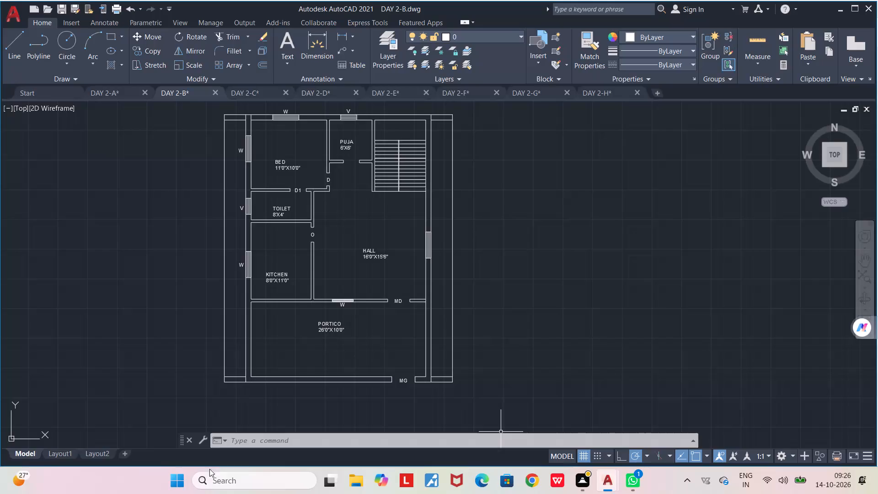
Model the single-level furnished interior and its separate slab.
Launch SketchUp 2023 and start a new model from the Architectural template in inches.
click(244, 481)
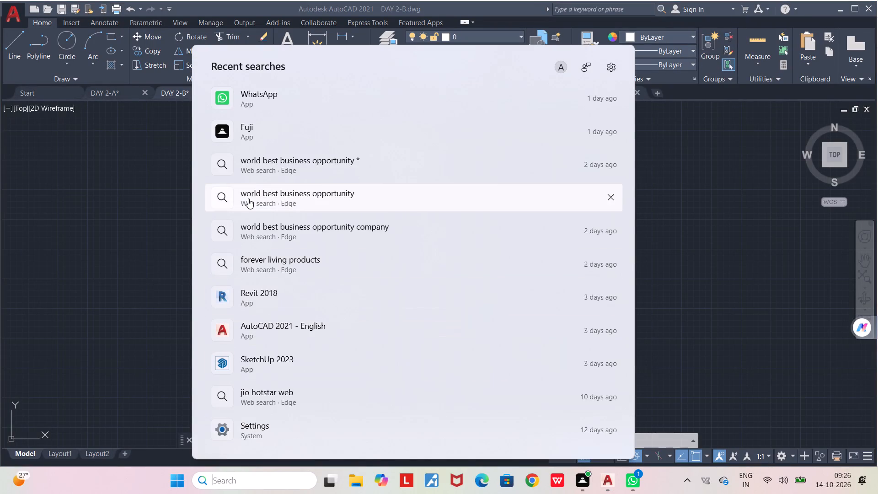
click(681, 380)
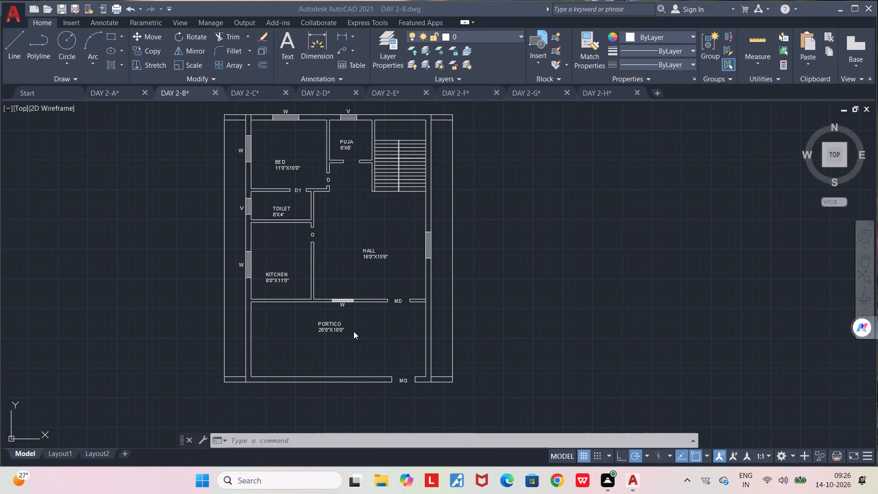
scroll(288, 263, down, 2)
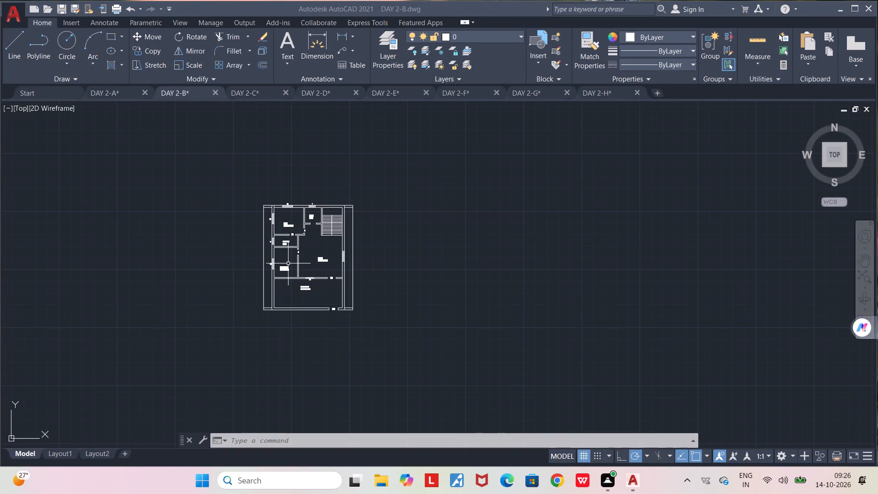
click(300, 486)
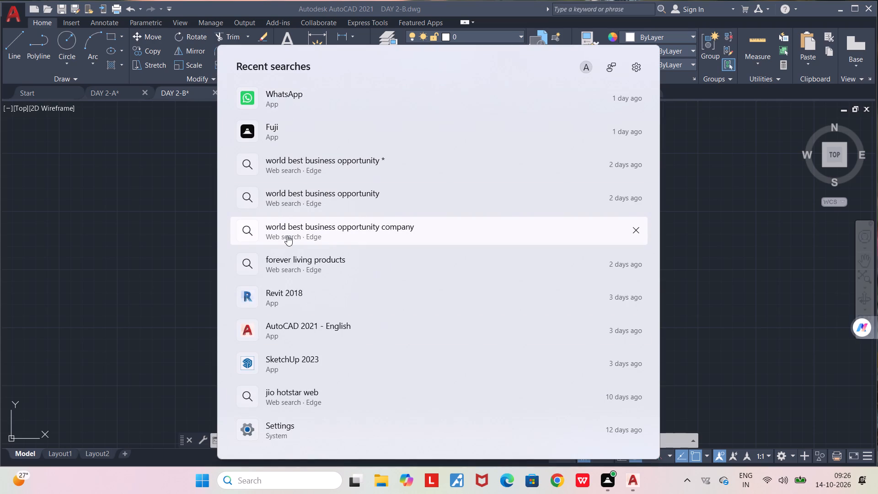
text(SK)
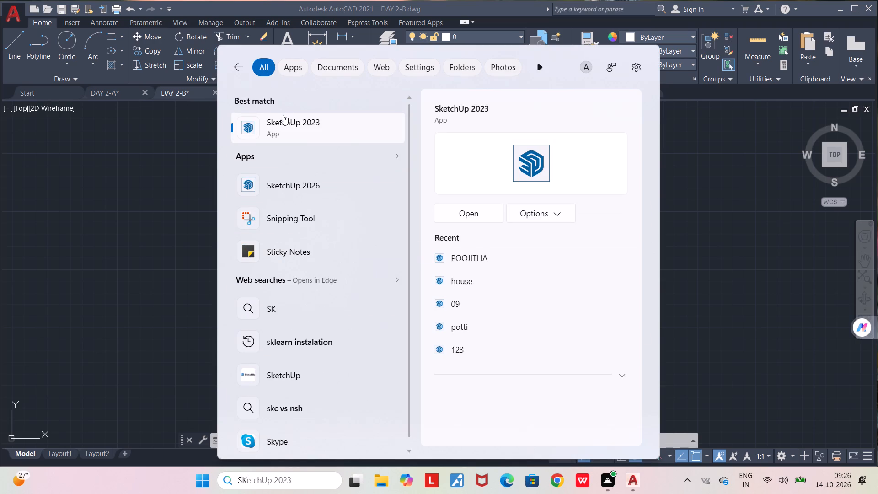
click(285, 124)
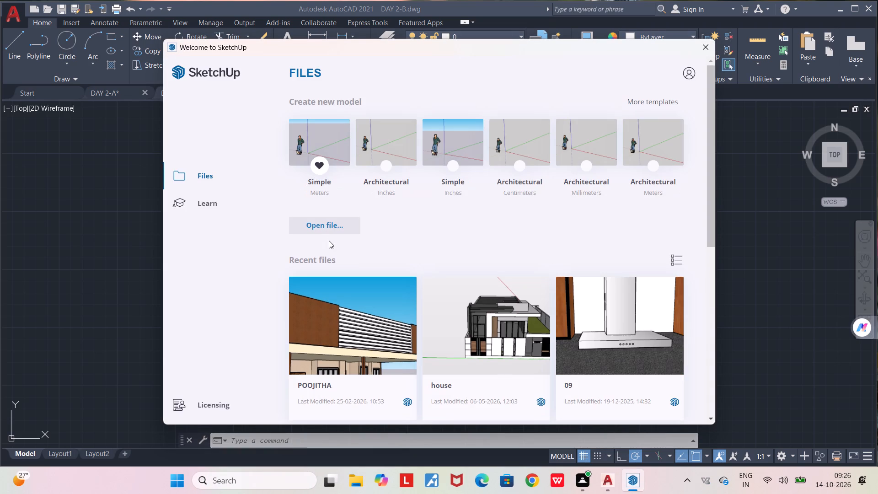
click(400, 124)
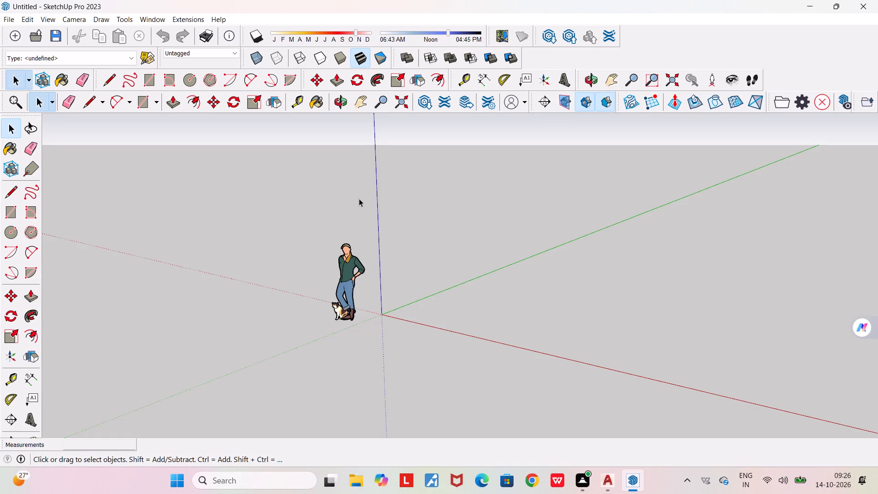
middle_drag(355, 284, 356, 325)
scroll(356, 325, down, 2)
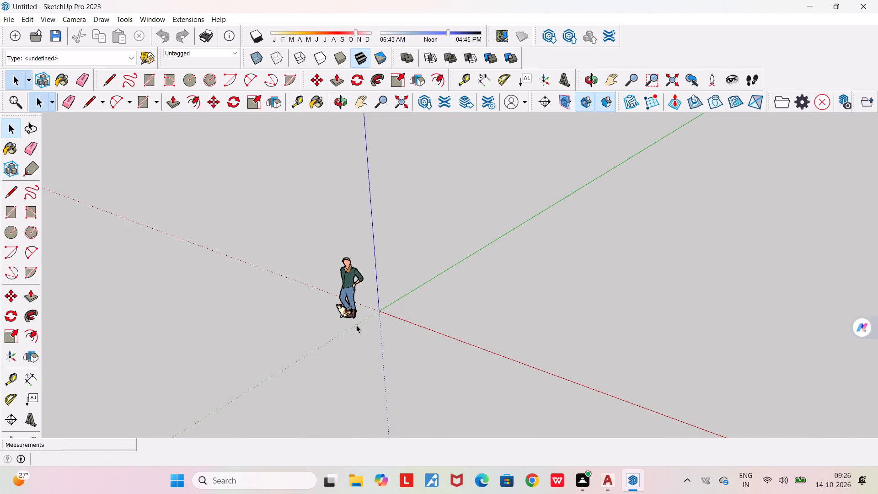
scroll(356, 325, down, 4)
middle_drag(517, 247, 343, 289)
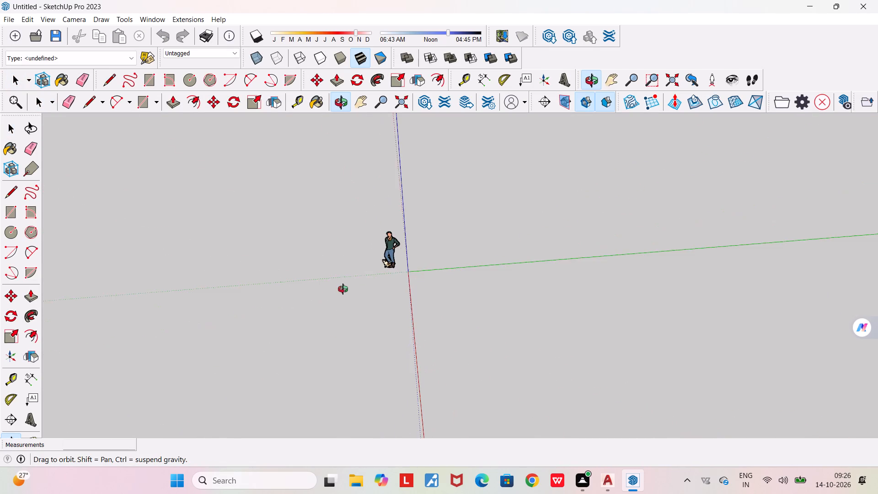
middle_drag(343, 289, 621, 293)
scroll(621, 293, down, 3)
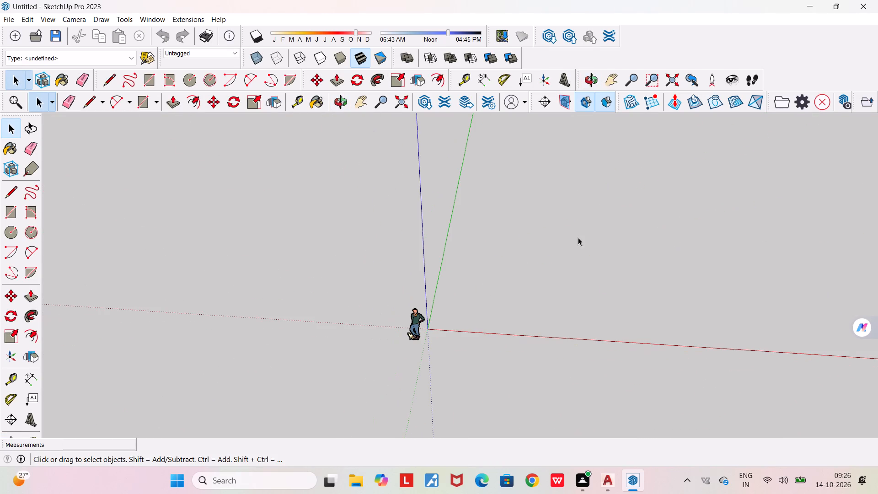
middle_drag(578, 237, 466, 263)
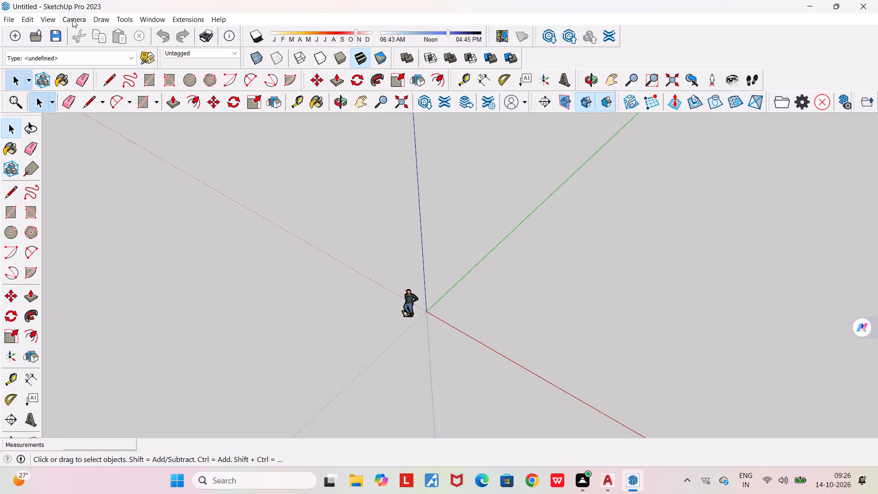
Import the AutoCAD drawing DAY 2-B (DWG) from the Documents folder into the model and dismiss the import summary.
click(11, 24)
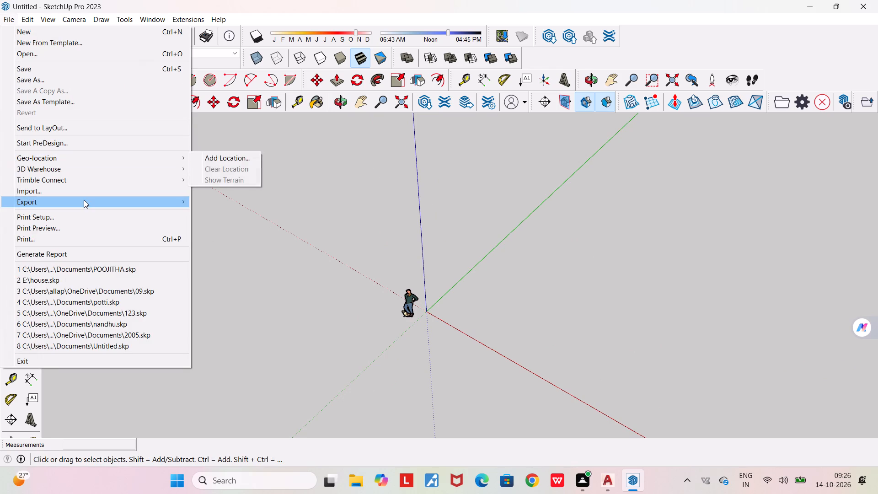
click(81, 192)
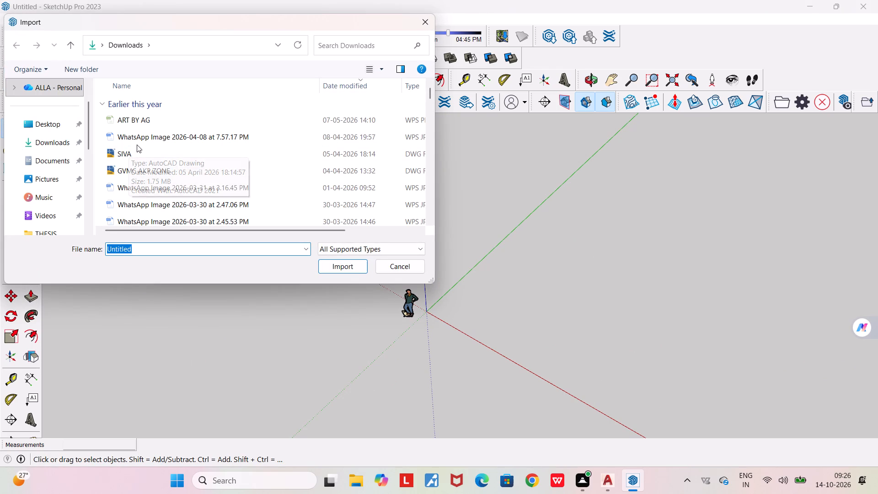
scroll(133, 167, down, 3)
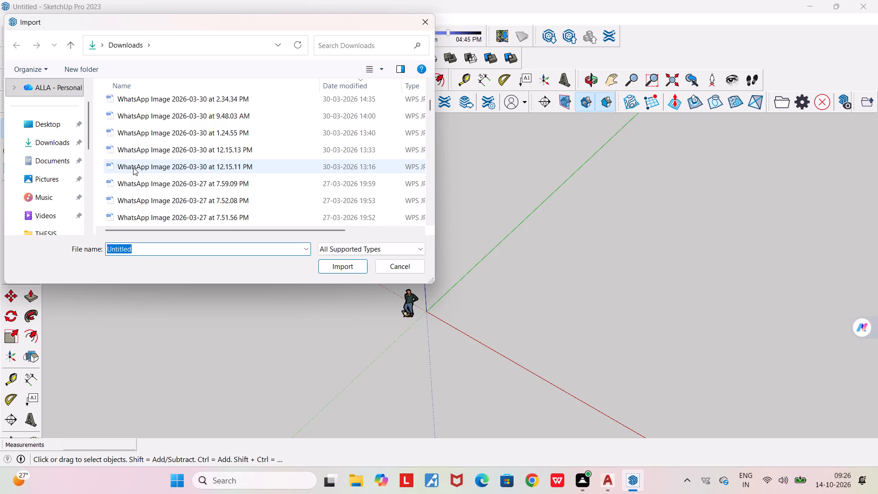
scroll(133, 167, down, 7)
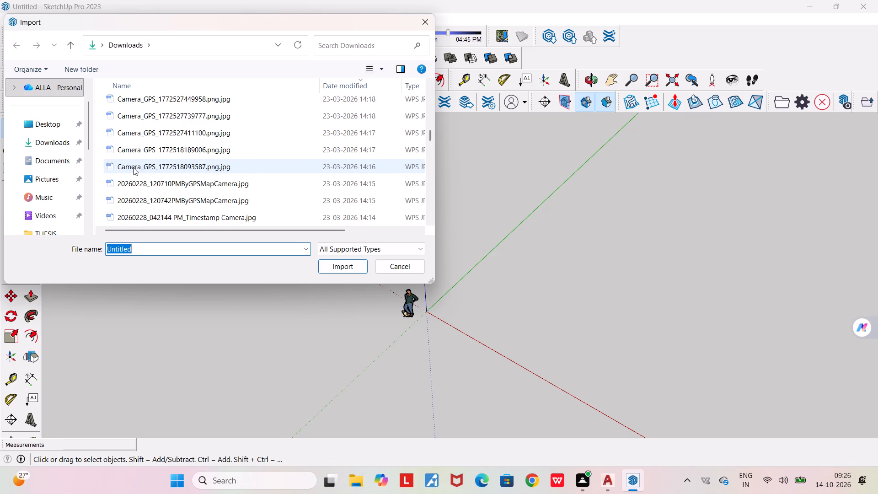
scroll(133, 167, down, 7)
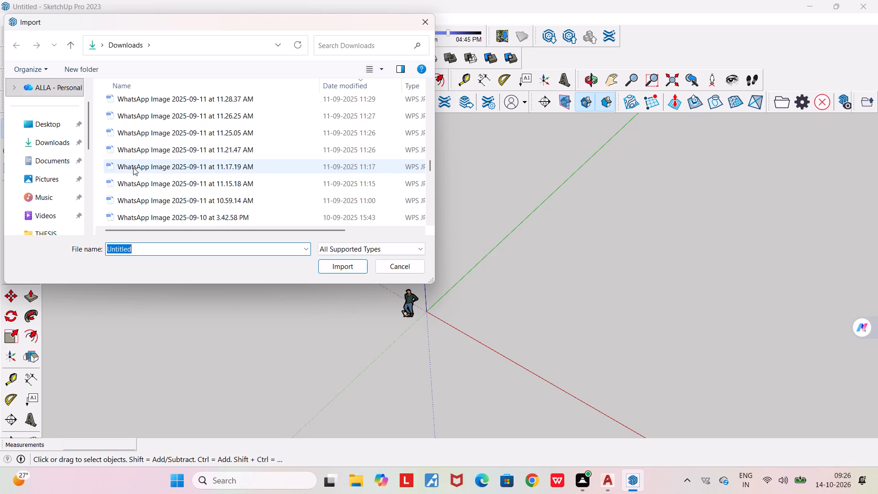
scroll(133, 167, down, 6)
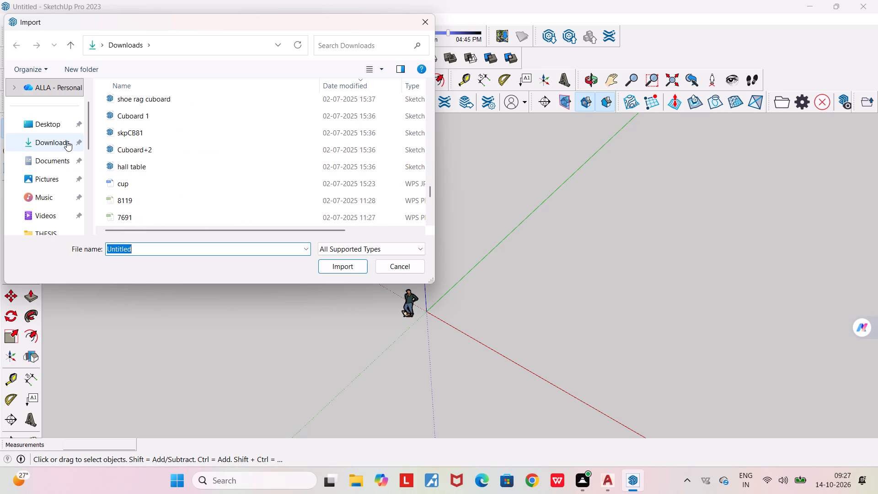
click(45, 166)
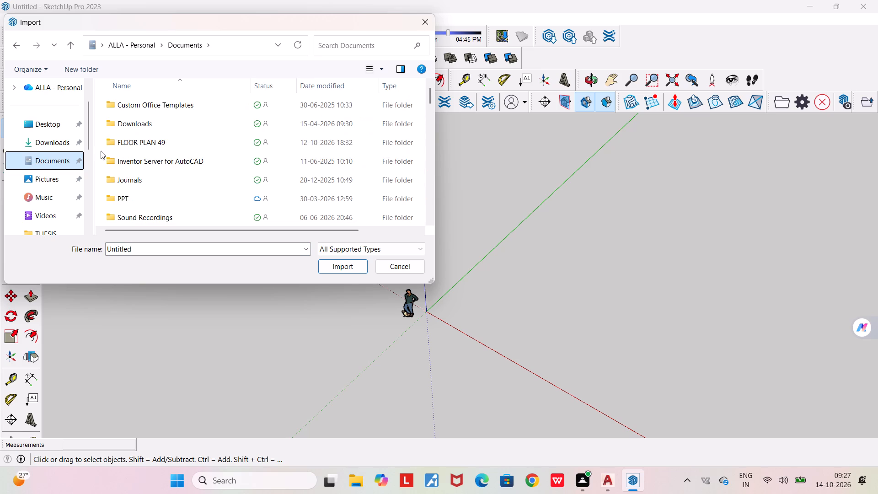
scroll(241, 173, down, 7)
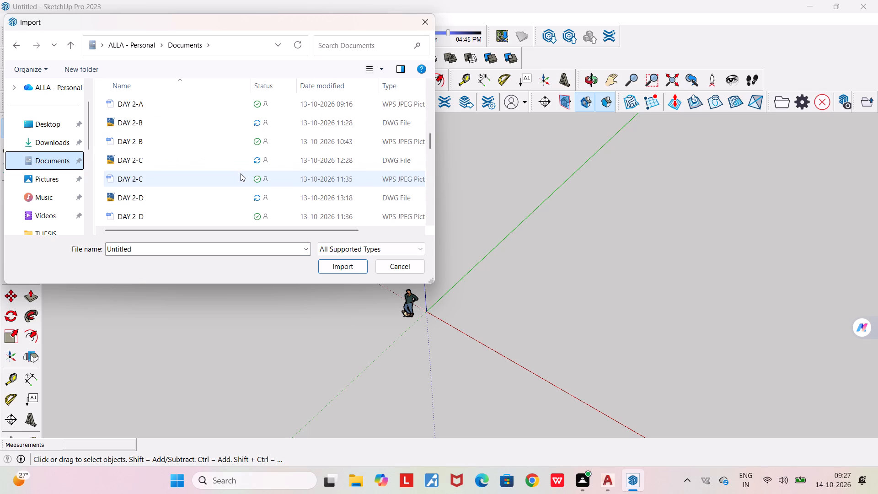
click(218, 118)
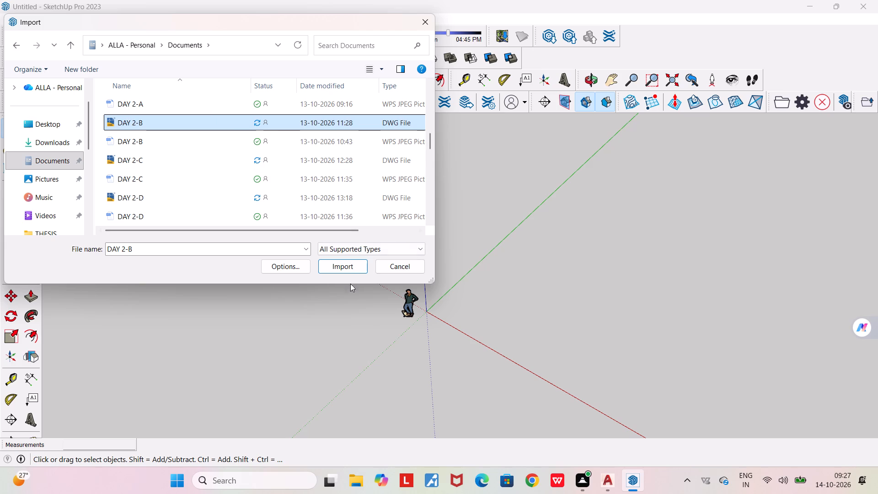
click(346, 265)
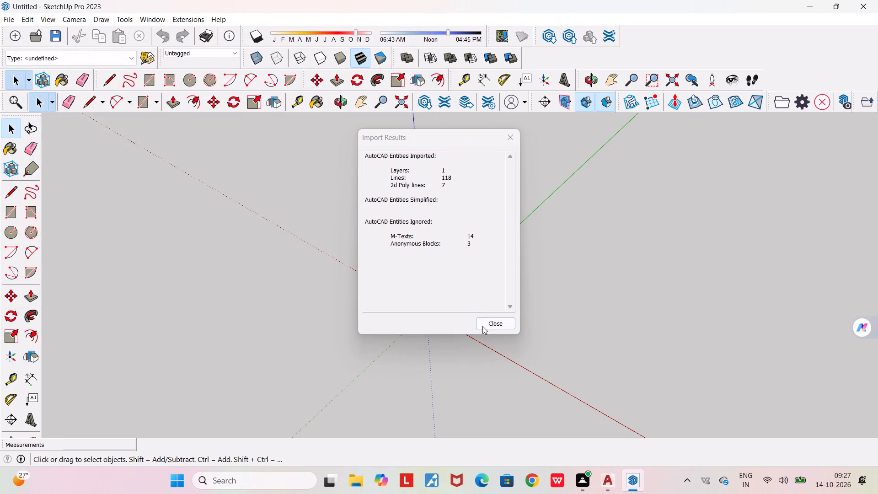
click(486, 324)
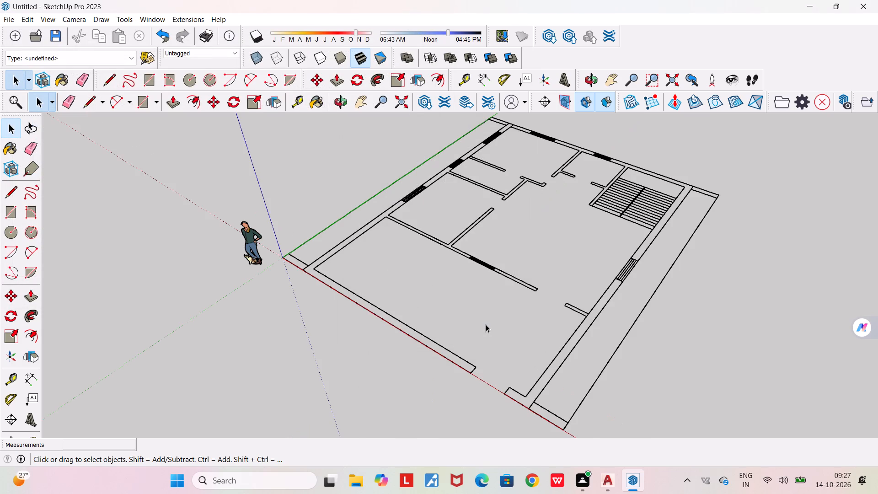
Examine the overall layout of the imported floor plan.
scroll(486, 324, down, 5)
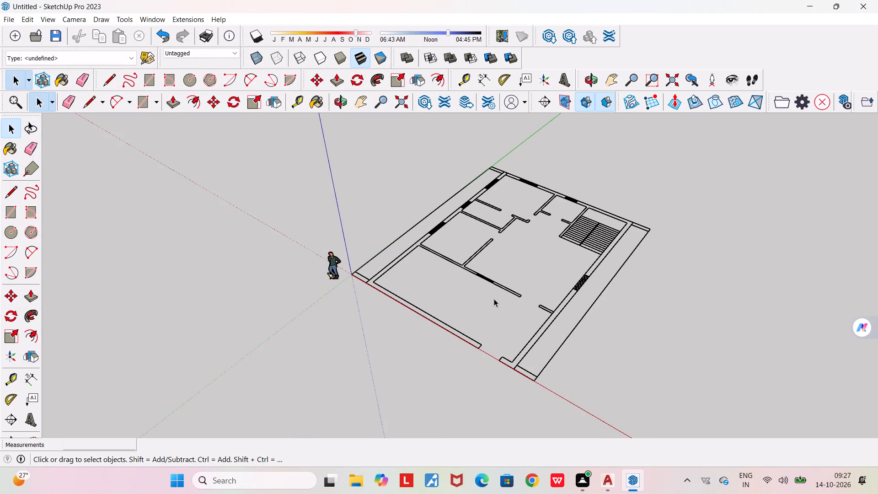
scroll(494, 299, up, 3)
scroll(494, 299, down, 2)
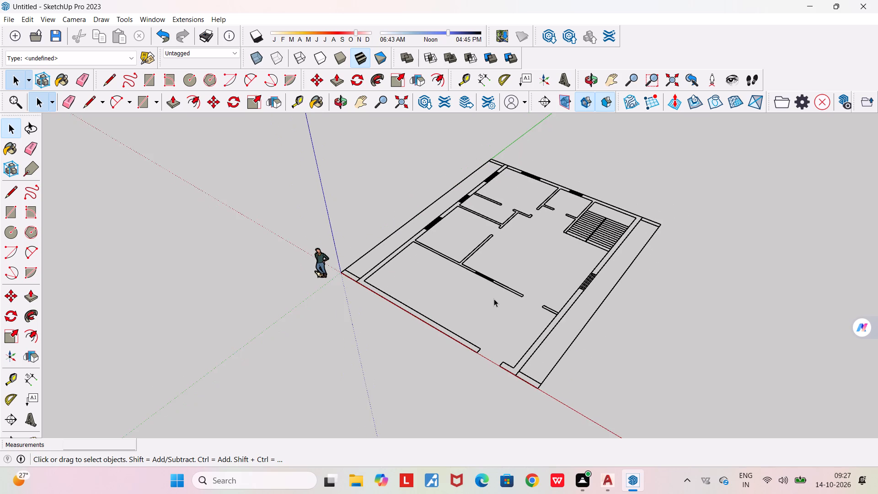
scroll(494, 299, down, 2)
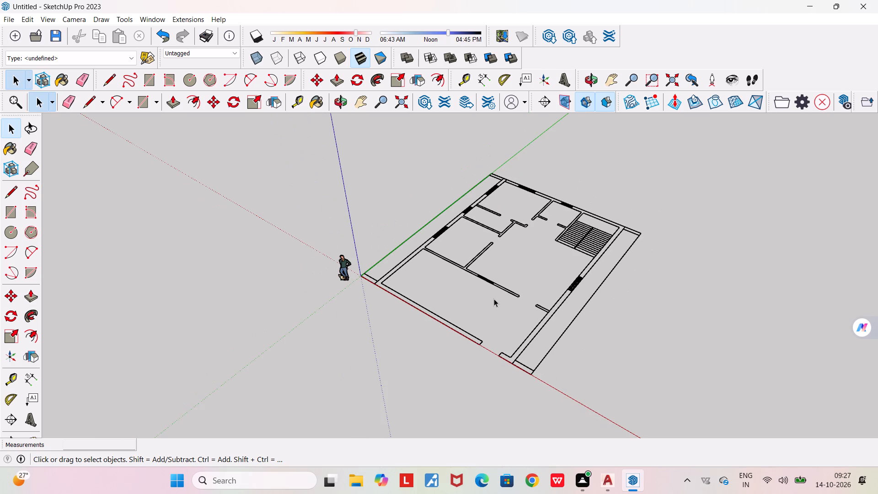
scroll(494, 299, up, 1)
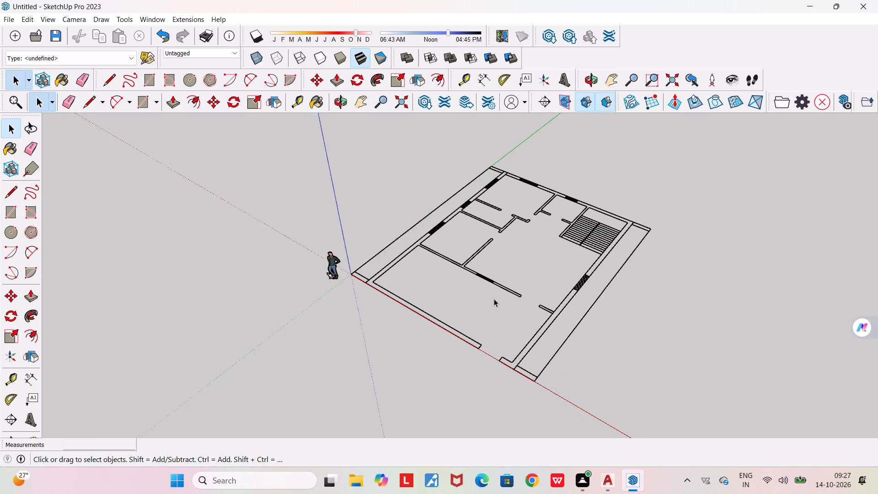
scroll(494, 299, up, 2)
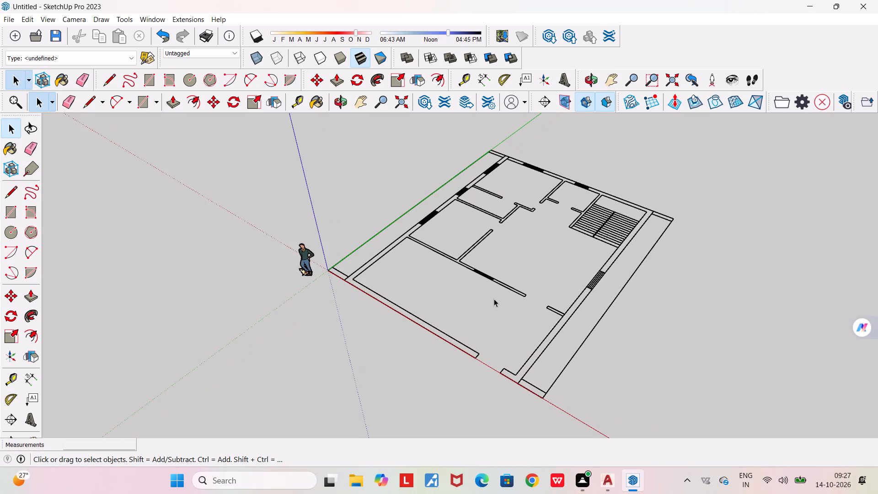
scroll(494, 299, down, 3)
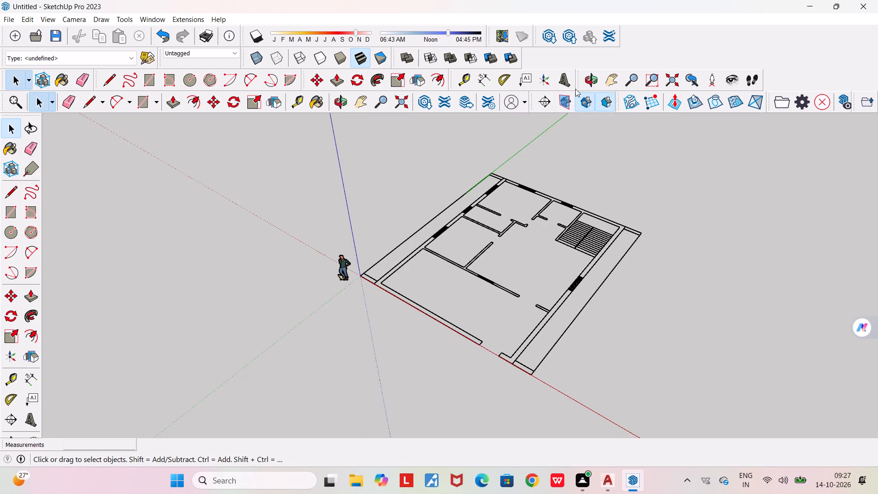
Display the Dynamic Components and Views toolsets.
right_click(680, 41)
click(688, 93)
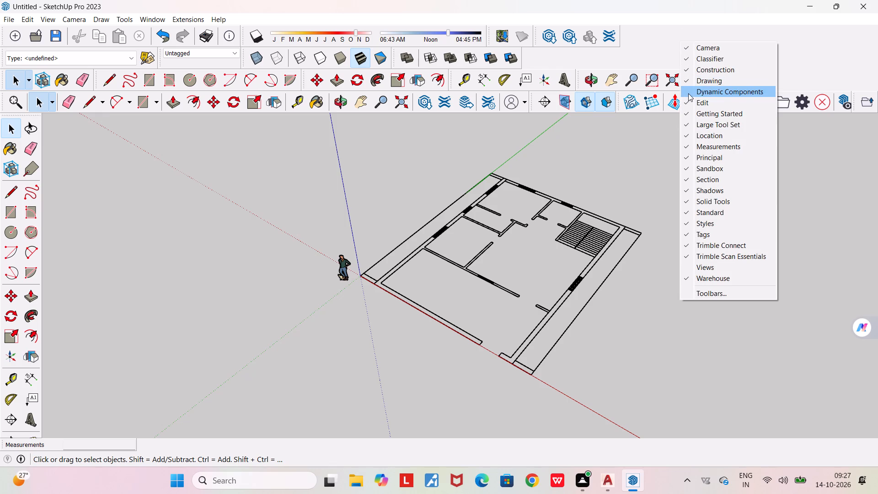
right_click(679, 54)
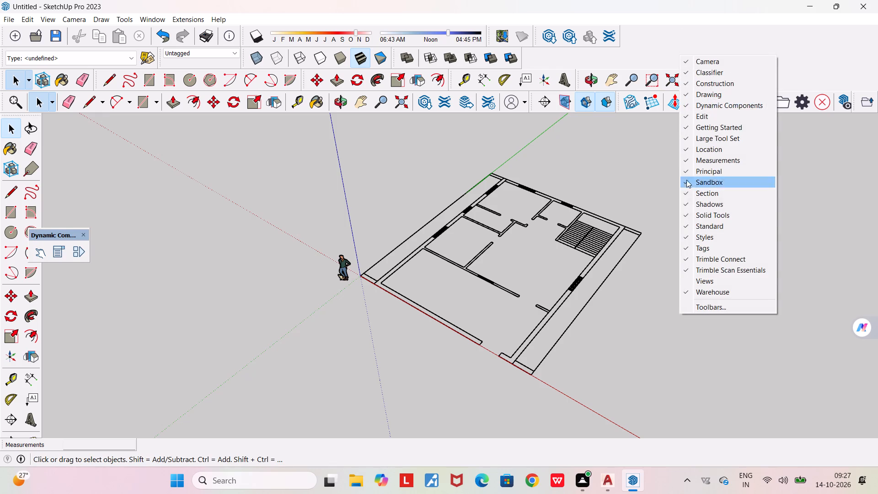
click(692, 283)
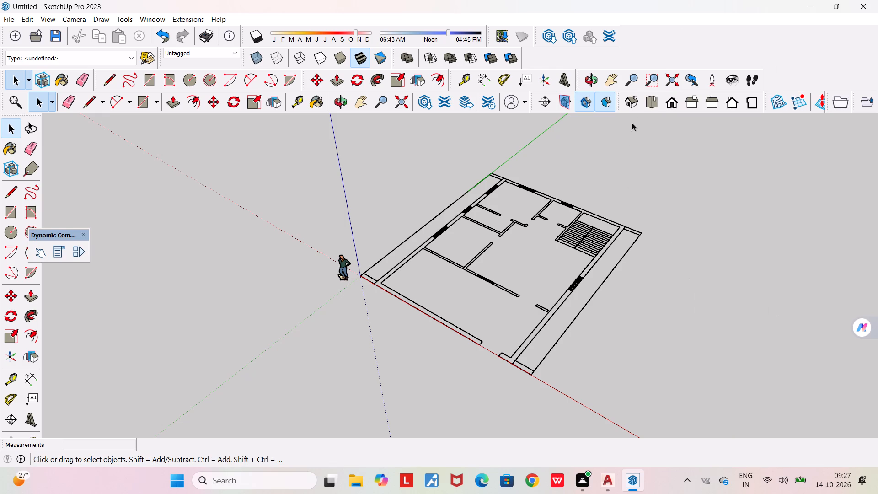
View the floor plan in the Bottom, Back, Left, Right and Front standard views.
click(756, 103)
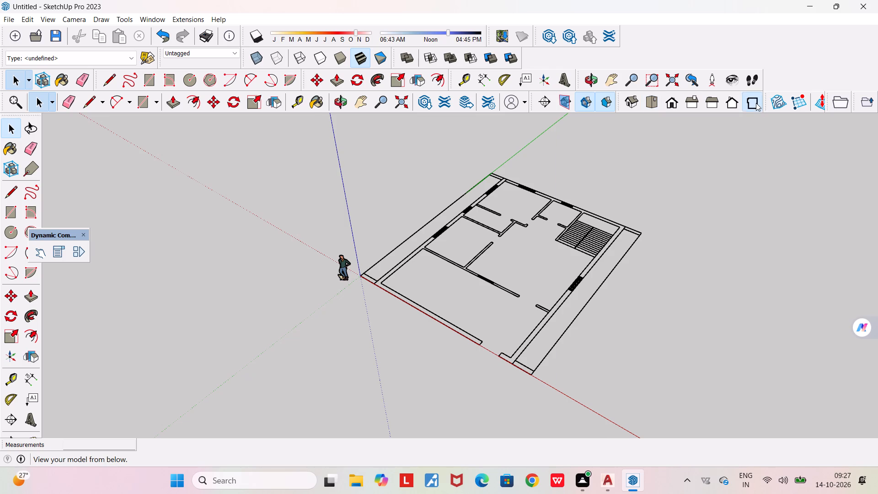
click(735, 101)
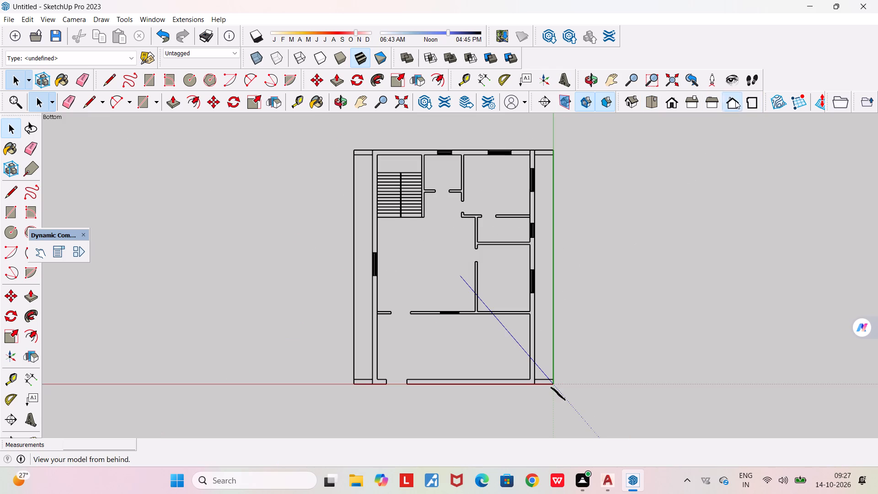
click(715, 101)
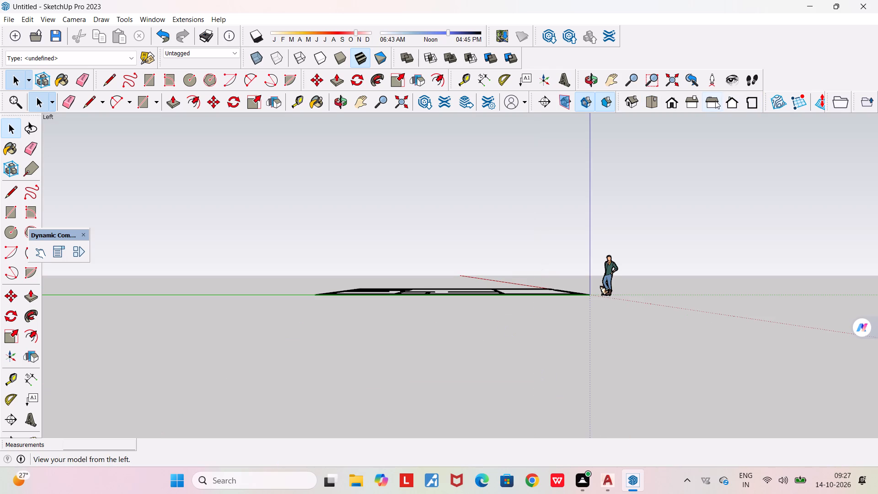
click(688, 105)
click(675, 102)
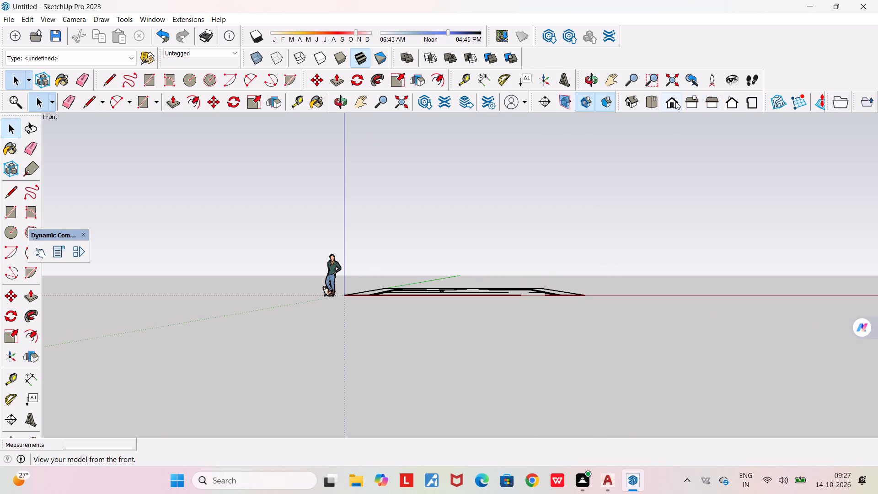
Examine the floor plan in the Top view, from a slightly rotated angle and in the Front view.
click(650, 107)
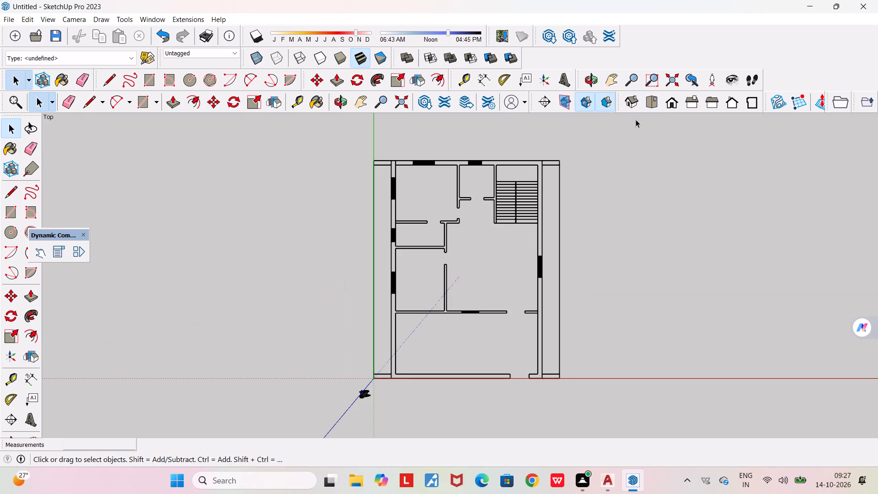
scroll(403, 182, up, 5)
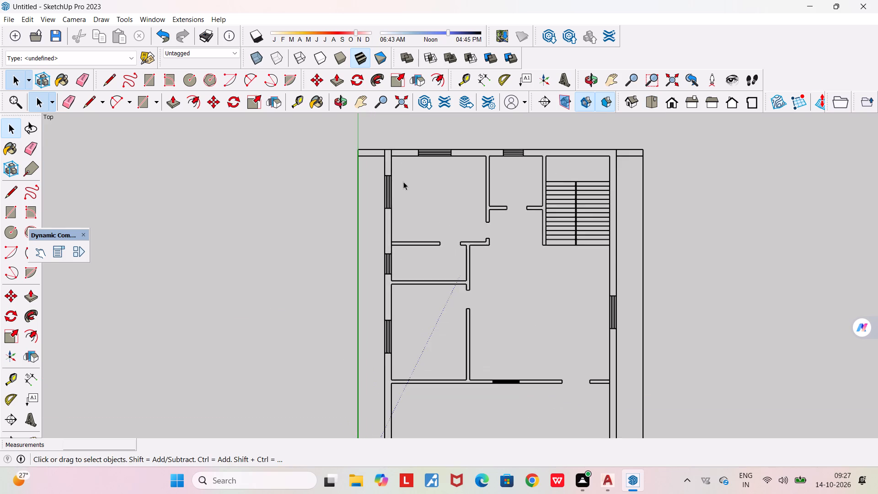
scroll(403, 182, up, 2)
middle_drag(403, 182, 399, 197)
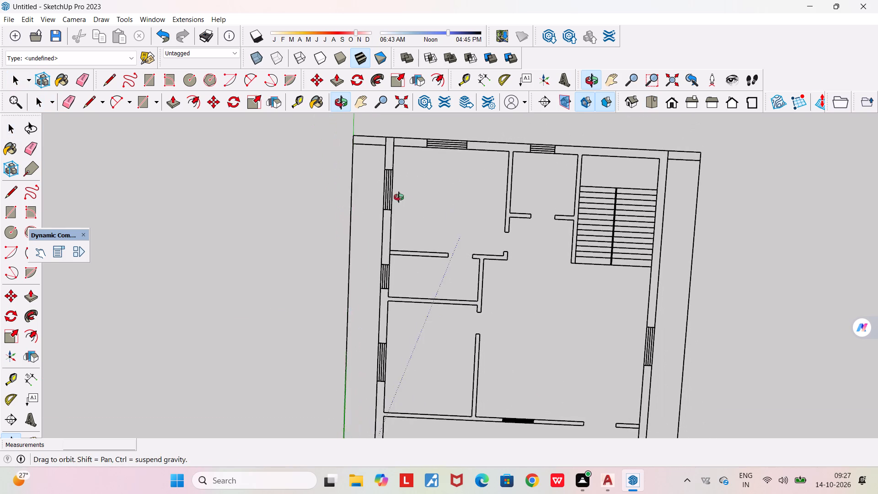
middle_drag(399, 197, 418, 194)
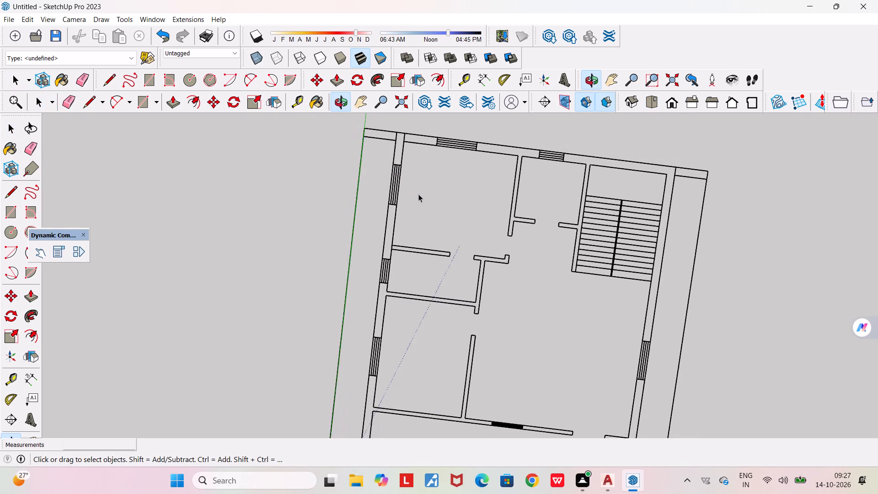
middle_drag(418, 194, 419, 194)
scroll(418, 193, down, 3)
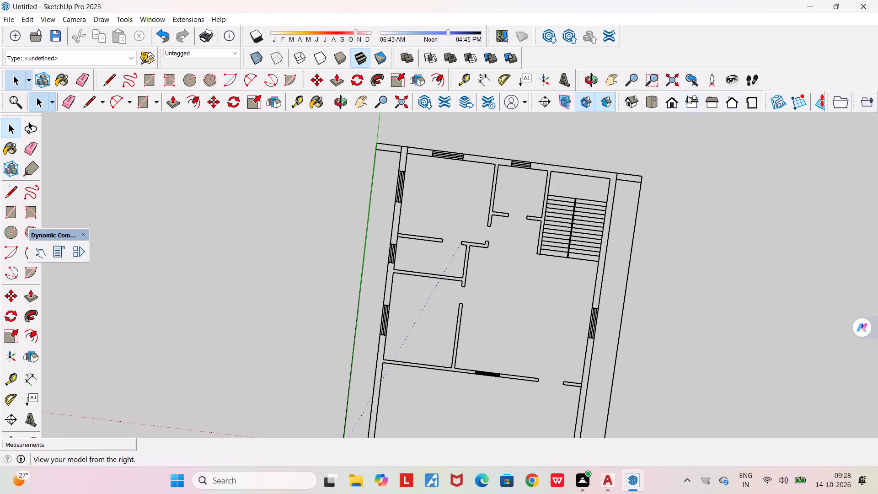
click(669, 97)
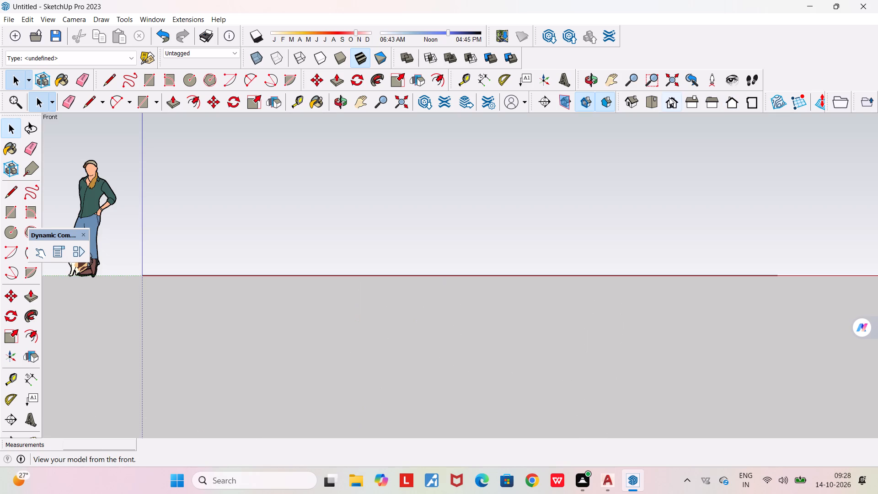
In the Top view, trace the main left wall with a full-thickness rectangle about 37' 6" long, from back corner to front edge.
click(650, 98)
scroll(536, 263, down, 5)
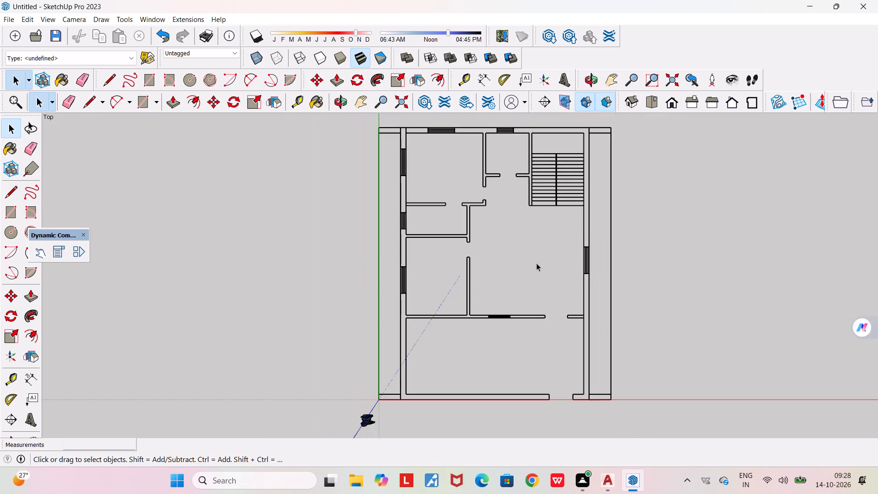
scroll(536, 263, down, 1)
scroll(416, 122, up, 3)
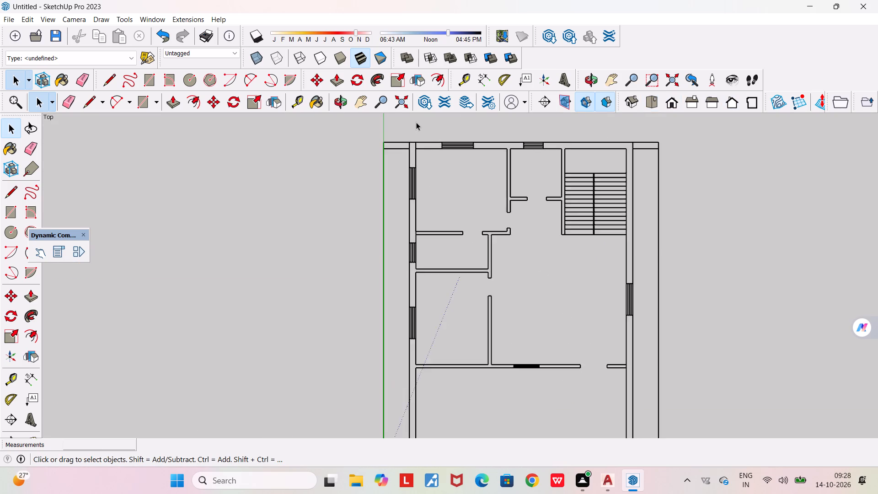
scroll(416, 122, up, 15)
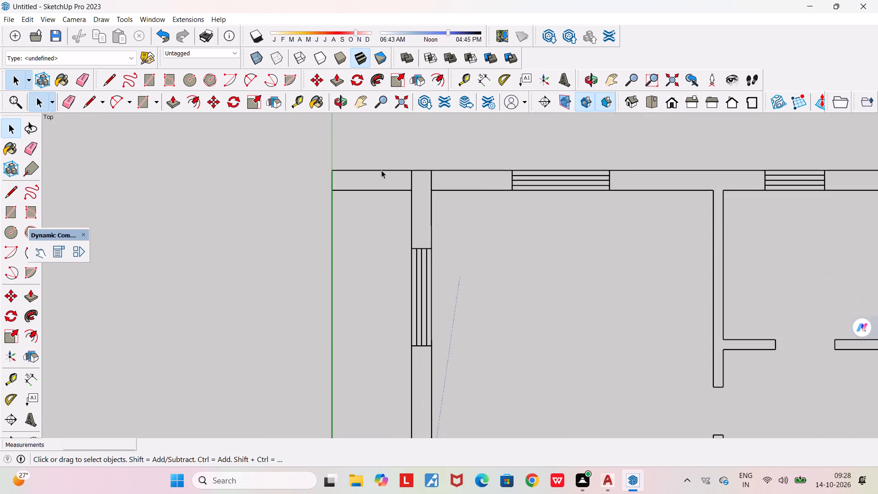
scroll(380, 172, up, 8)
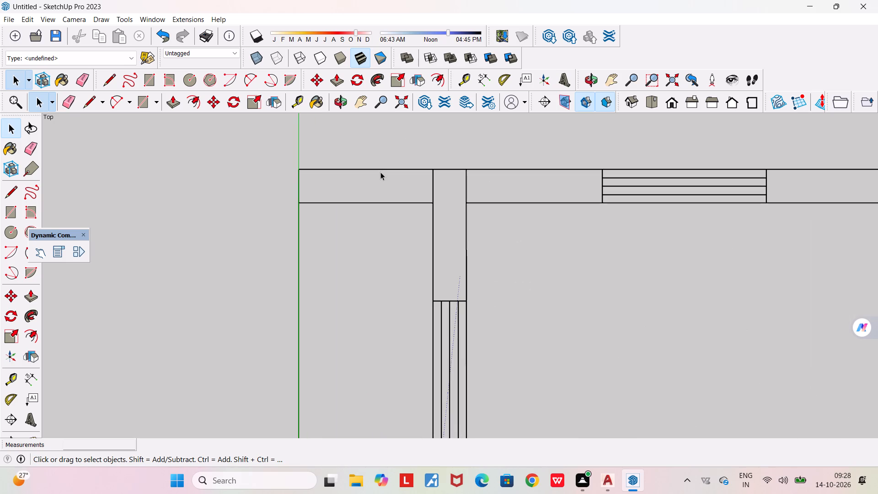
scroll(380, 172, down, 11)
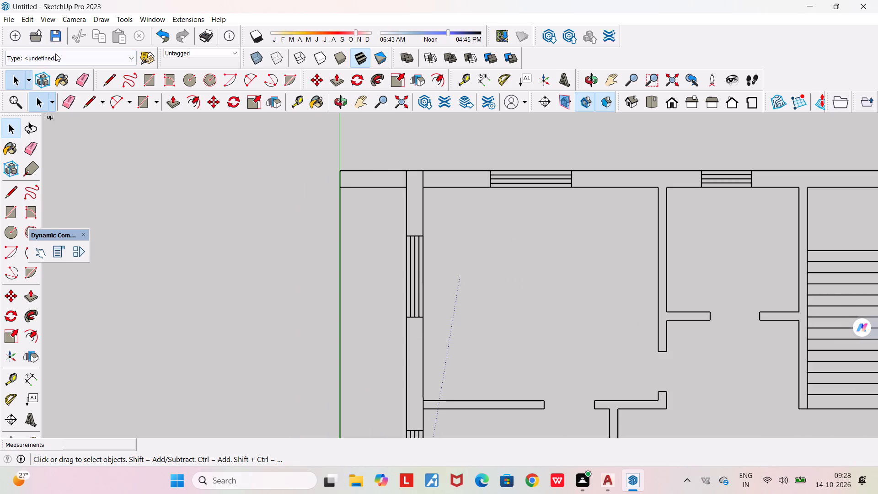
click(140, 107)
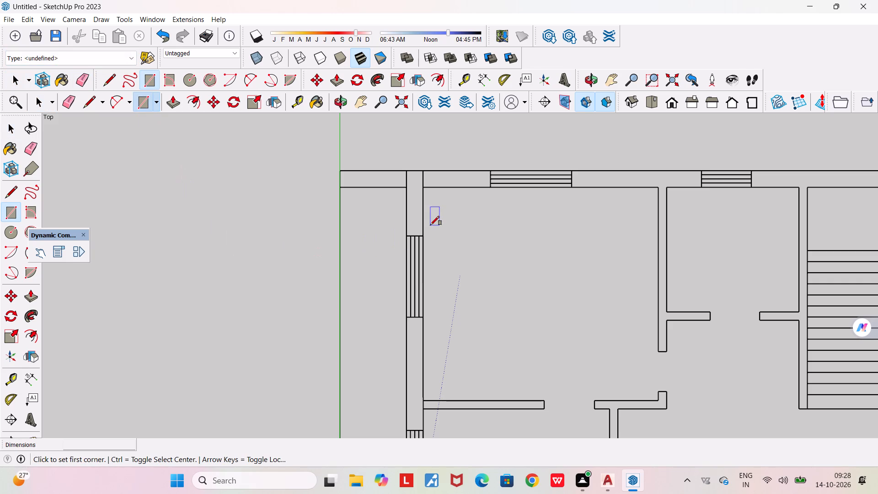
click(407, 170)
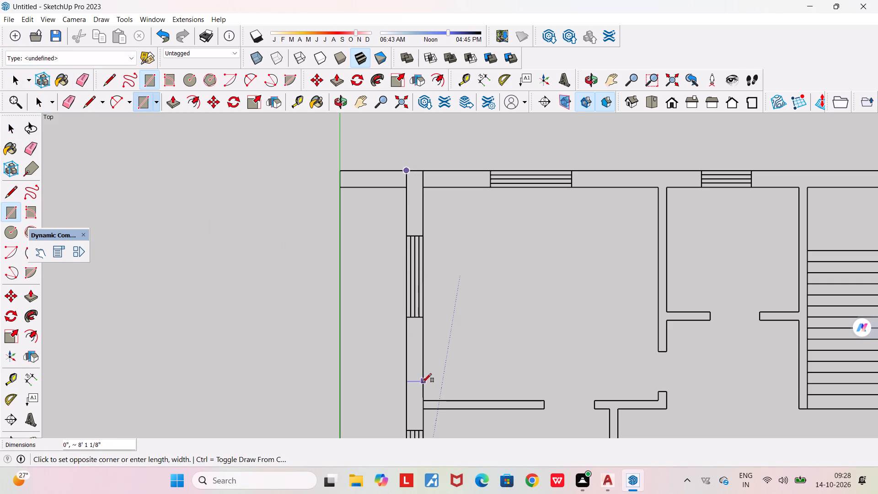
scroll(419, 381, down, 18)
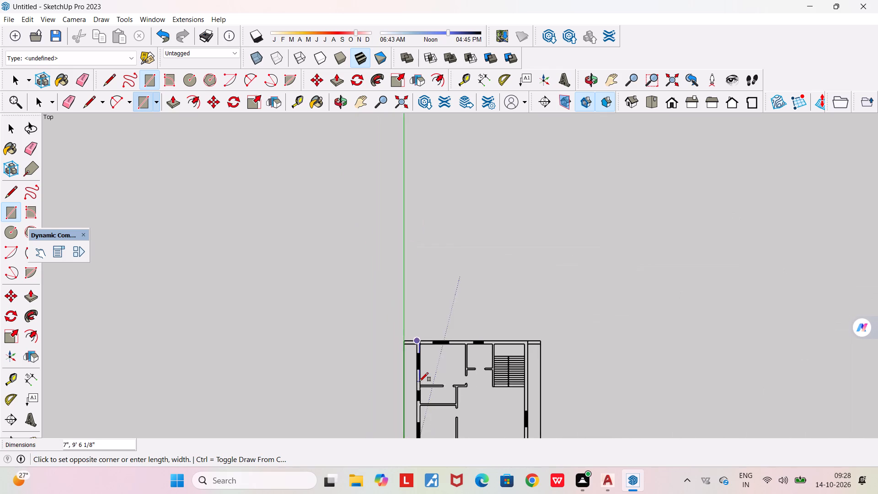
scroll(419, 381, down, 11)
scroll(421, 432, up, 6)
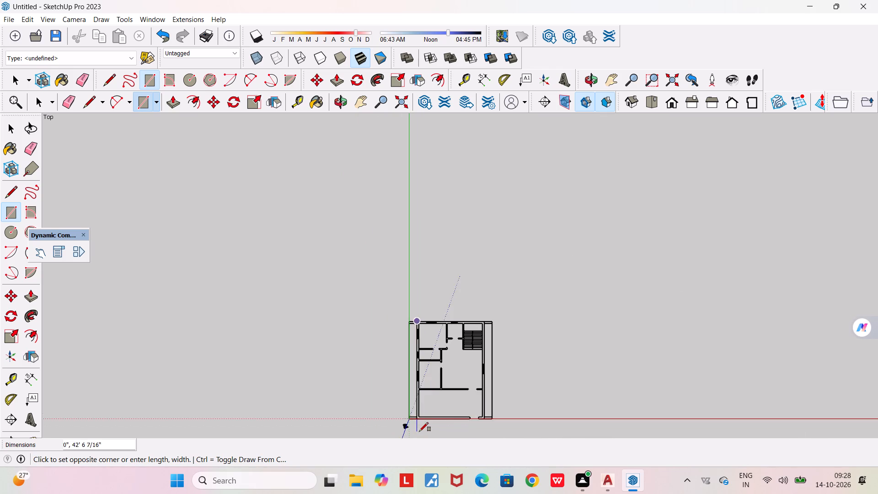
scroll(419, 431, up, 11)
scroll(420, 403, up, 14)
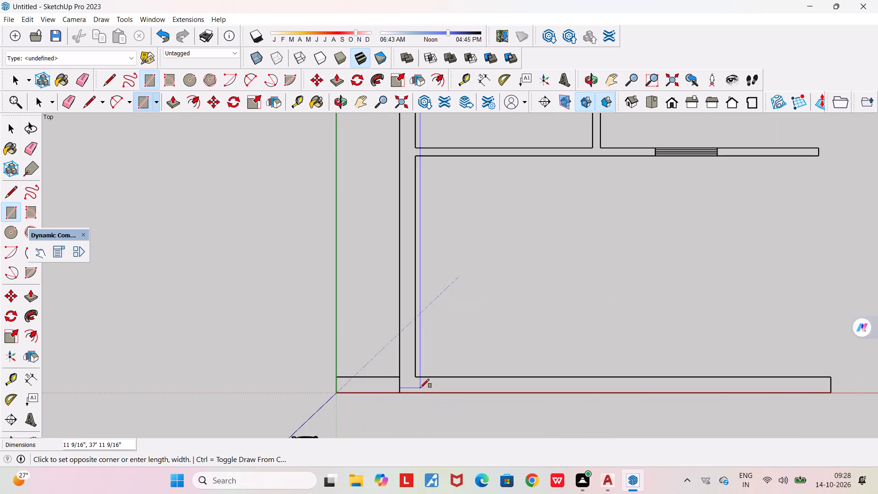
scroll(418, 392, up, 7)
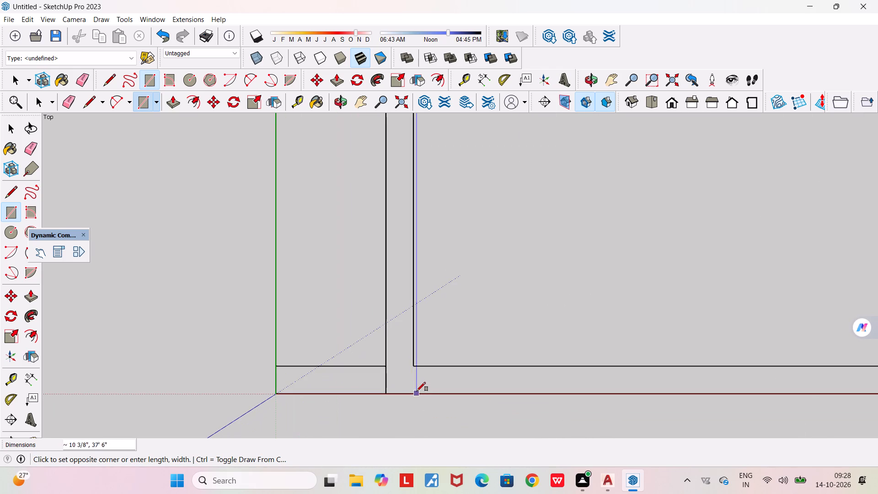
click(415, 391)
Trace the front wall with a rectangle about 19' 8 7/8" by 9", from the left wall's inner face to the door opening.
scroll(424, 372, down, 2)
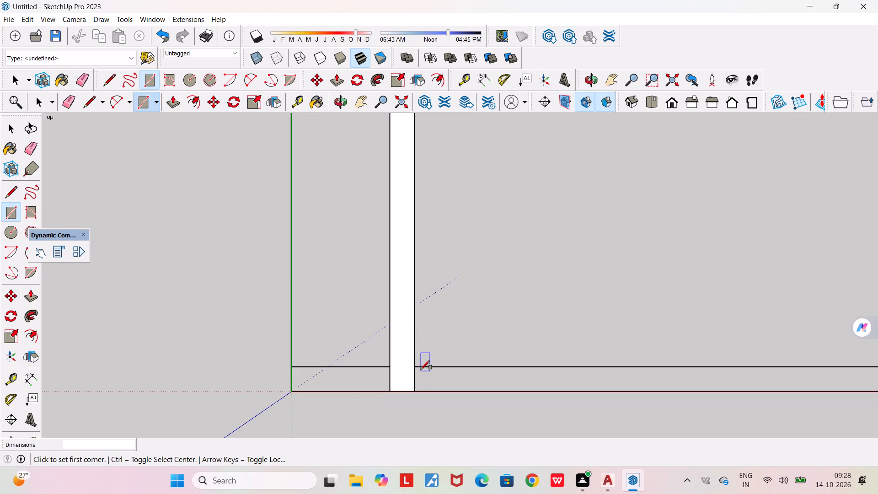
click(420, 364)
scroll(419, 364, down, 16)
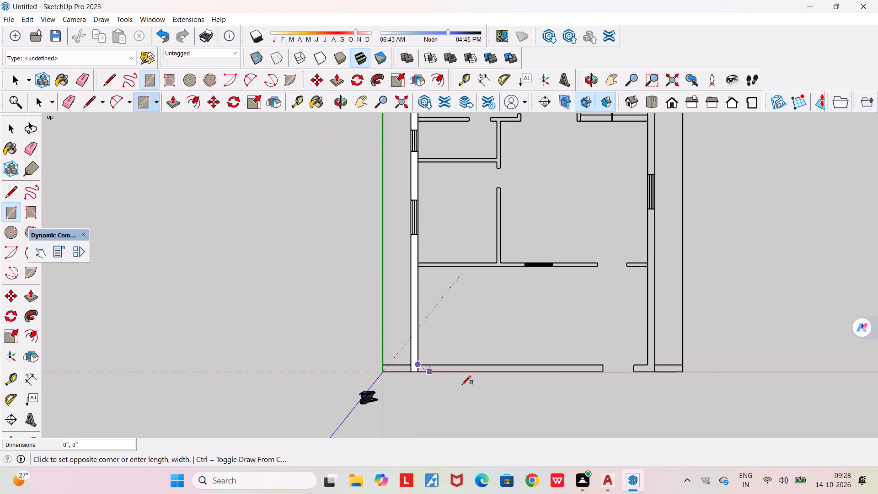
scroll(602, 381, up, 12)
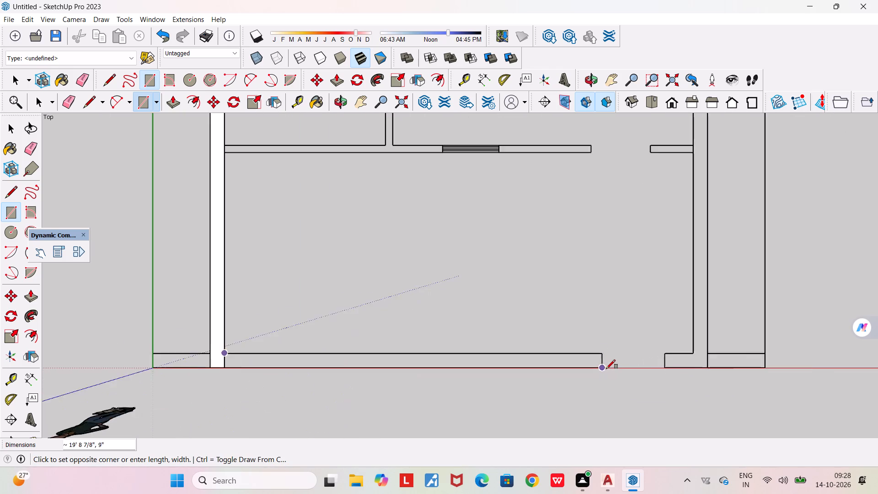
scroll(606, 369, up, 12)
click(600, 365)
Trace the back wall with a rectangle about 25' 3" by 9", from the left wall to the right wall's outer face.
scroll(600, 365, down, 16)
scroll(600, 365, down, 10)
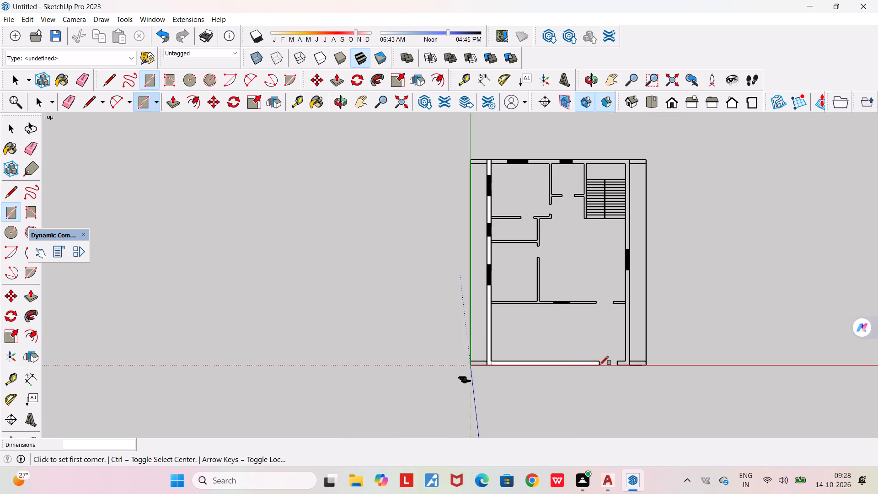
scroll(498, 142, up, 14)
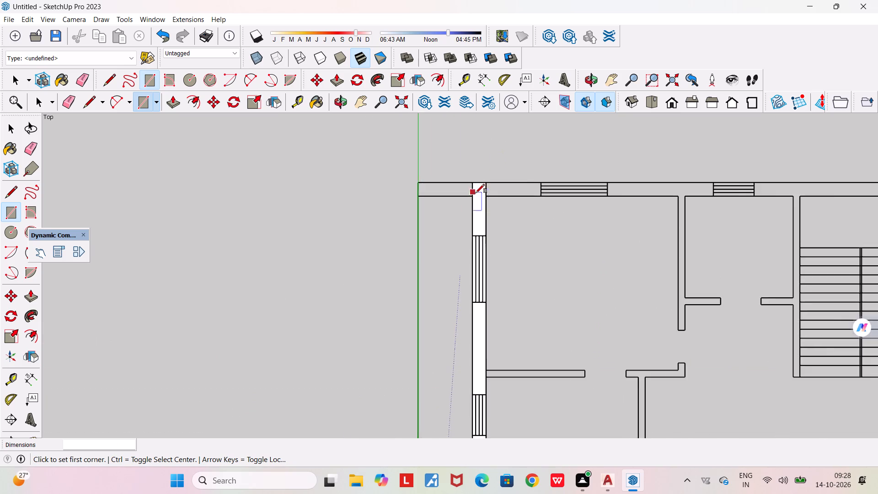
scroll(476, 193, up, 3)
scroll(514, 153, up, 5)
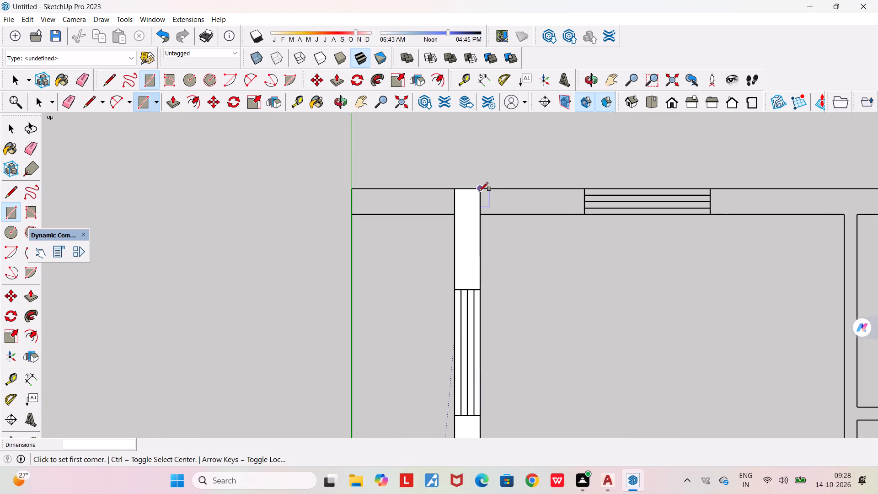
click(480, 189)
scroll(591, 253, down, 17)
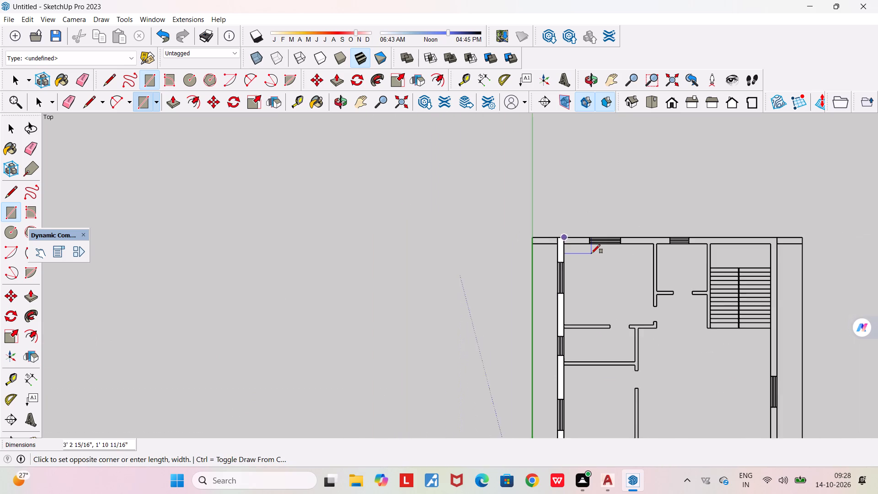
scroll(591, 253, down, 3)
scroll(735, 244, up, 11)
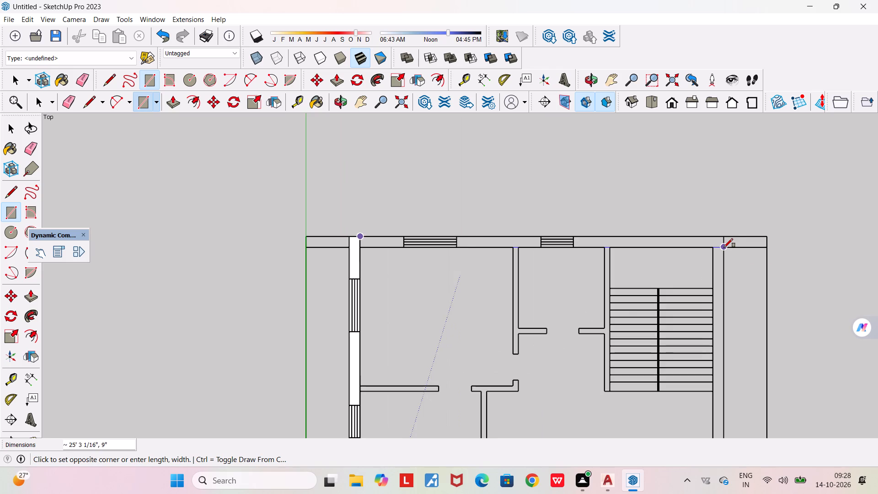
scroll(724, 247, up, 15)
click(724, 247)
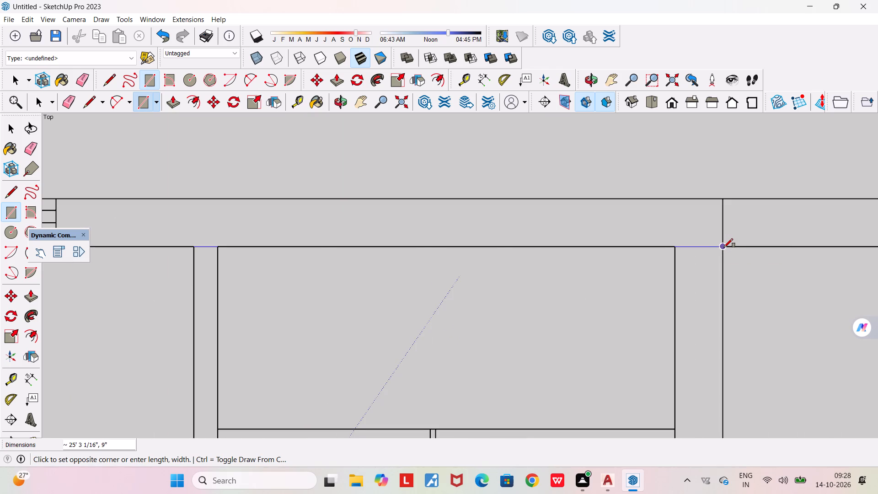
Trace the main right wall with a rectangle about 36' 9" by 9", from the back wall to the front edge.
scroll(724, 247, down, 4)
scroll(724, 247, up, 2)
click(721, 247)
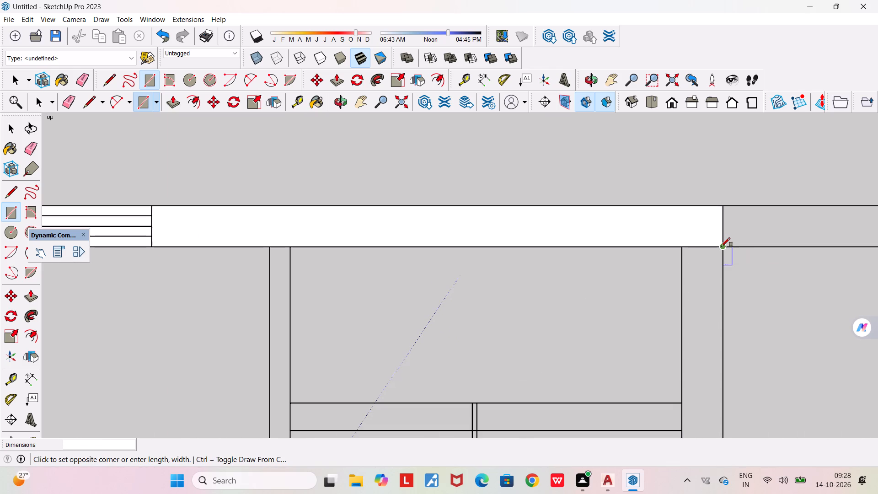
scroll(714, 322, down, 20)
scroll(714, 322, down, 12)
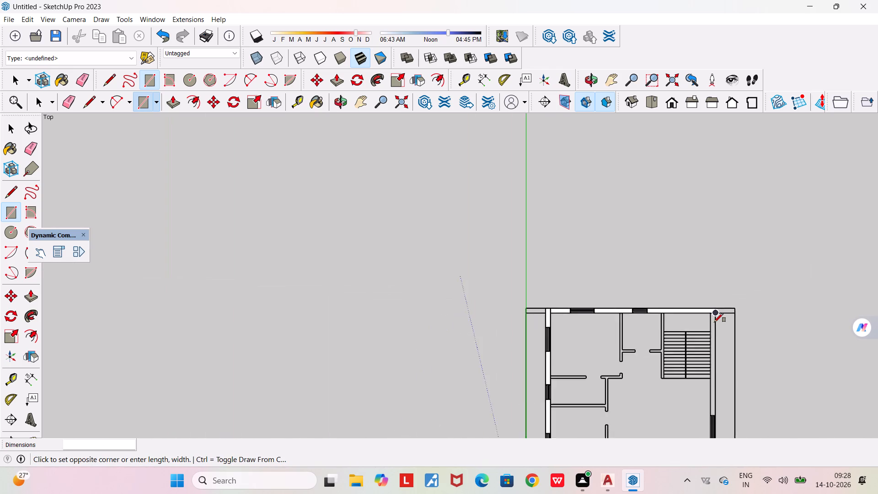
scroll(714, 322, down, 11)
scroll(714, 419, up, 9)
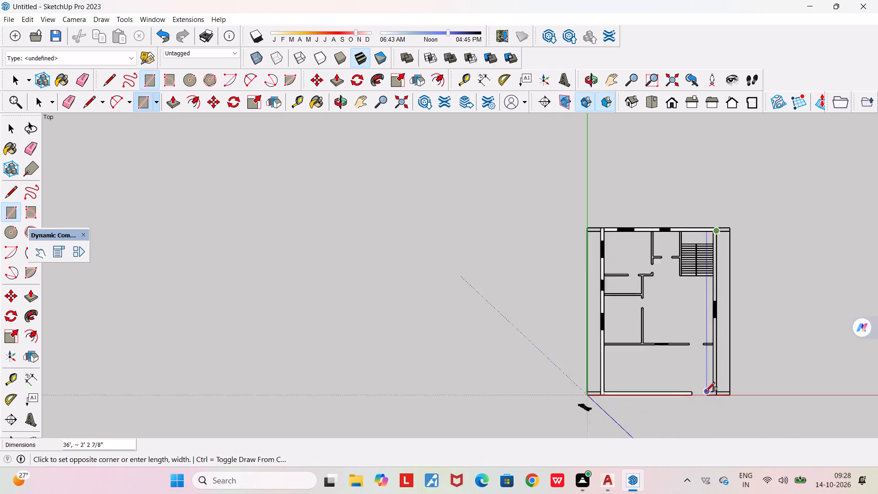
scroll(706, 391, up, 16)
scroll(727, 389, up, 17)
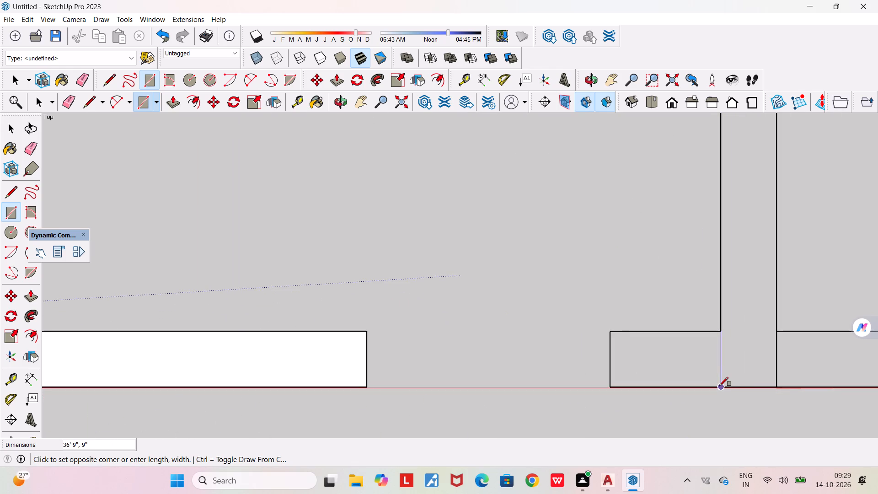
click(719, 386)
Trace the short front wall between the door opening and the right wall with a rectangle about 1' 5 7/8" by 9".
click(721, 334)
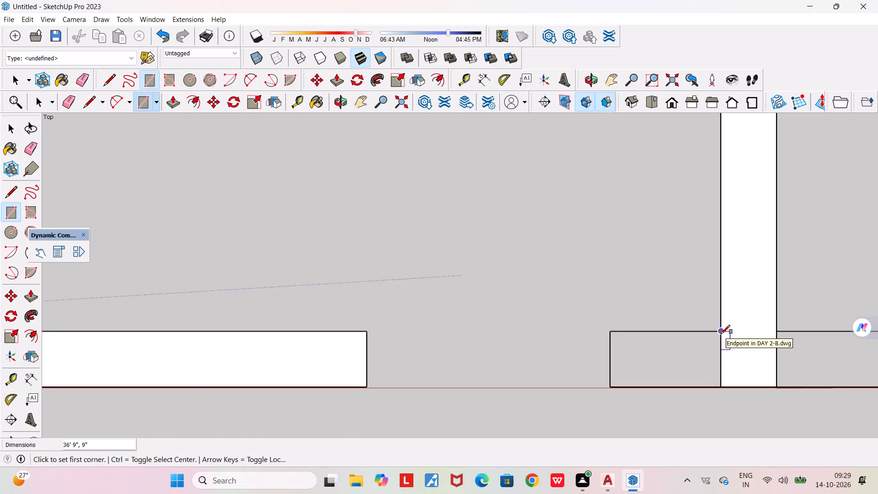
scroll(600, 401, up, 5)
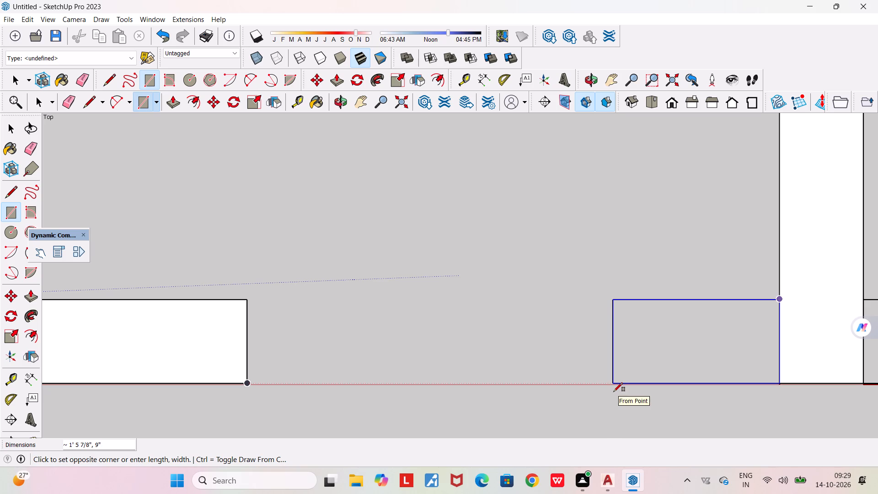
click(614, 392)
scroll(614, 392, up, 6)
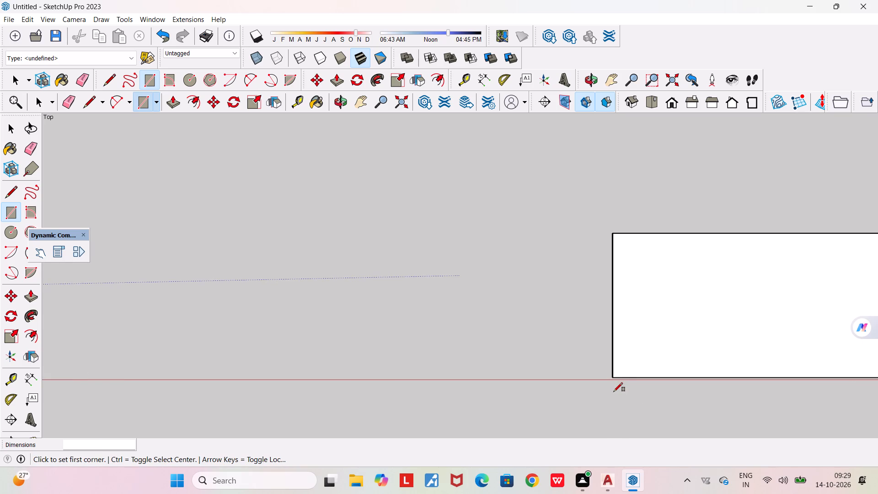
scroll(614, 379, up, 16)
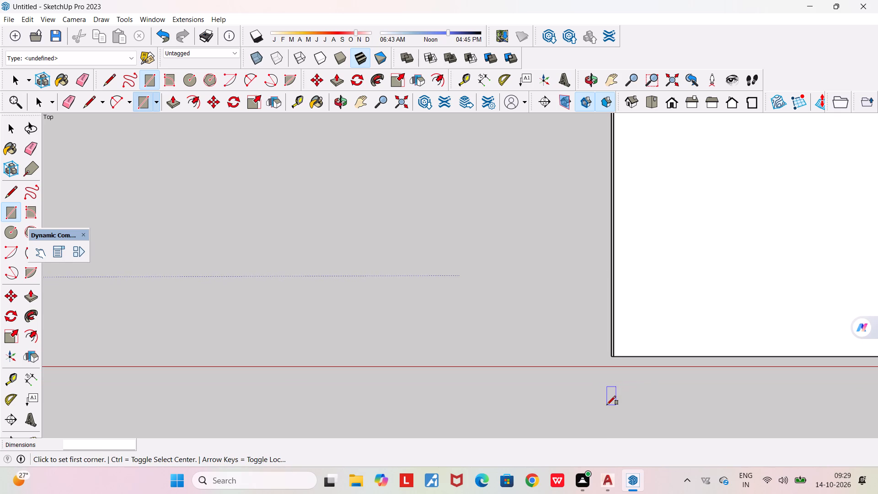
scroll(607, 405, down, 6)
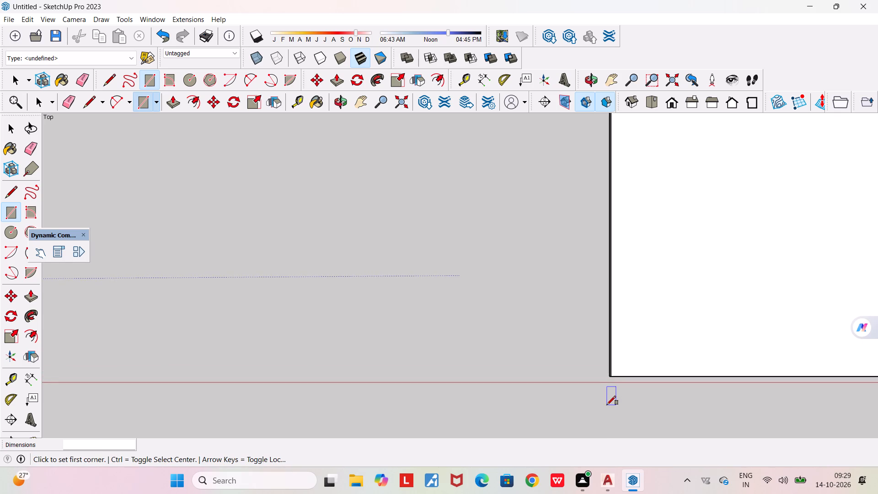
Undo the misplaced interior rectangle and retrace the short front wall beside the right wall as a rectangle about 1' 5 7/8" by 9".
key(ctrl+z)
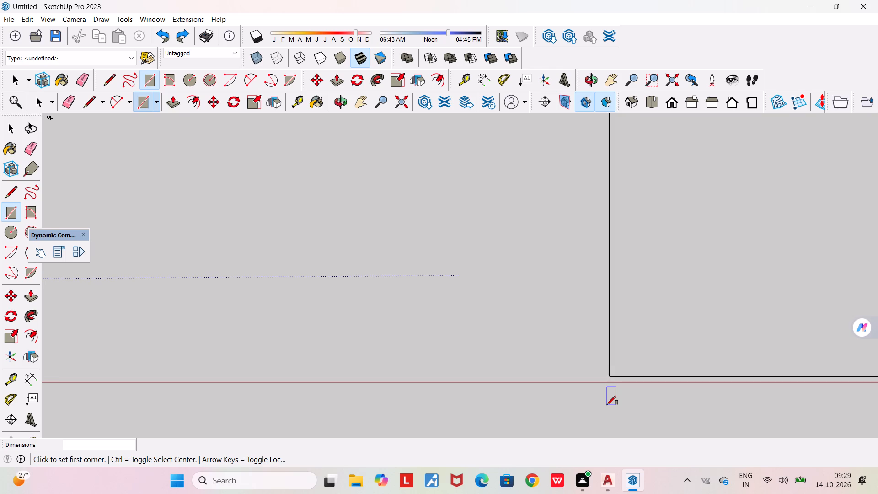
scroll(607, 405, down, 19)
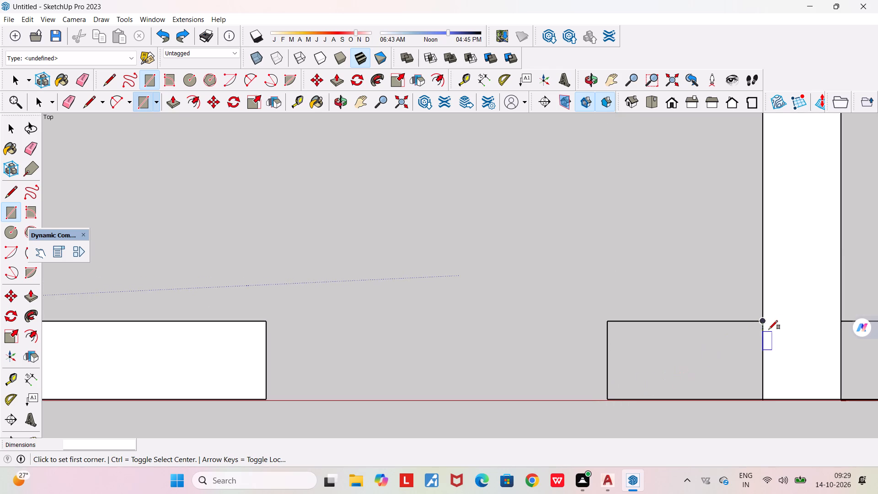
scroll(773, 326, up, 4)
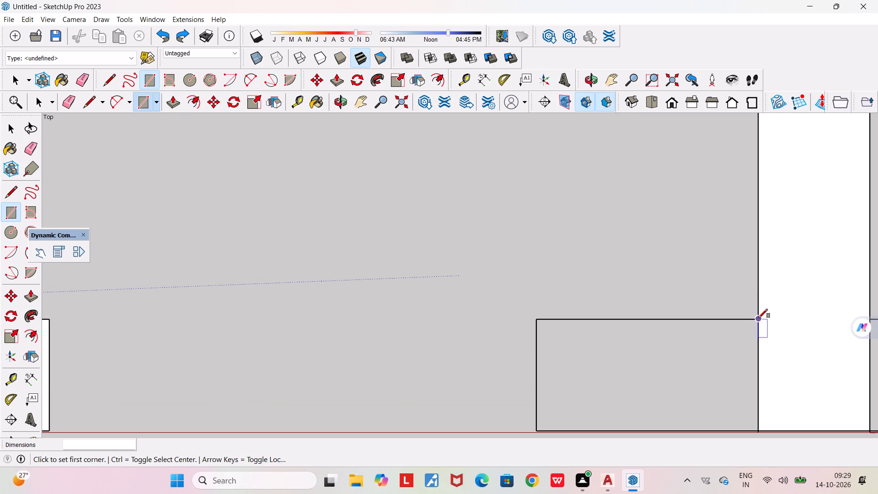
click(757, 317)
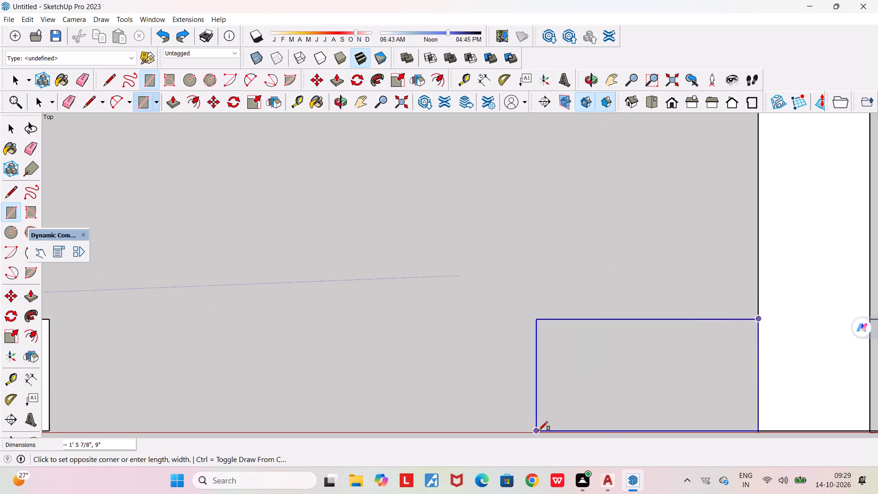
click(539, 430)
Trace the front room's rear partition with a rectangle about 19' 2" by 4 1/2", from the left wall to the door opening.
scroll(578, 383, down, 13)
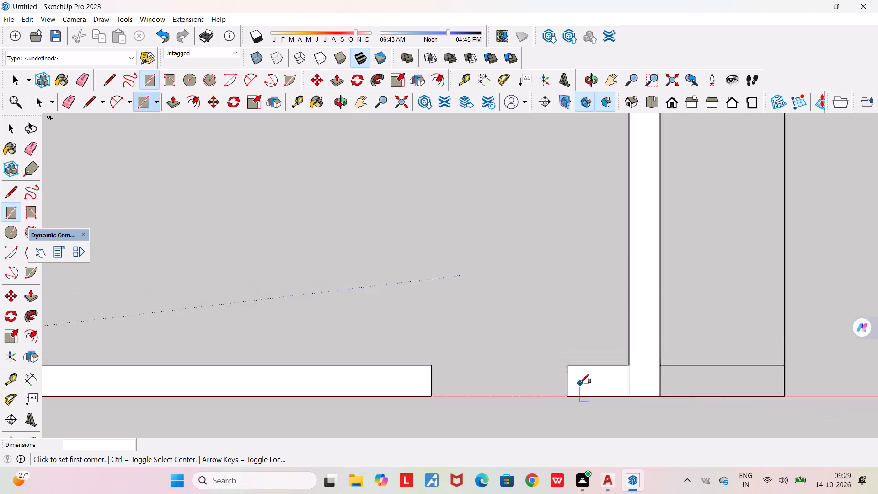
scroll(580, 383, down, 17)
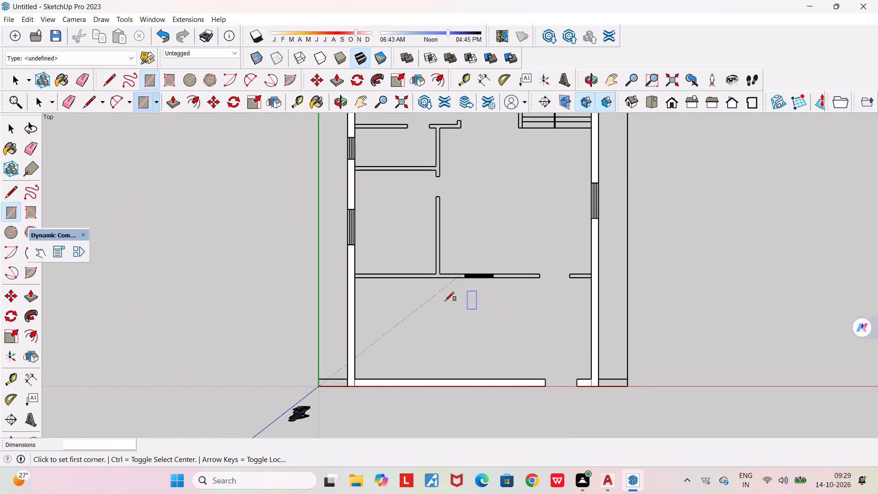
scroll(390, 250, up, 5)
scroll(355, 276, up, 11)
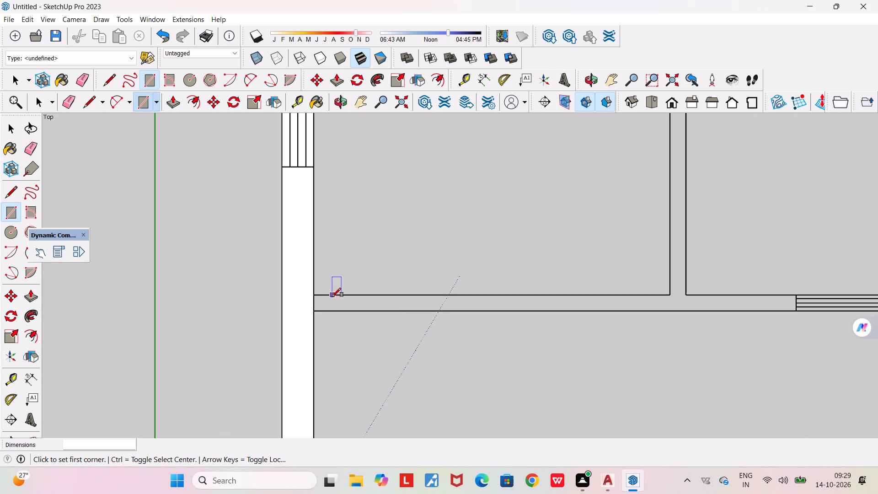
click(316, 291)
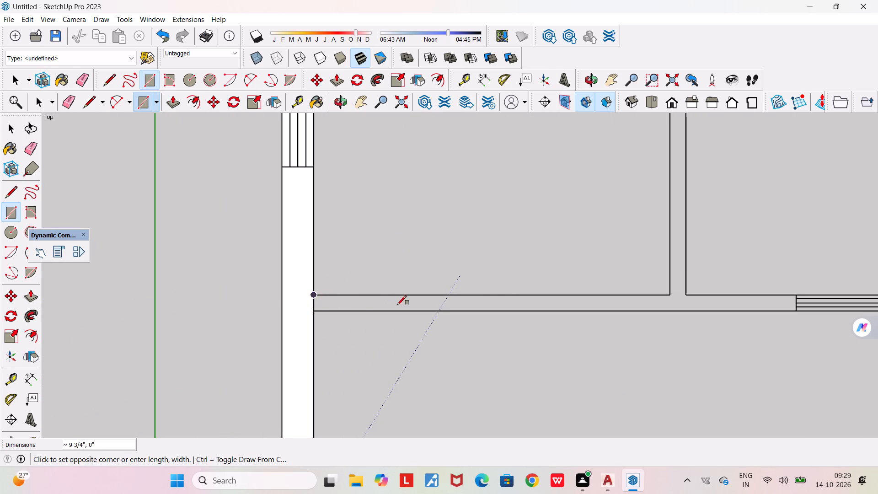
scroll(503, 305, down, 11)
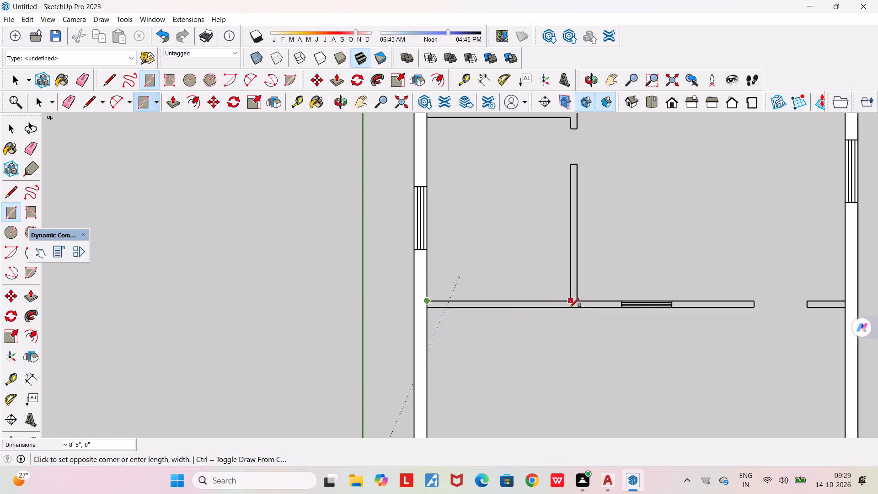
scroll(752, 309, up, 5)
click(757, 307)
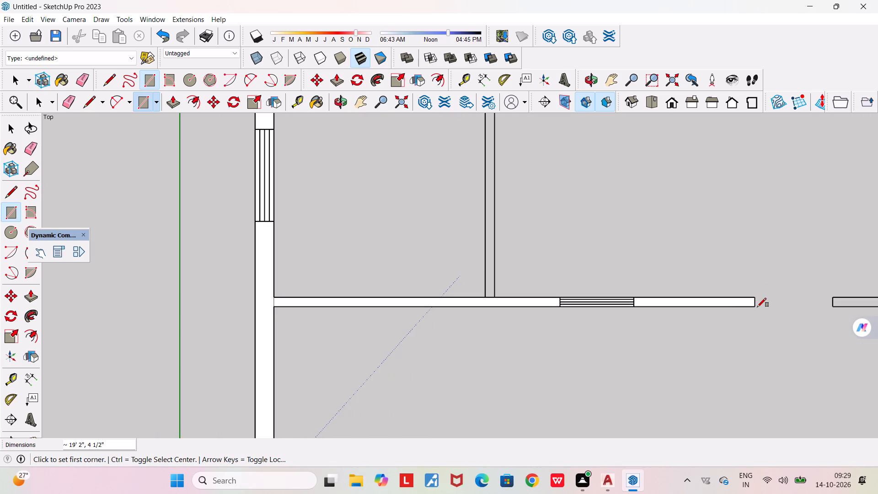
Trace the perpendicular partition behind the front room with a rectangle about 8' 1/8" by 4 1/2", ending at the long partition.
scroll(551, 242, down, 4)
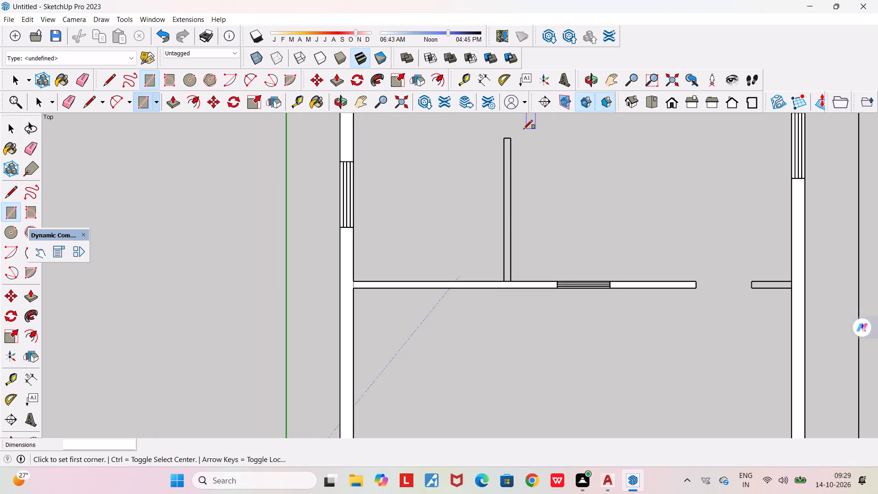
click(504, 139)
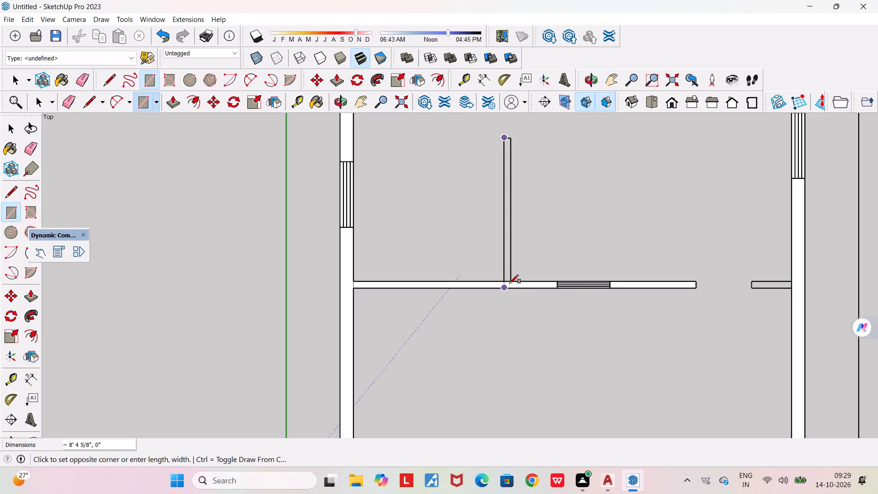
scroll(511, 282, up, 5)
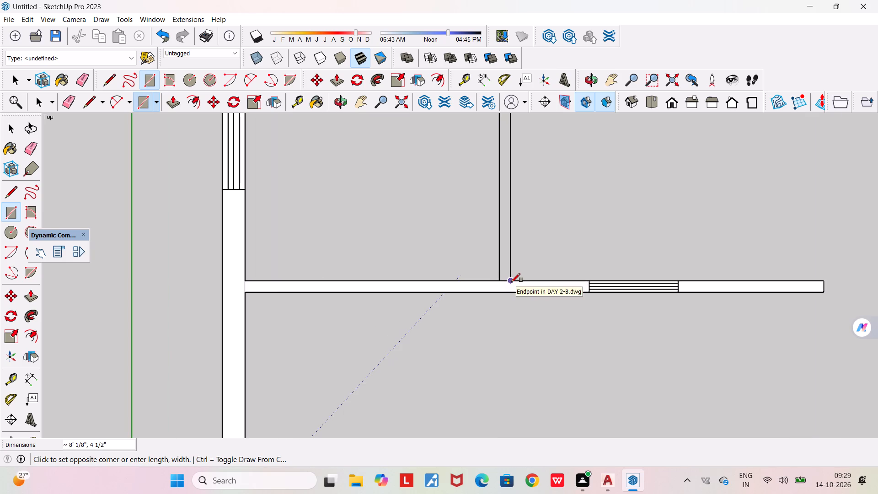
click(511, 282)
Trace the short partition piece between the front room's rear door opening and the right wall with a rectangle.
scroll(512, 263, down, 12)
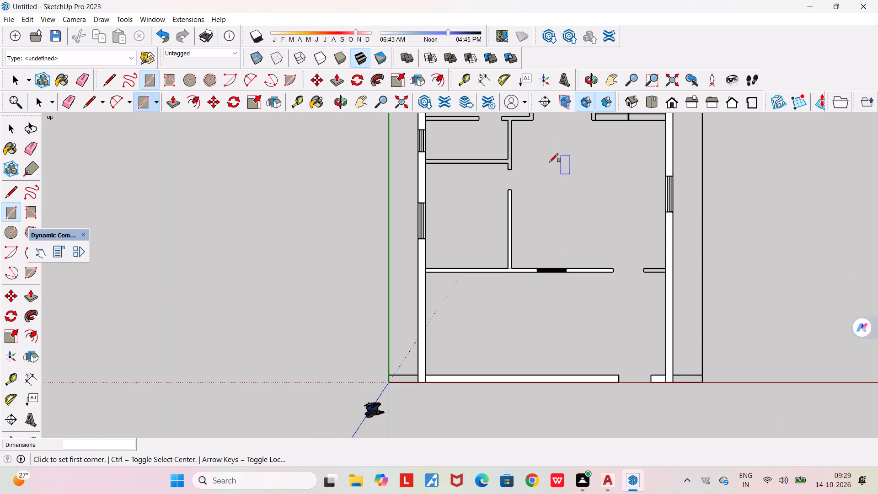
scroll(668, 274, up, 9)
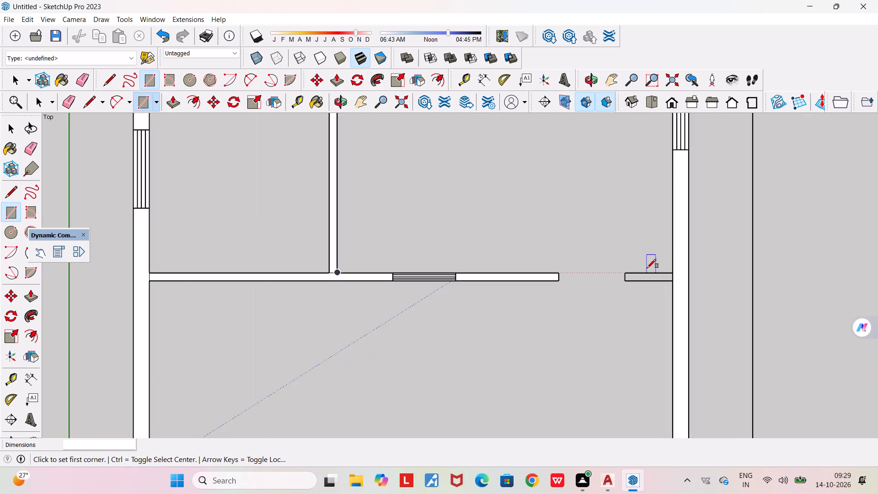
scroll(647, 268, up, 7)
click(614, 276)
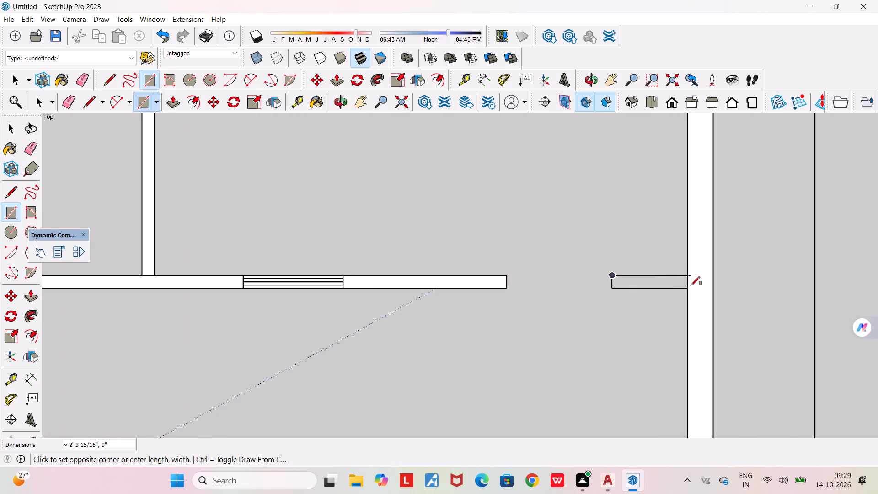
click(686, 286)
Trace the cross partition from the left wall's inner face, between the two front windows, to the near face of the perpendicular partition.
scroll(686, 286, down, 15)
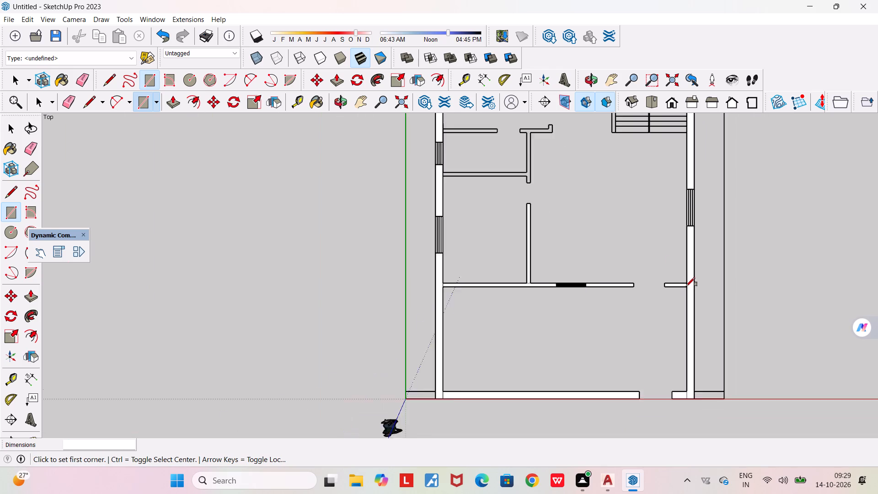
scroll(492, 136, up, 2)
scroll(441, 195, up, 3)
scroll(526, 180, up, 4)
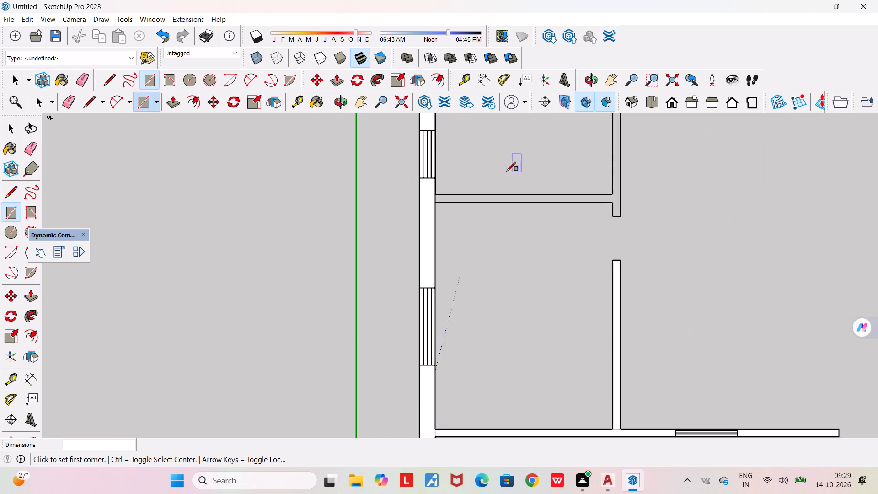
scroll(441, 191, up, 4)
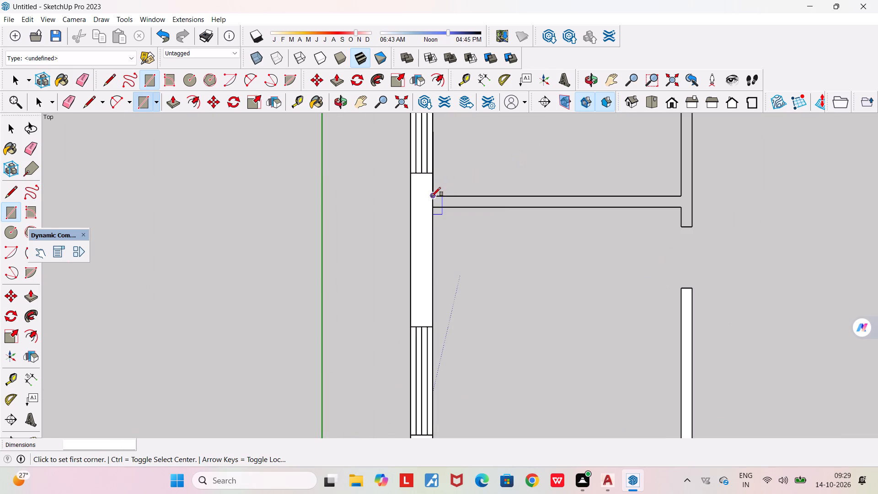
click(434, 197)
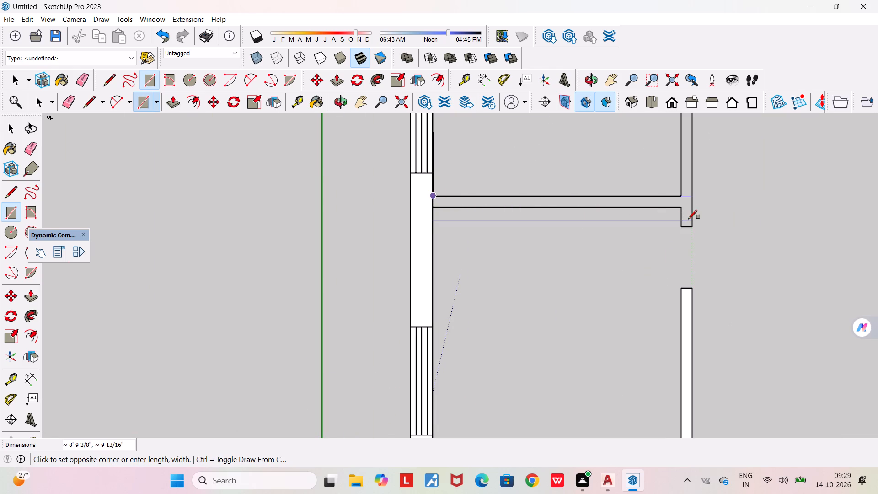
click(681, 210)
Trace the perpendicular partition from its free end at the door opening back to the L-shaped wall with a rectangle.
scroll(701, 183, down, 6)
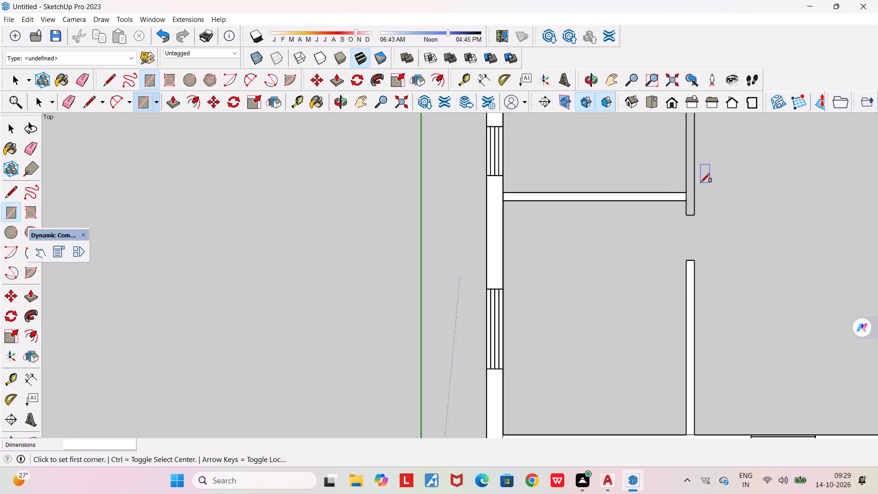
scroll(701, 183, down, 3)
scroll(694, 201, up, 5)
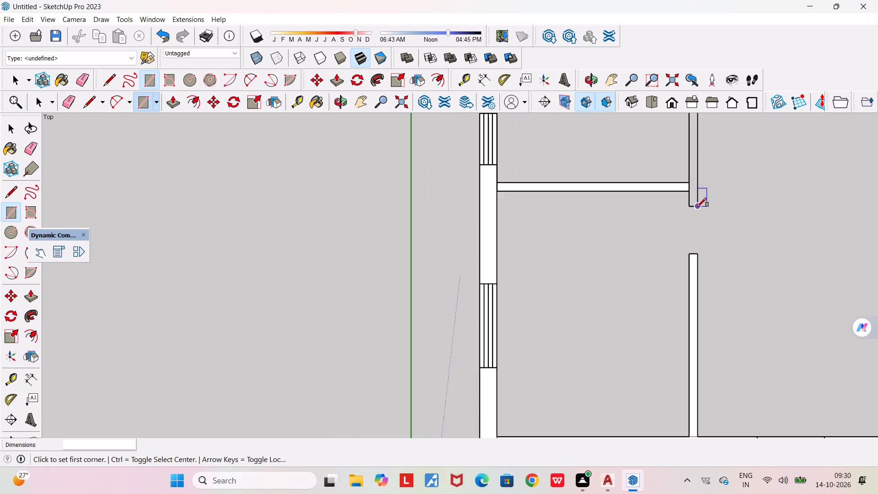
click(698, 207)
scroll(687, 156, down, 3)
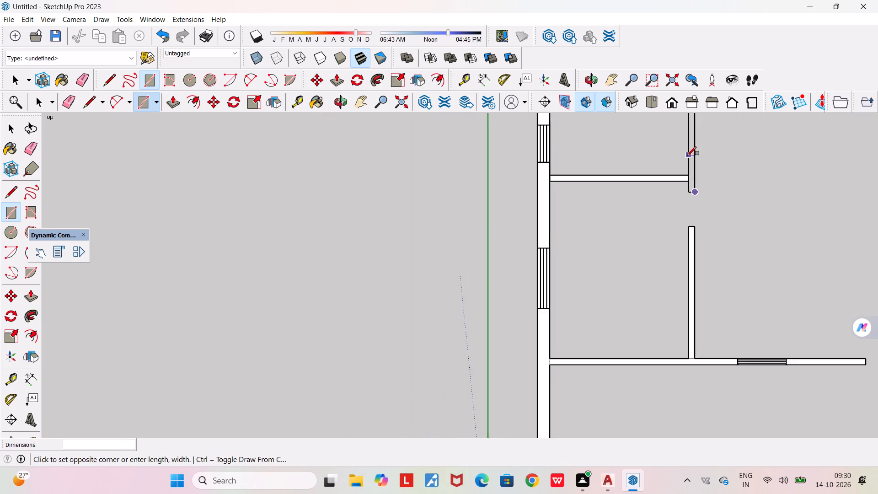
scroll(687, 156, down, 7)
scroll(687, 128, up, 14)
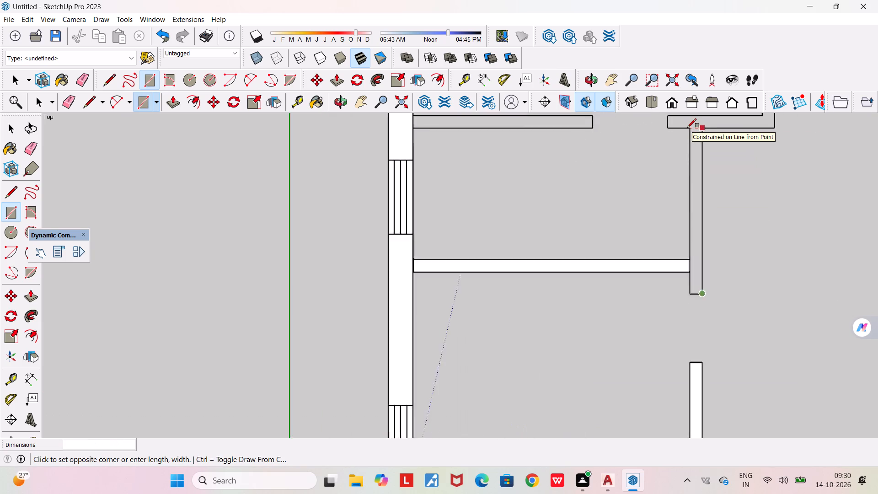
click(689, 129)
In top view, trace the partition running forward from the back wall between its two windows, about 7' 5" by 4 1/2".
middle_drag(690, 133, 684, 158)
scroll(684, 158, down, 10)
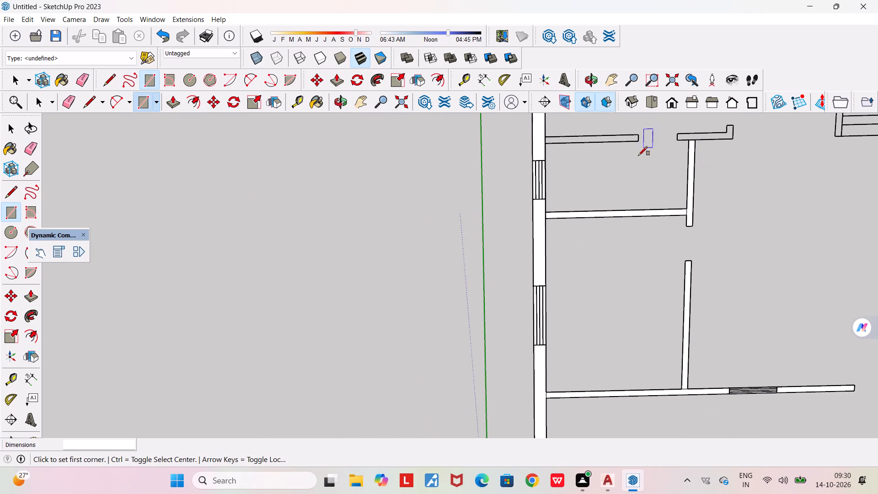
click(655, 100)
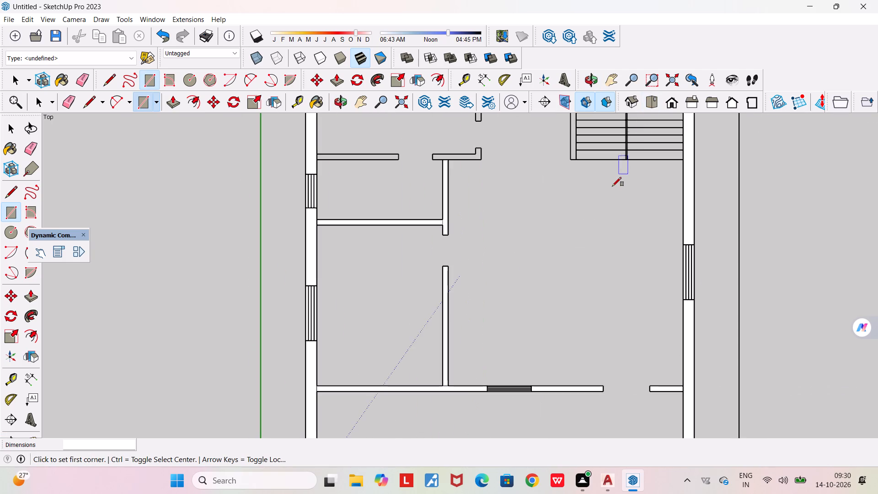
scroll(612, 188, down, 12)
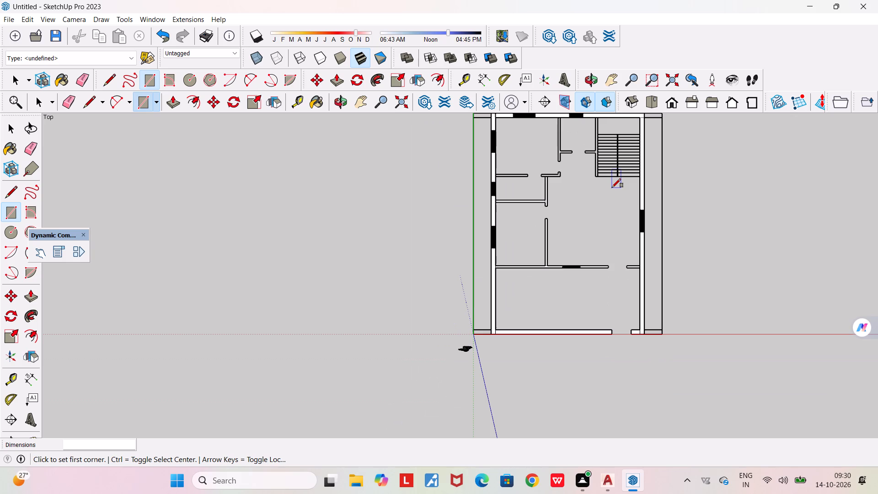
scroll(531, 140, up, 6)
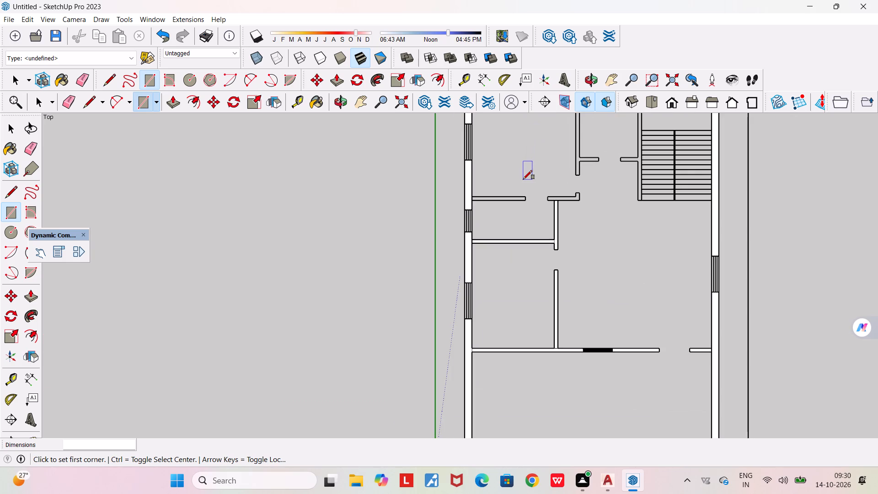
click(611, 76)
drag(575, 177, 554, 247)
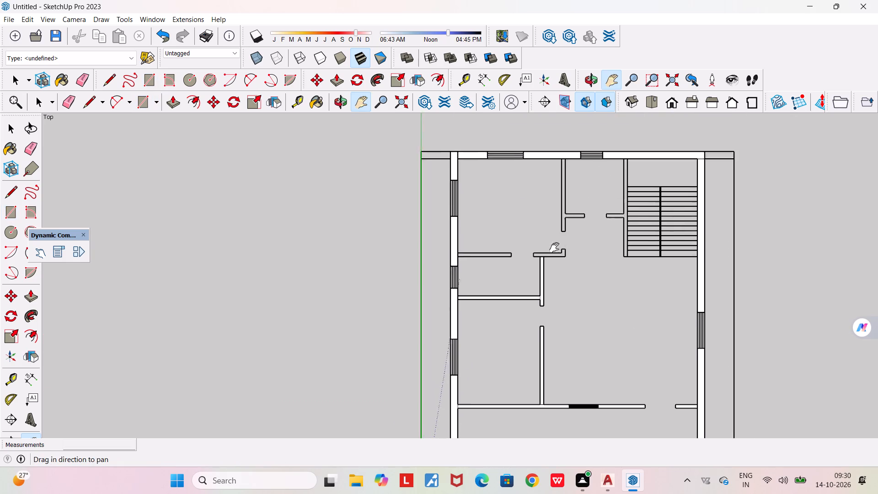
drag(554, 247, 488, 283)
scroll(504, 235, up, 4)
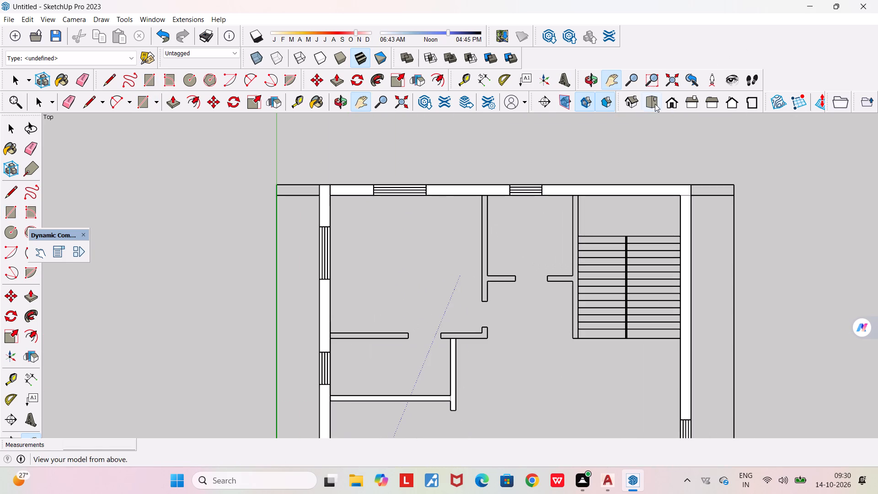
click(145, 109)
scroll(488, 197, up, 4)
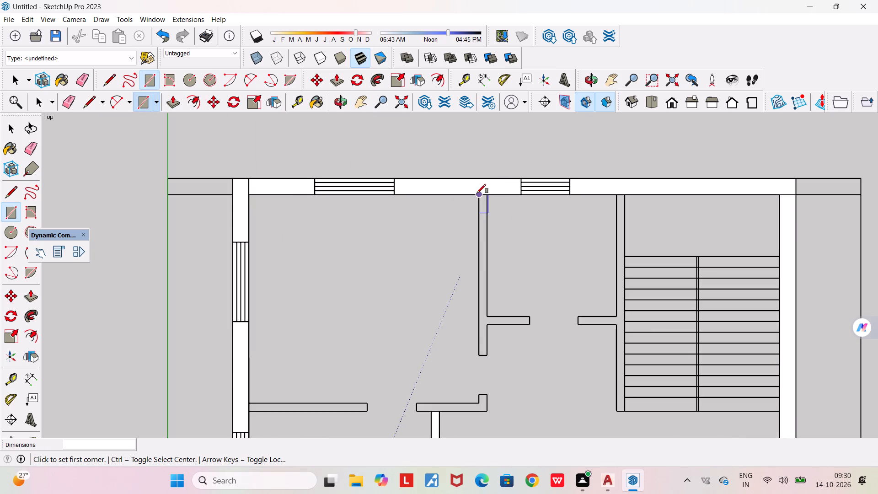
click(477, 193)
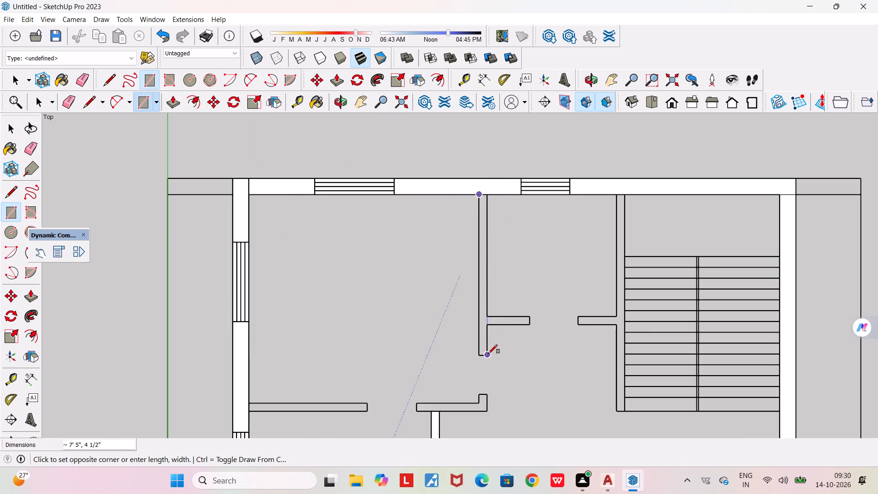
click(488, 354)
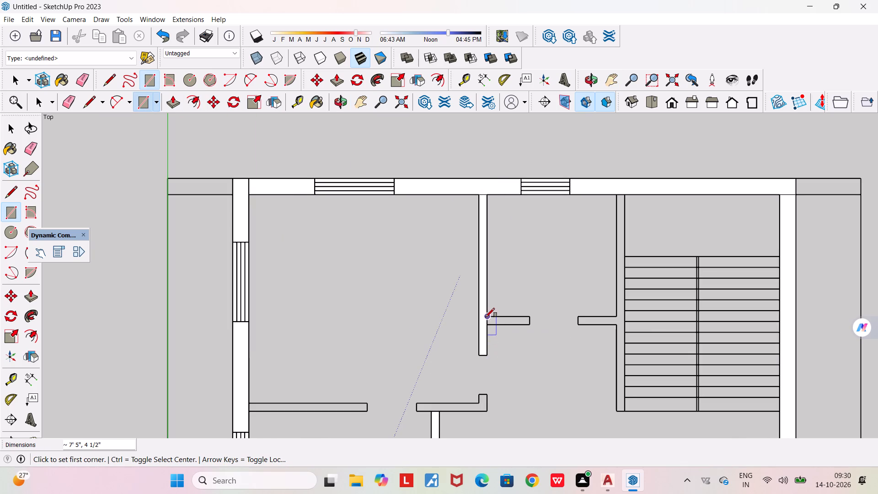
Trace the short stub wall from that back partition's stair-facing side to the small back room's door opening.
click(486, 317)
click(530, 323)
Trace the cross partition running from the left outer wall between its two rear windows, about 5' 5 1/2" by 4 1/2".
scroll(539, 323, down, 4)
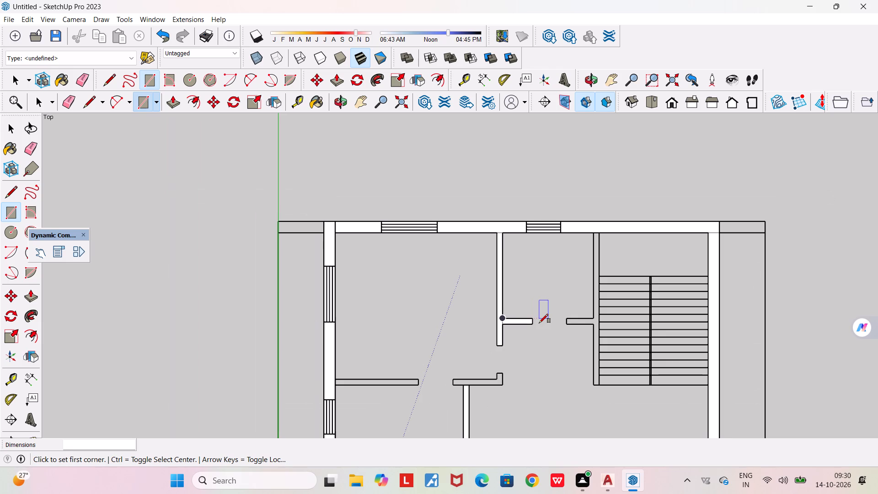
scroll(343, 397, up, 4)
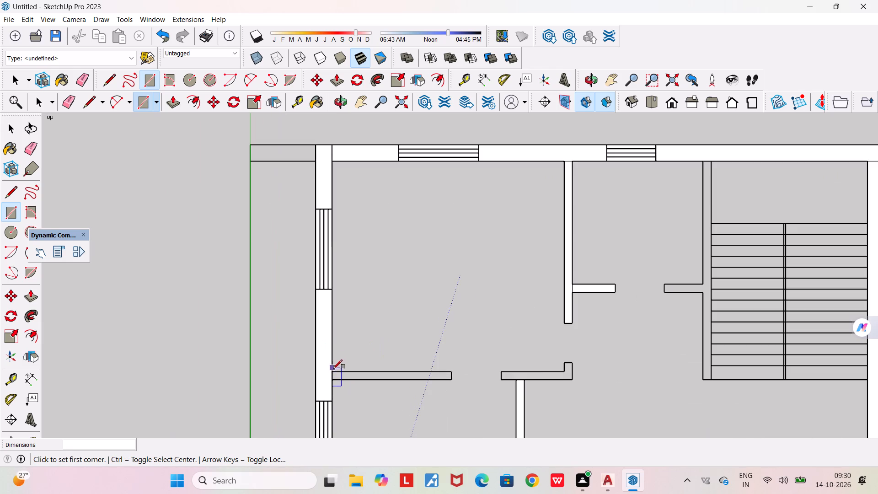
click(332, 370)
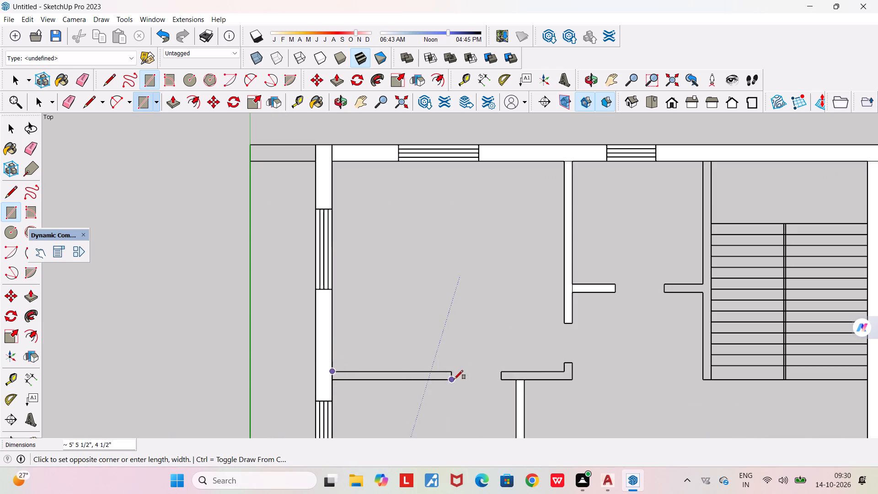
click(450, 381)
Trace the L-shaped wall across the door opening with two rectangles: the long leg about 3' 3" by 4 1/2" and its short return.
scroll(513, 391, up, 3)
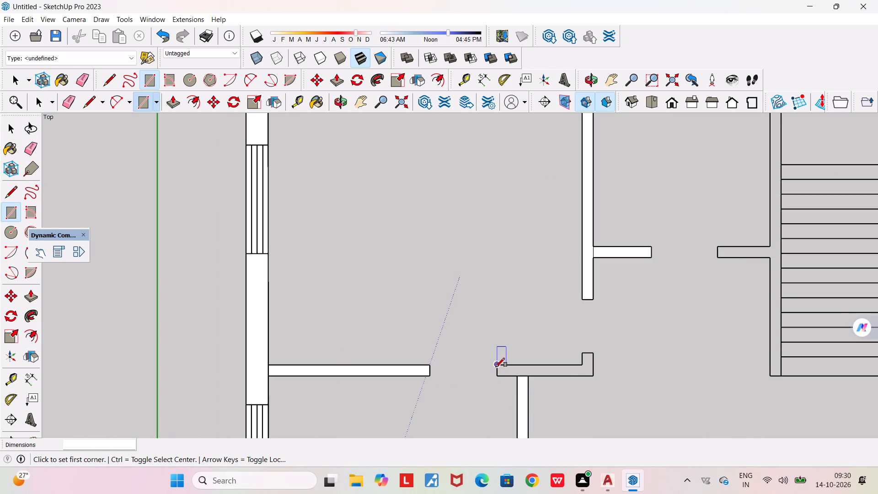
click(499, 362)
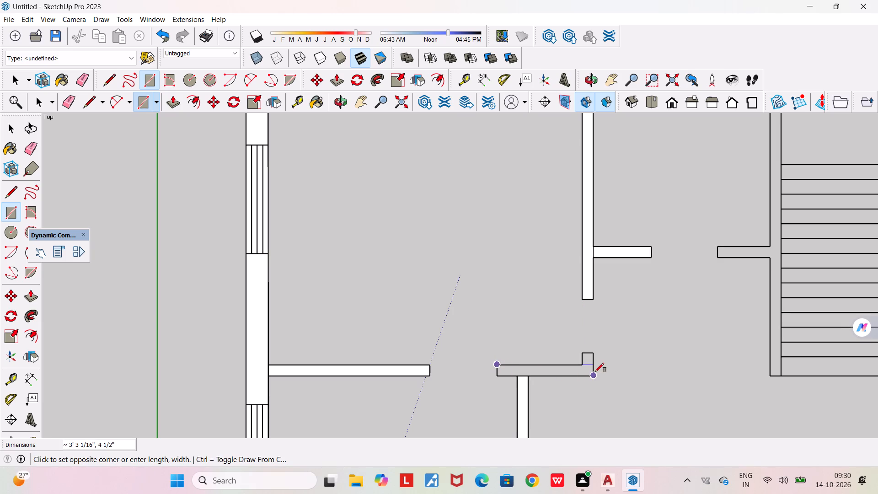
click(593, 375)
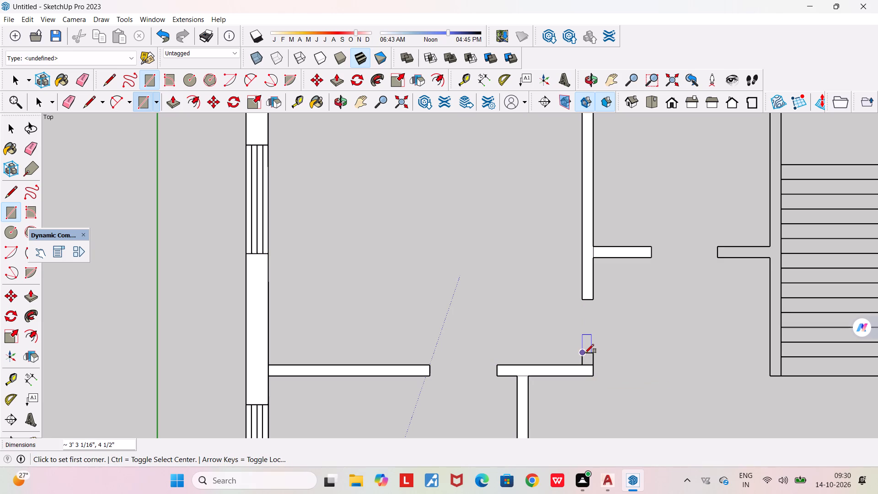
click(585, 353)
click(593, 366)
Trace the partition along the staircase's left side, starting at the back wall's inner face, as a 10' by 4 1/2" rectangle.
scroll(593, 366, down, 3)
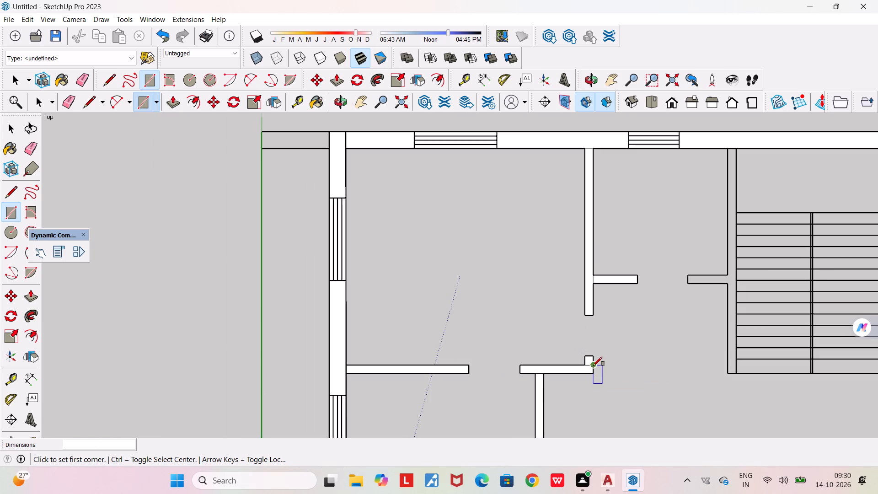
scroll(728, 245, up, 2)
scroll(728, 245, down, 2)
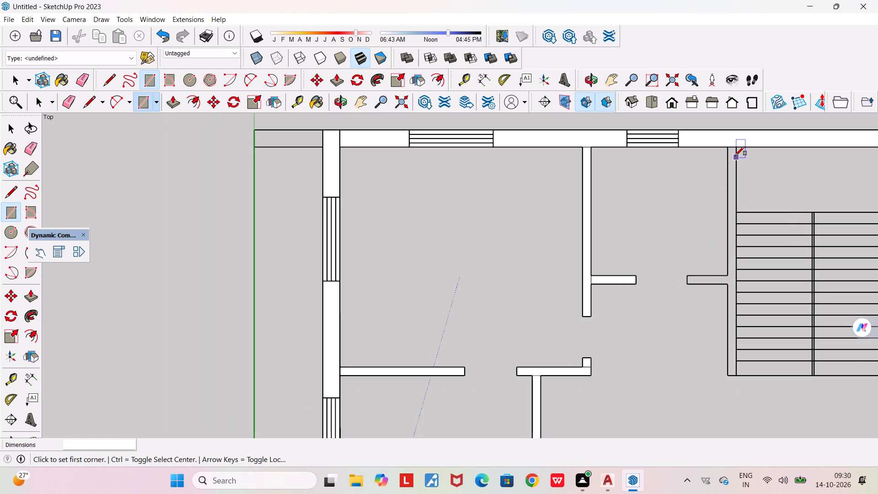
click(728, 147)
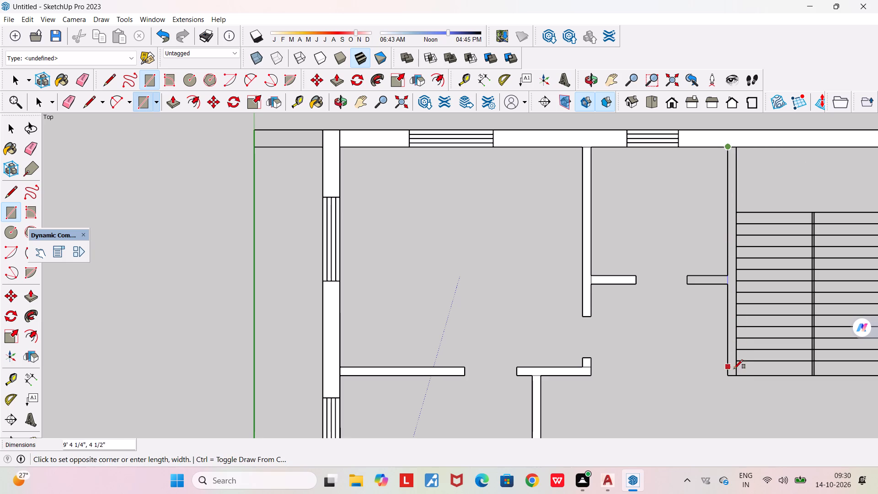
click(736, 373)
Trace the short stub wall from the small back room's door opening to the staircase partition, about 1' 9" by 4 1/2".
click(687, 276)
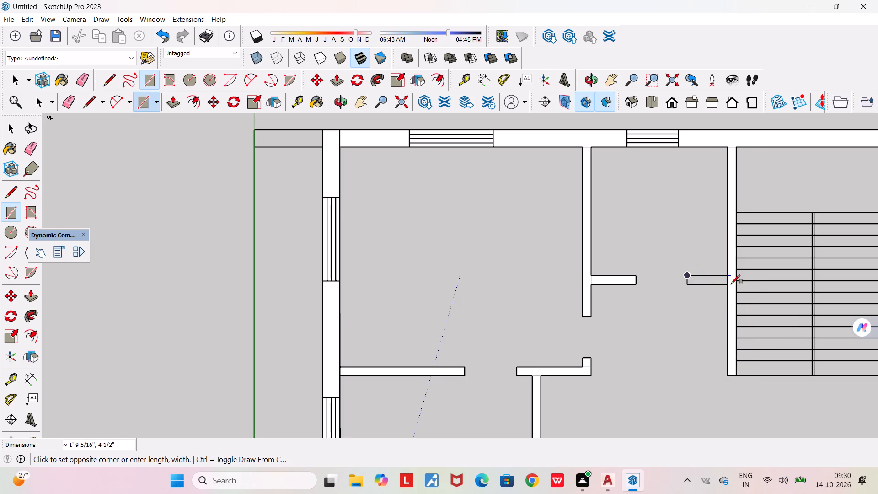
click(725, 283)
Trace the back wall's extension beyond the left outer wall, out to the green axis, as a 3' by 9" rectangle.
scroll(725, 283, down, 9)
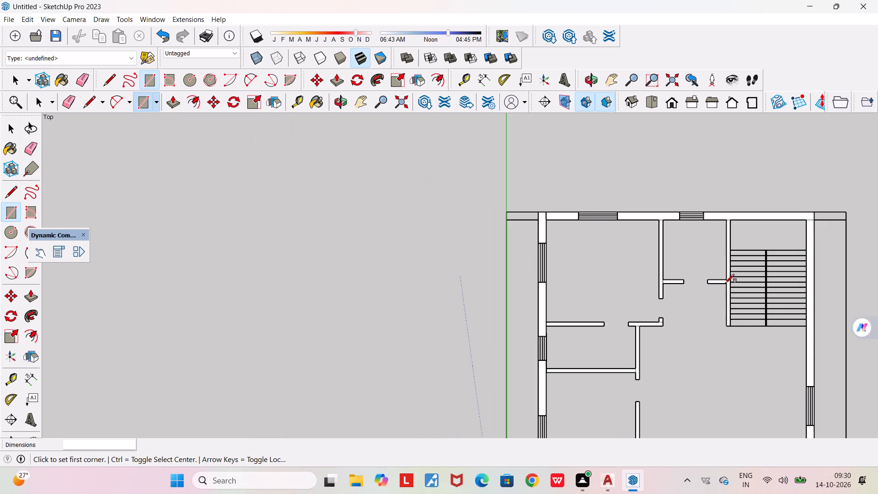
scroll(723, 289, down, 13)
scroll(756, 380, up, 6)
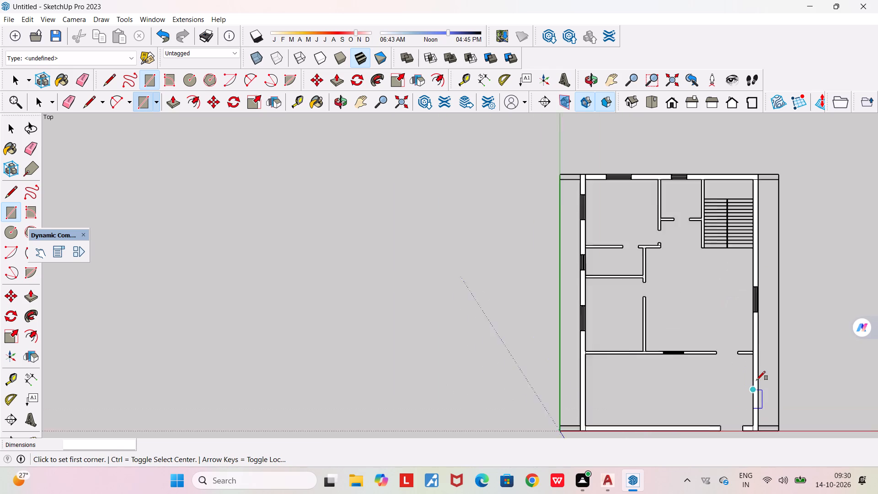
scroll(756, 380, up, 5)
scroll(753, 375, down, 9)
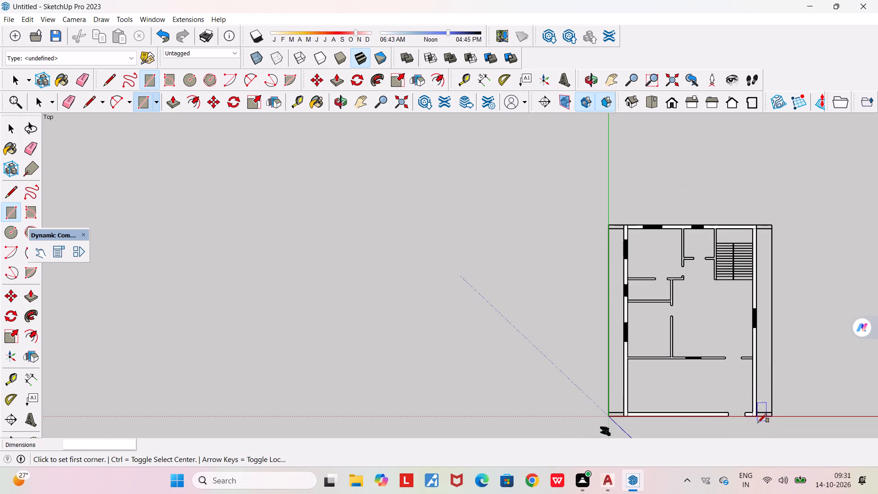
scroll(616, 224, up, 5)
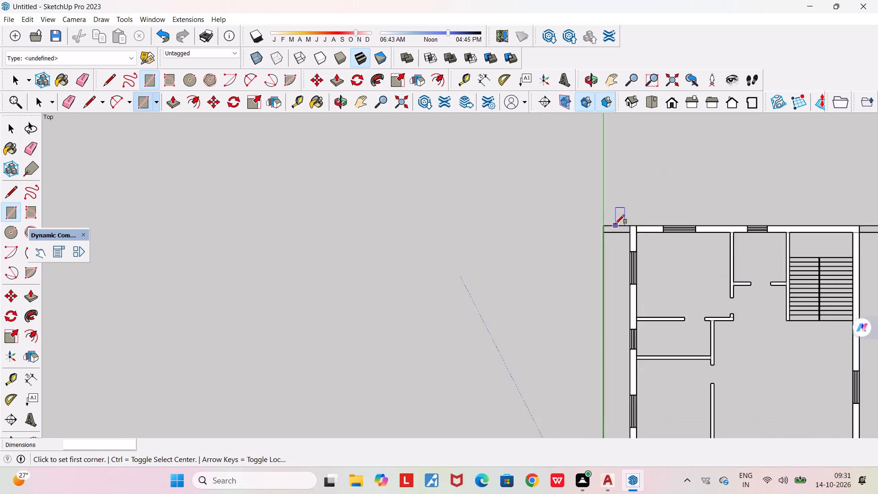
scroll(616, 224, up, 17)
scroll(611, 216, up, 6)
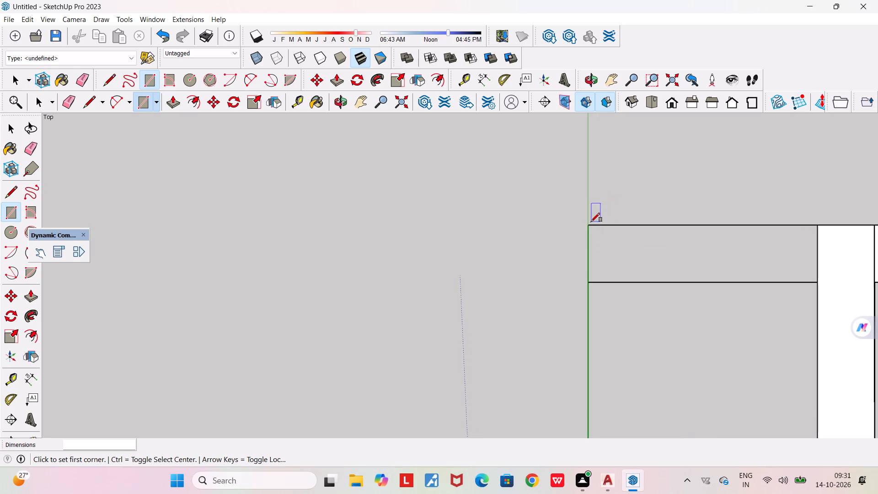
click(587, 225)
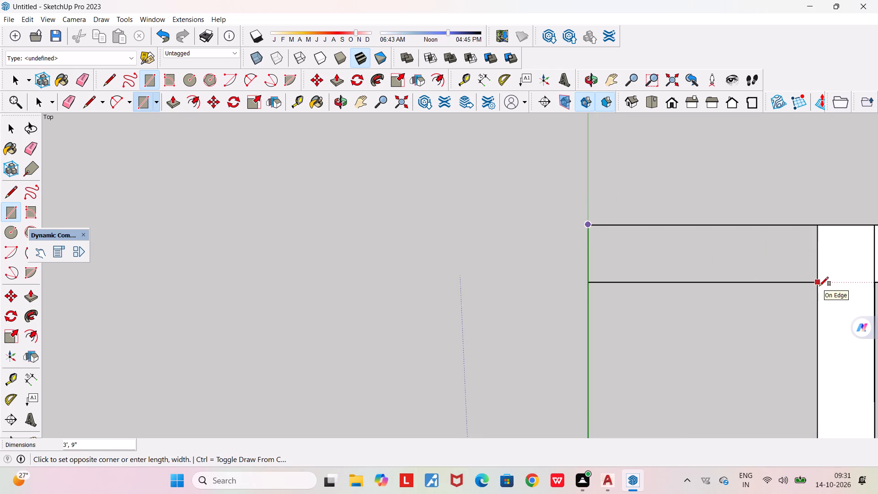
click(819, 286)
Trace the back wall's extension beyond the right outer wall to the boundary line as a 3' by 9" rectangle.
scroll(807, 294, down, 20)
scroll(807, 294, down, 12)
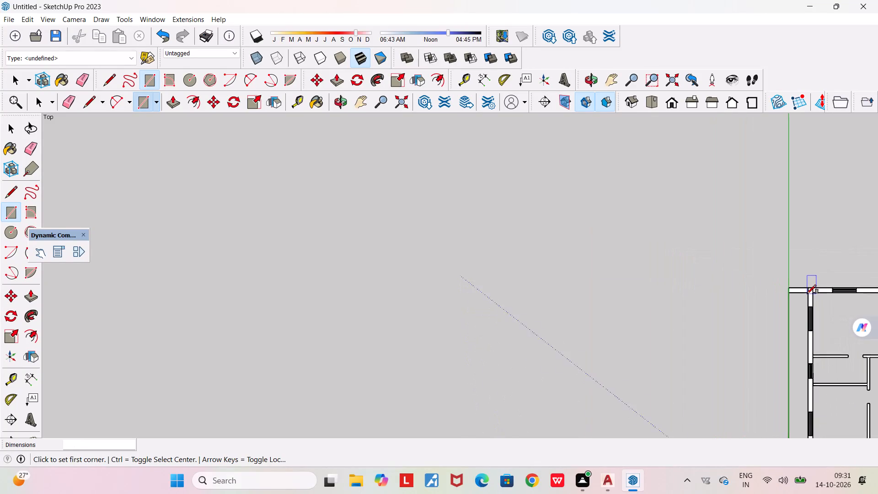
scroll(807, 294, down, 9)
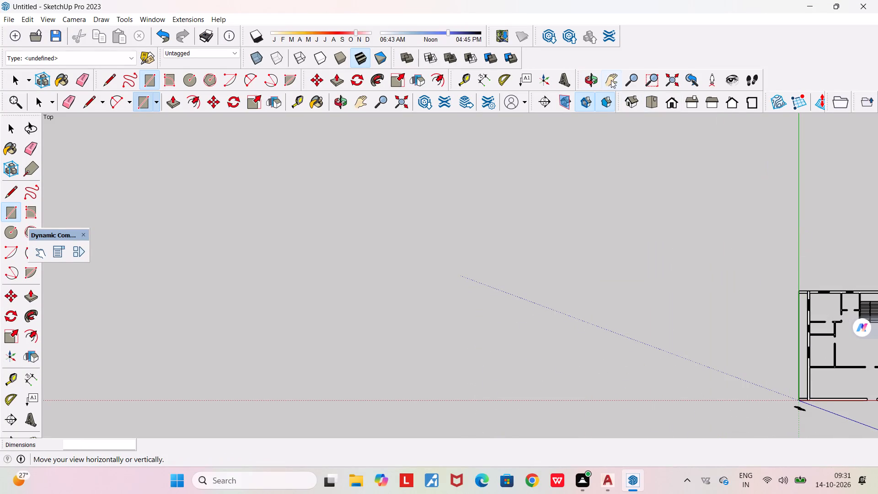
click(611, 80)
drag(604, 266, 273, 241)
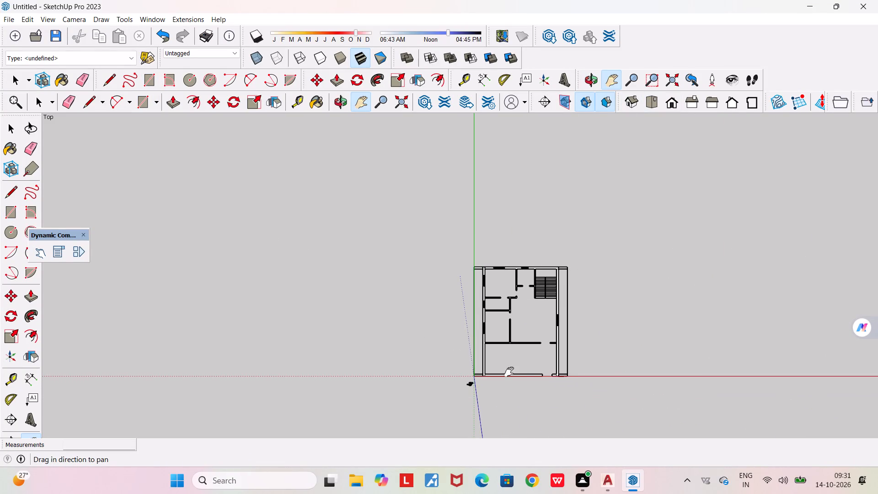
scroll(524, 376, up, 6)
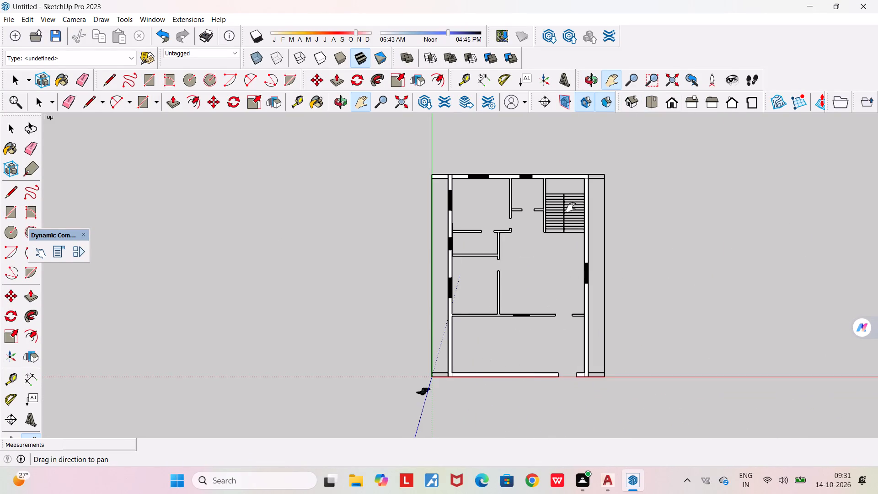
scroll(609, 168, up, 11)
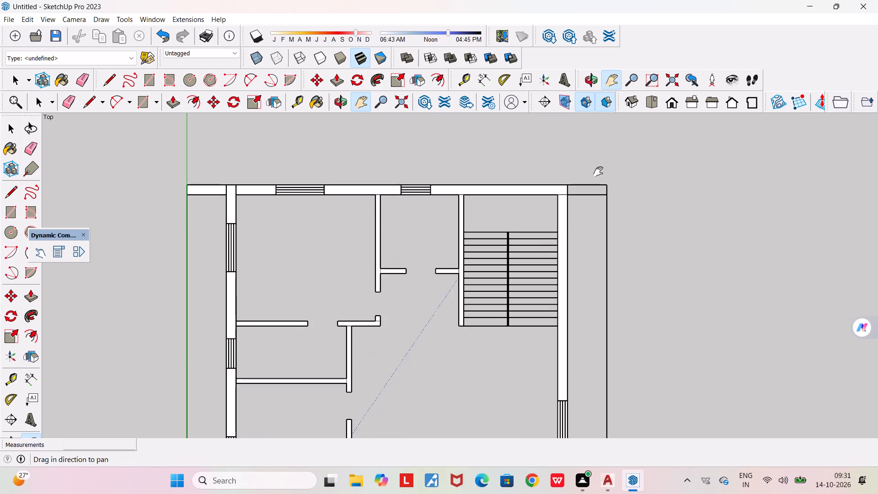
key(r)
key(Return)
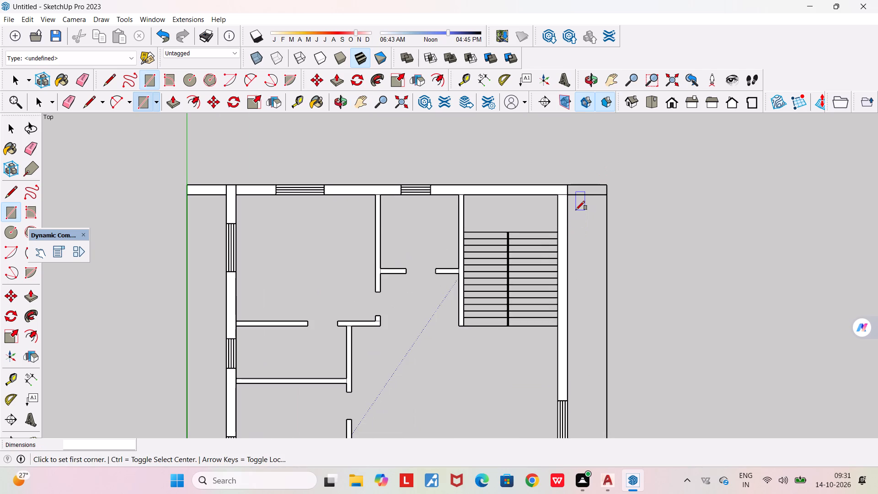
click(566, 185)
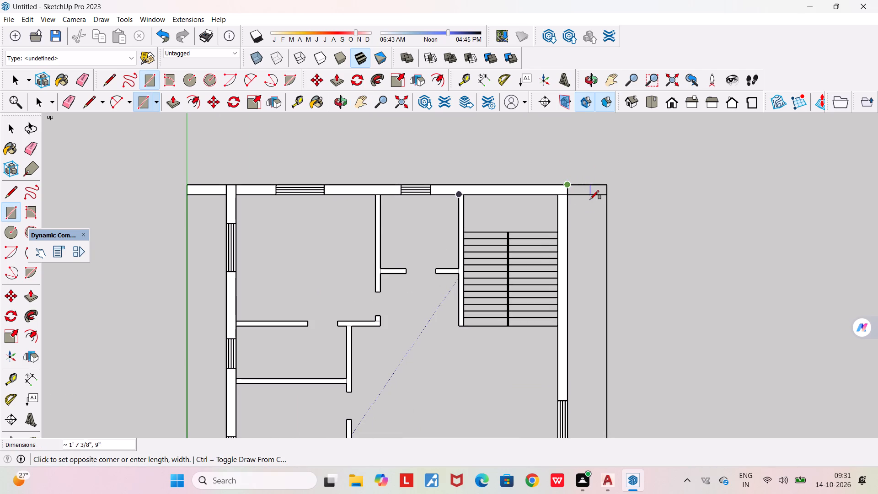
click(607, 199)
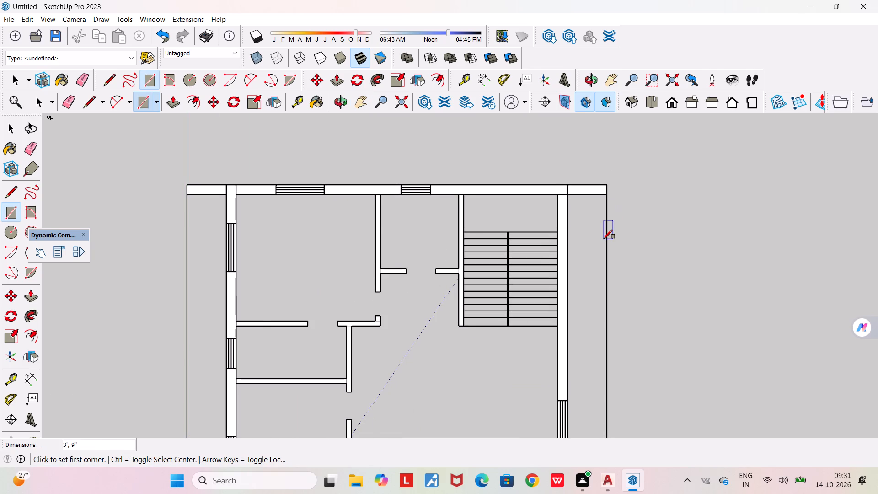
In top view, trace the front wall's extension beyond the right outer wall with a rectangle about 3' 1" by 9".
scroll(604, 239, down, 16)
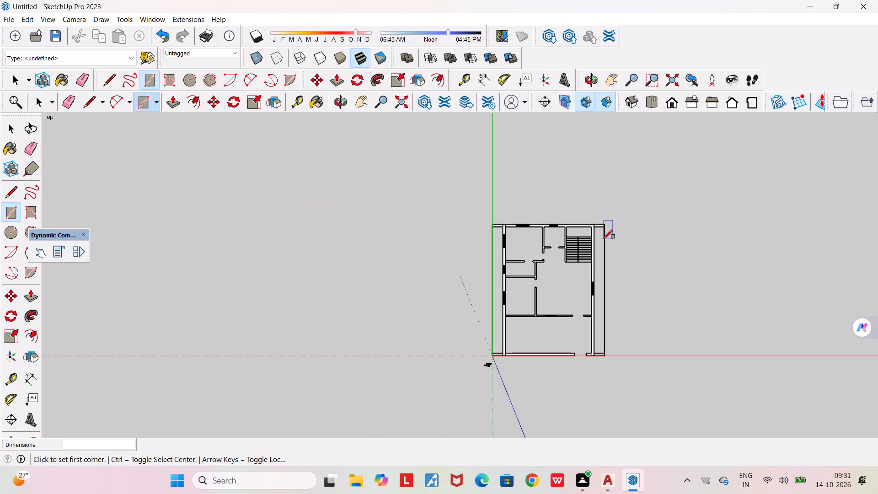
key(h)
key(Return)
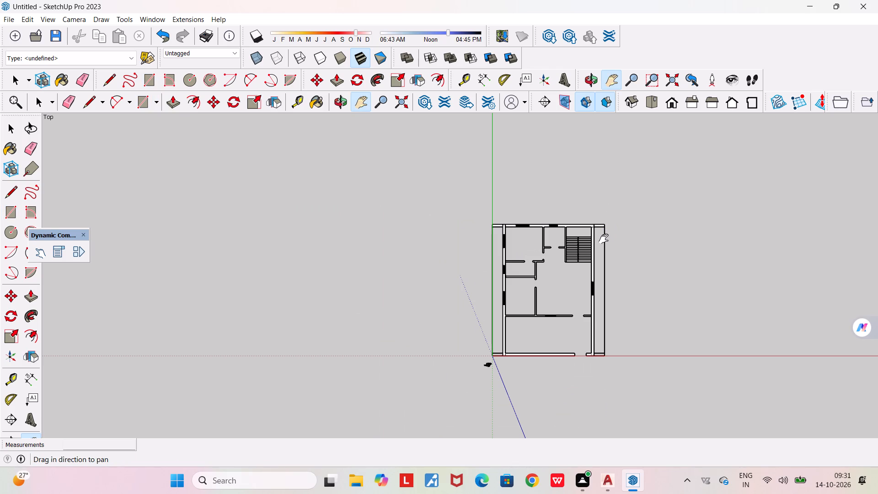
middle_drag(604, 334, 594, 334)
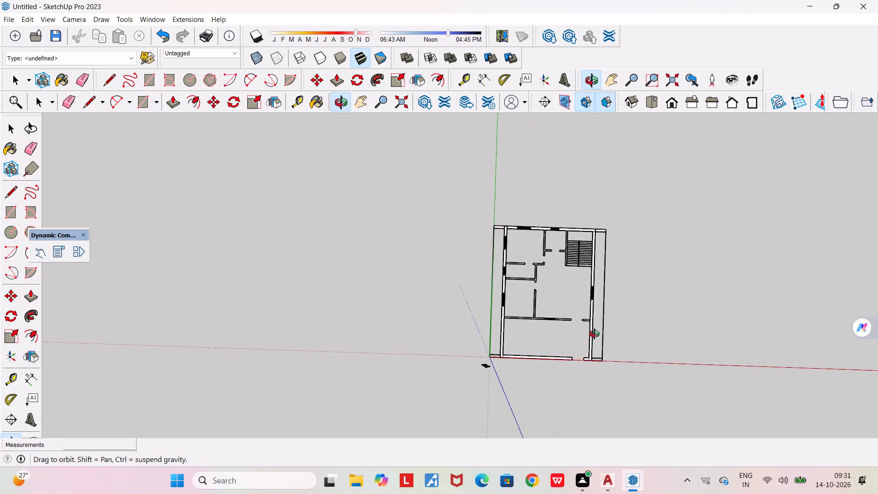
middle_drag(594, 334, 595, 354)
drag(584, 320, 542, 253)
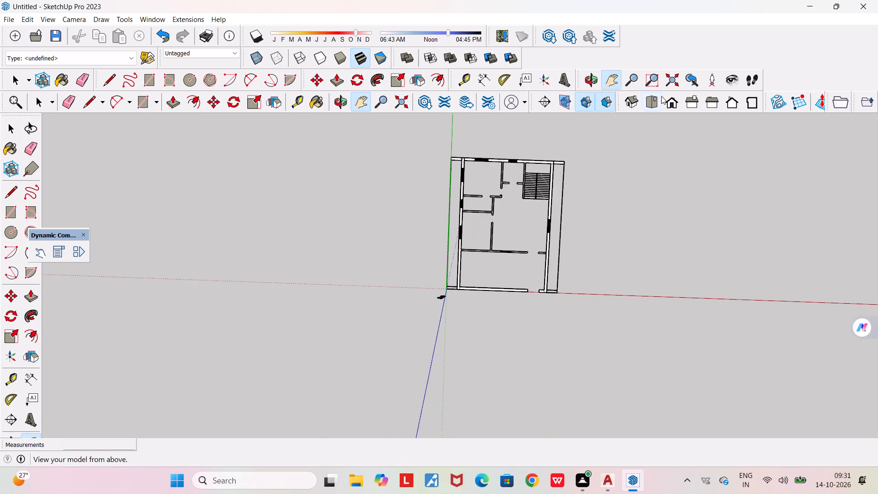
click(669, 101)
click(649, 107)
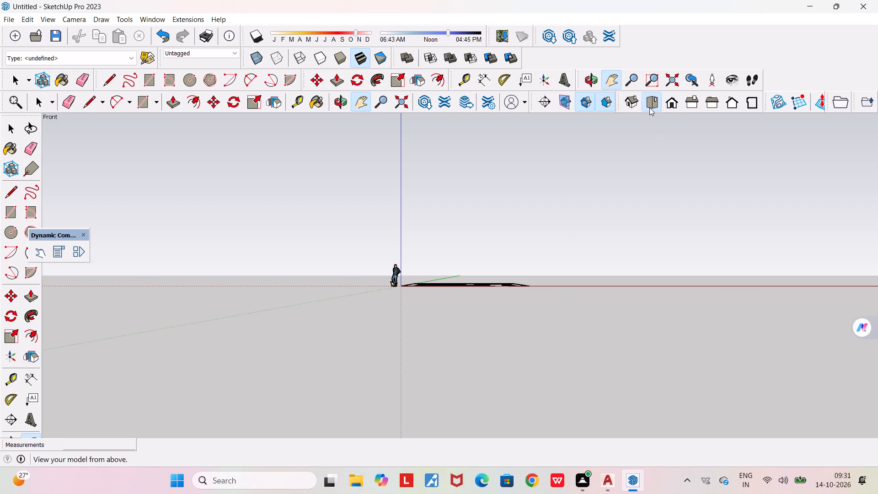
scroll(519, 323, up, 9)
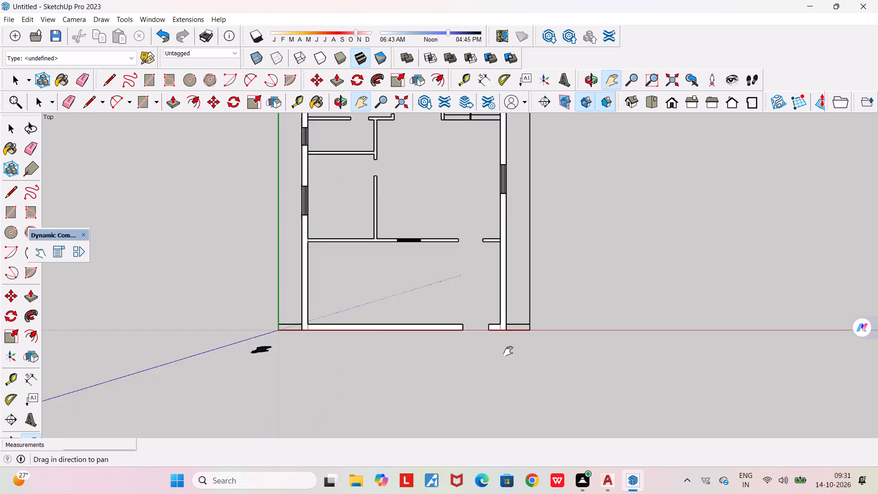
scroll(508, 351, up, 11)
key(r)
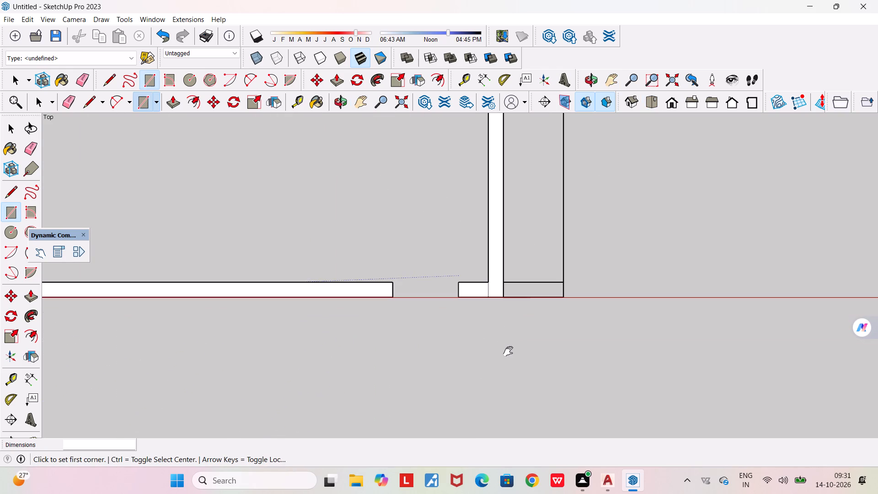
key(Return)
scroll(509, 290, up, 8)
click(500, 275)
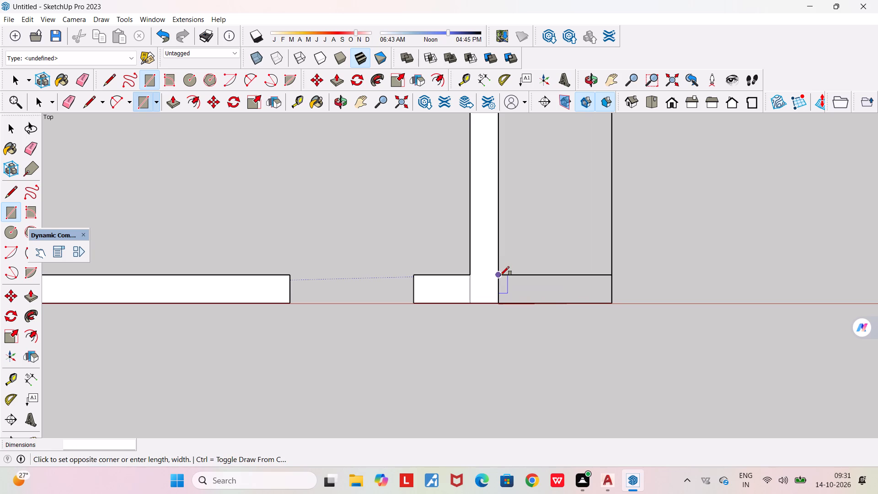
click(615, 303)
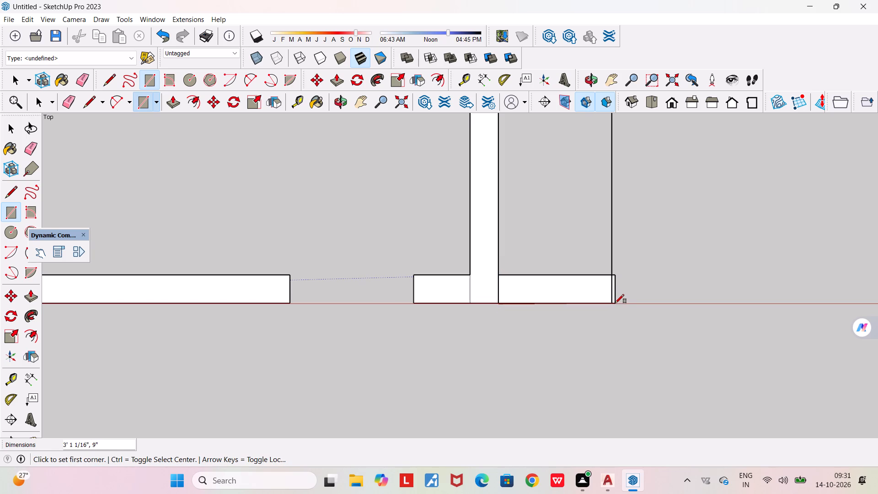
Undo the last rectangle and retrace the front wall's extension from the right outer wall to the boundary line as 3' by 9".
key(ctrl+z)
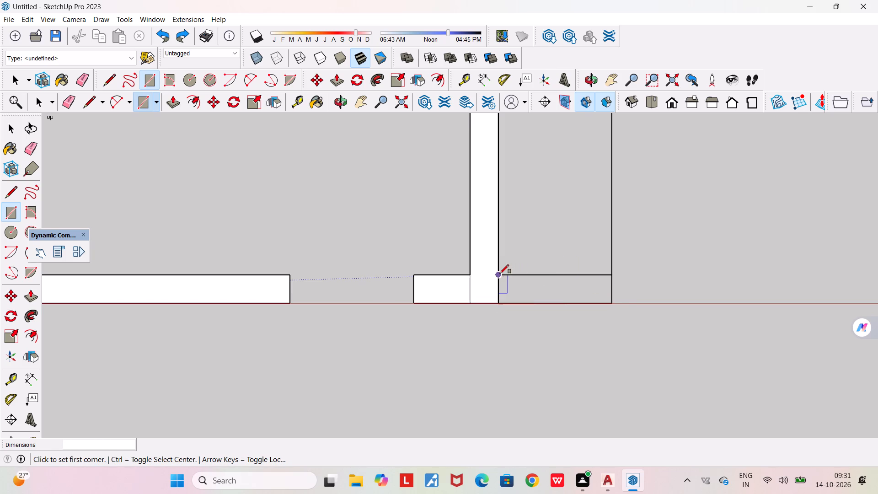
click(498, 272)
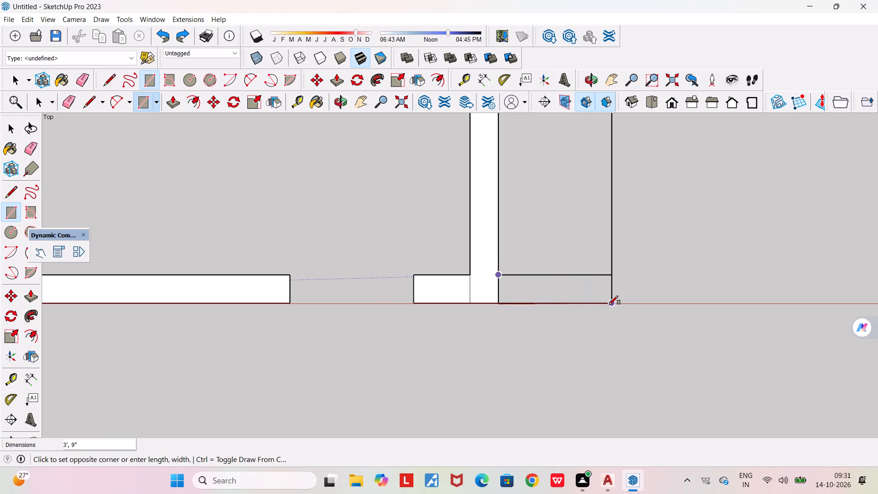
click(612, 306)
Trace the front wall's extension from the green axis to the left outer wall as a 3' by 9" rectangle.
scroll(605, 303, down, 20)
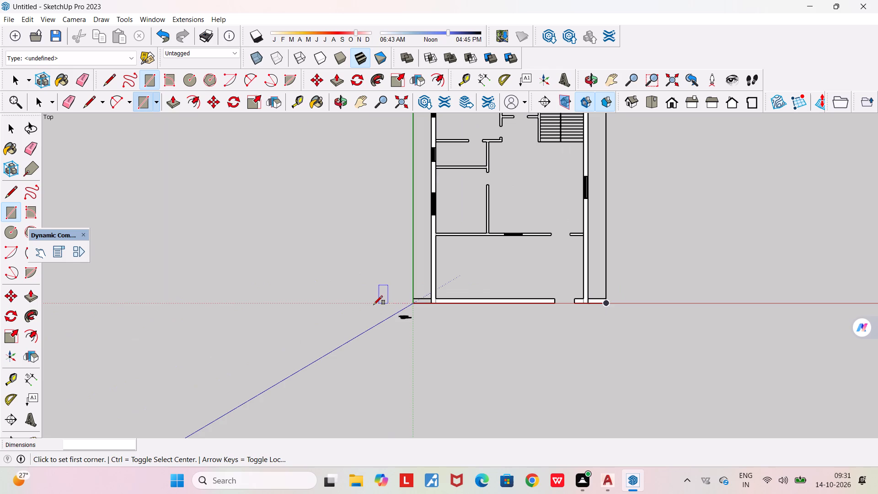
scroll(407, 294, up, 12)
scroll(417, 305, up, 10)
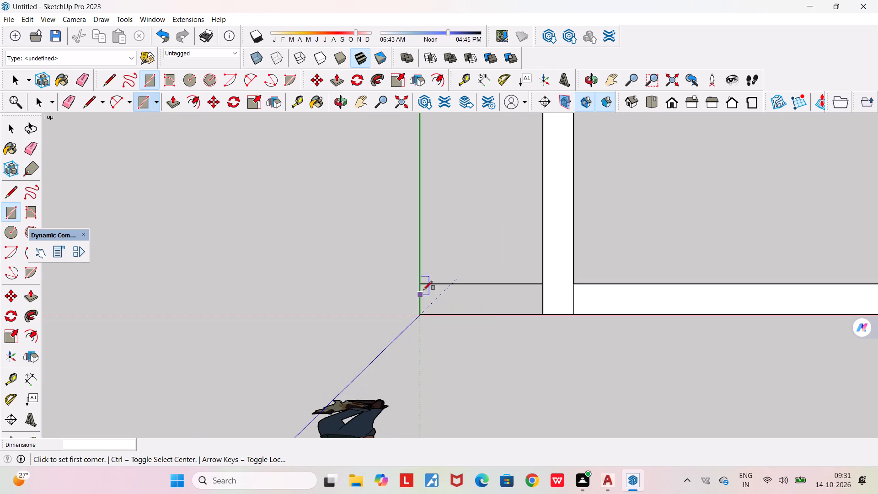
click(424, 282)
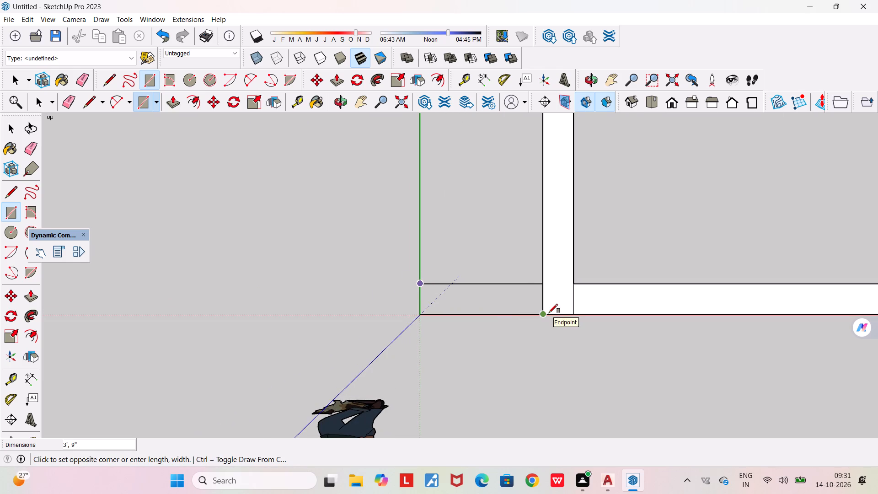
click(547, 313)
Review the traced floor plan in top view, checking the rooms, the staircase area and the front wall opening.
scroll(546, 327, down, 20)
scroll(546, 327, down, 4)
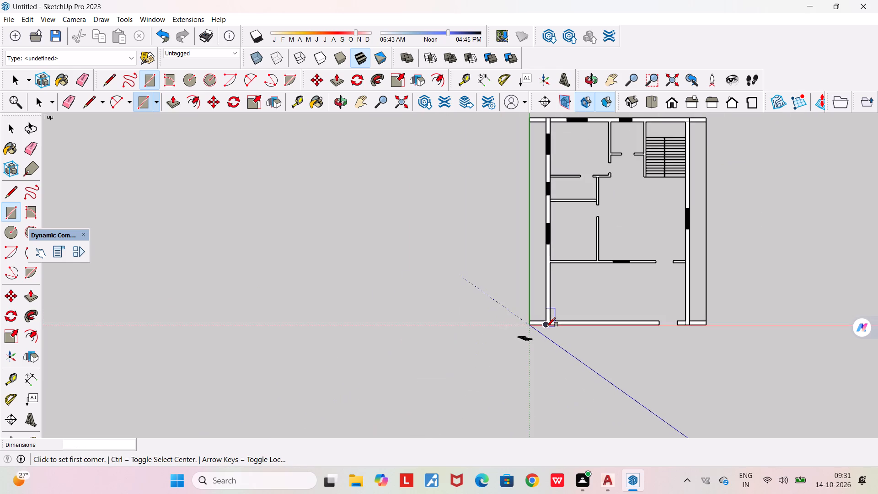
scroll(546, 327, down, 3)
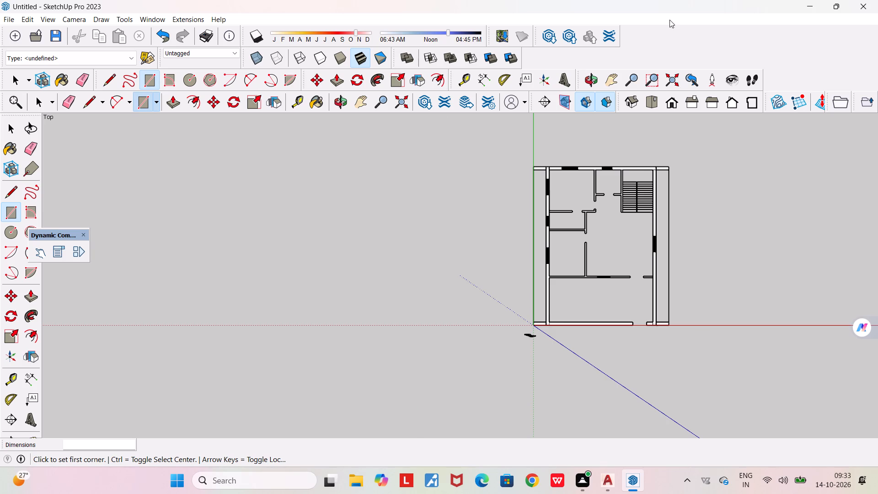
scroll(635, 175, up, 9)
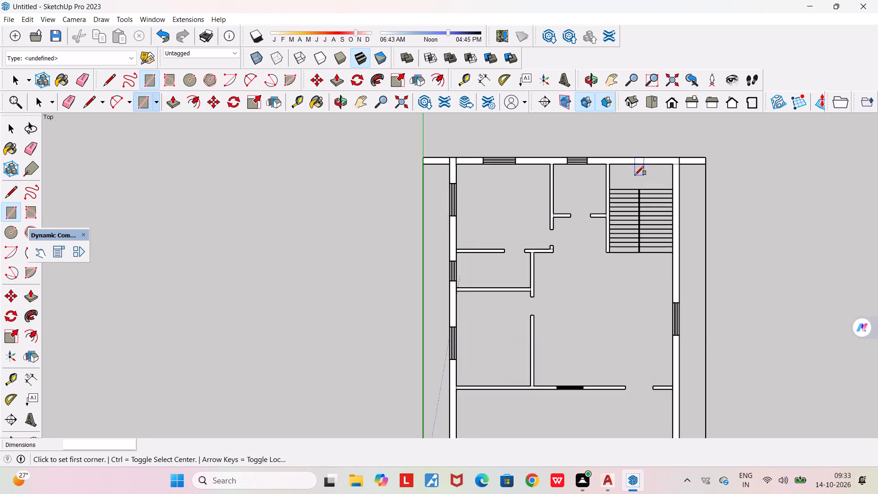
scroll(688, 320, up, 7)
scroll(586, 247, up, 1)
middle_drag(540, 298, 450, 415)
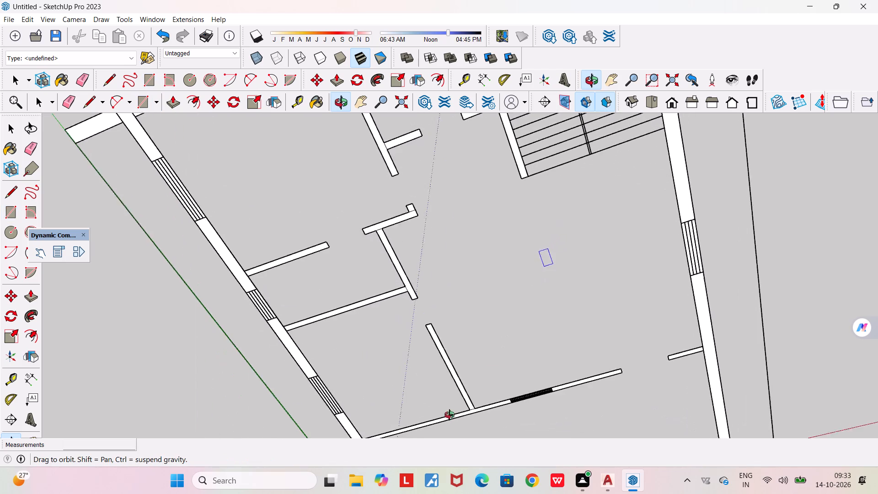
middle_drag(450, 415, 461, 338)
scroll(463, 334, down, 11)
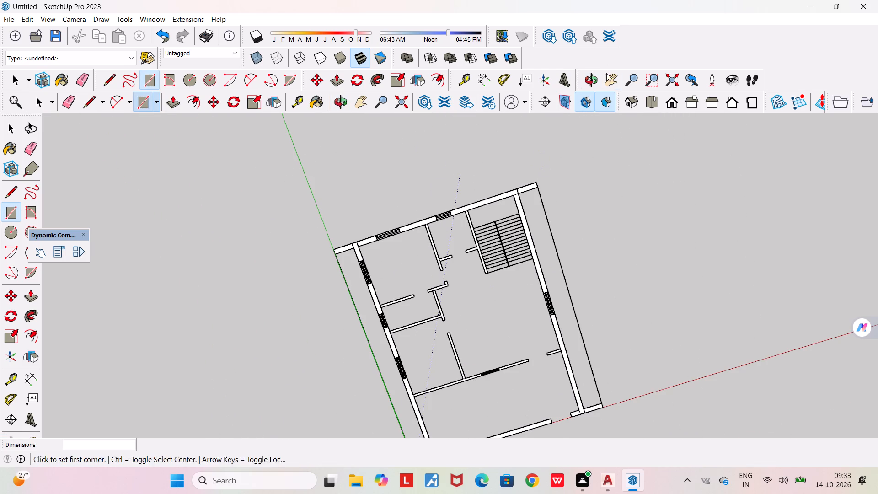
key(h)
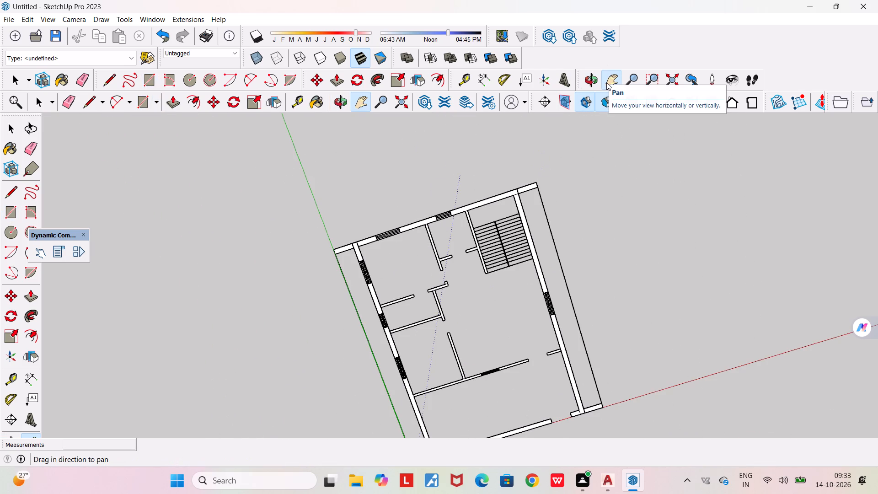
key(Return)
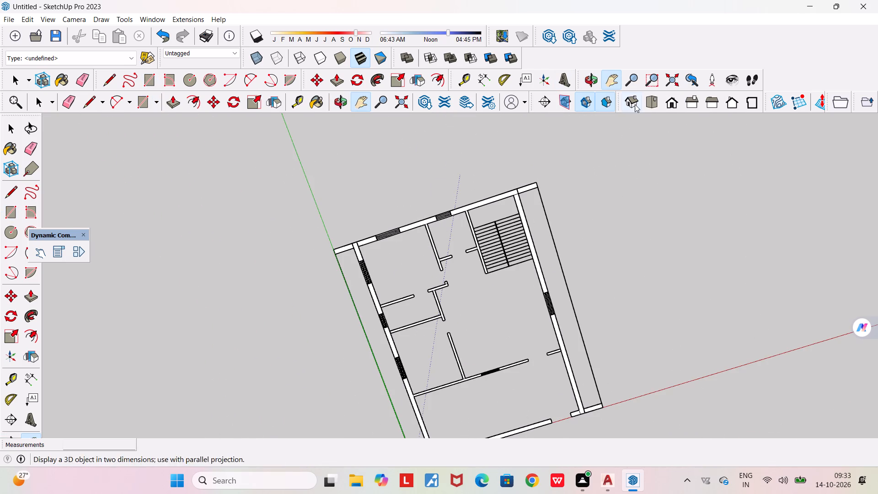
click(651, 95)
scroll(504, 183, up, 2)
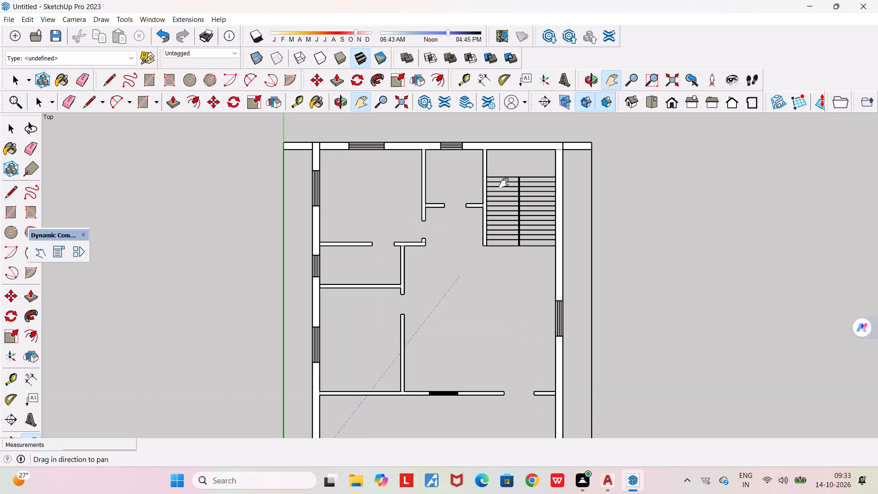
scroll(504, 183, up, 17)
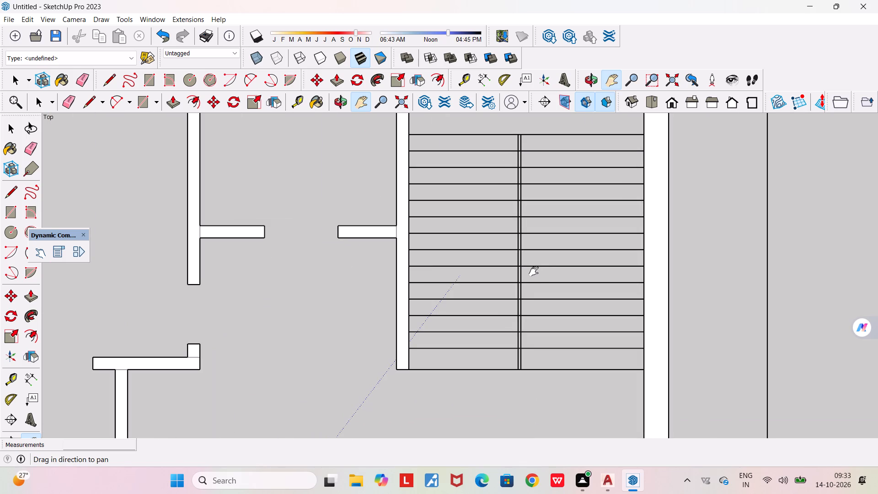
scroll(534, 271, down, 14)
scroll(473, 327, down, 3)
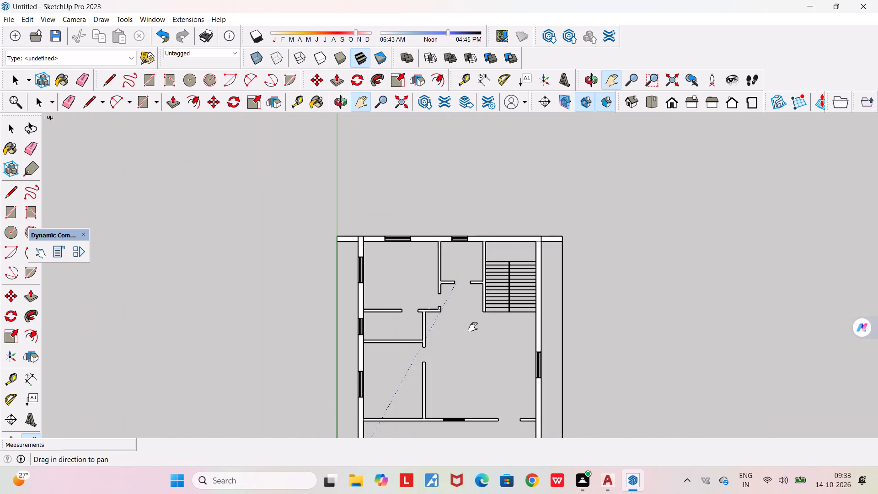
scroll(473, 327, down, 13)
scroll(521, 409, up, 6)
scroll(479, 393, up, 6)
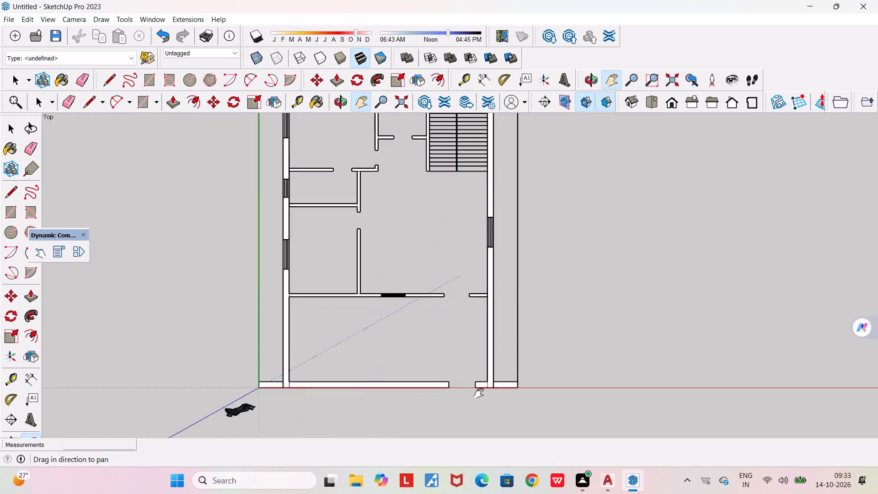
scroll(479, 393, up, 10)
scroll(479, 393, down, 1)
scroll(479, 393, up, 8)
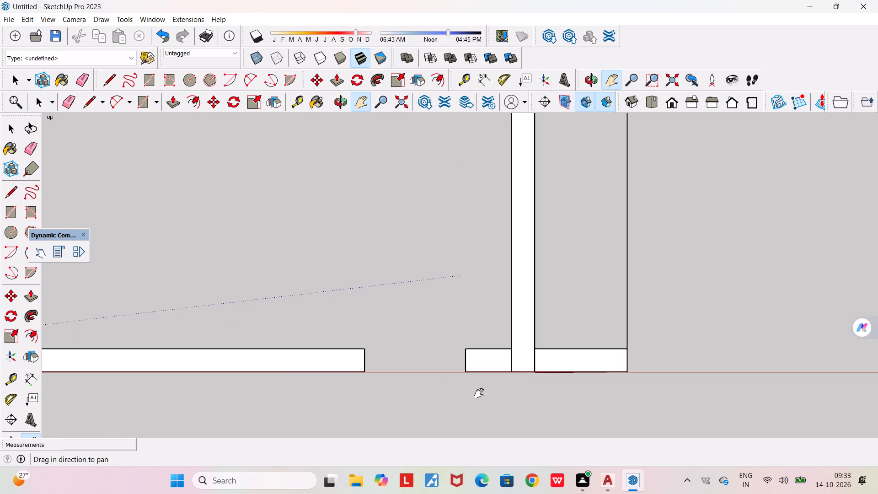
scroll(479, 393, up, 3)
scroll(479, 393, down, 20)
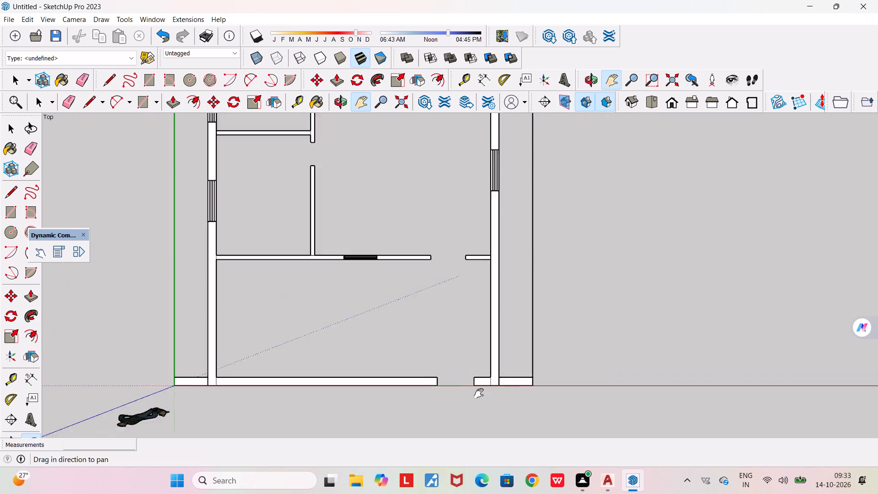
scroll(479, 393, down, 9)
scroll(355, 281, up, 2)
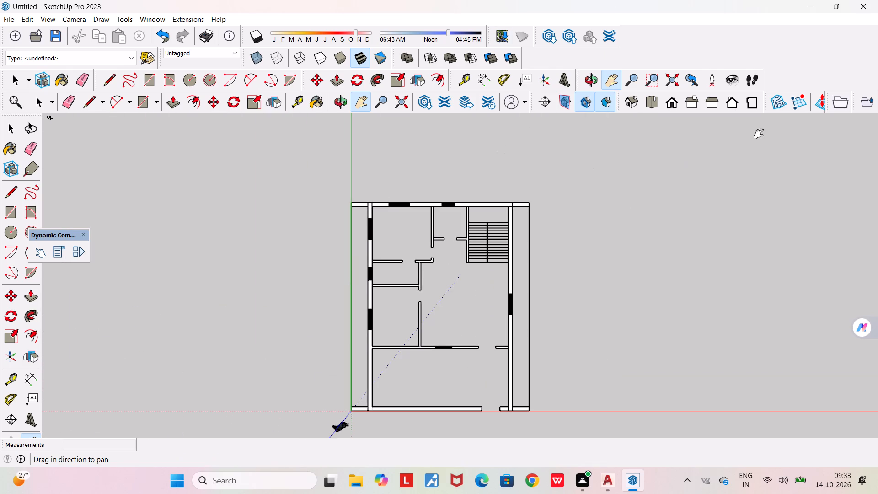
Examine the traced wall faces in isometric view, focusing on the front wall and its right corner.
click(632, 101)
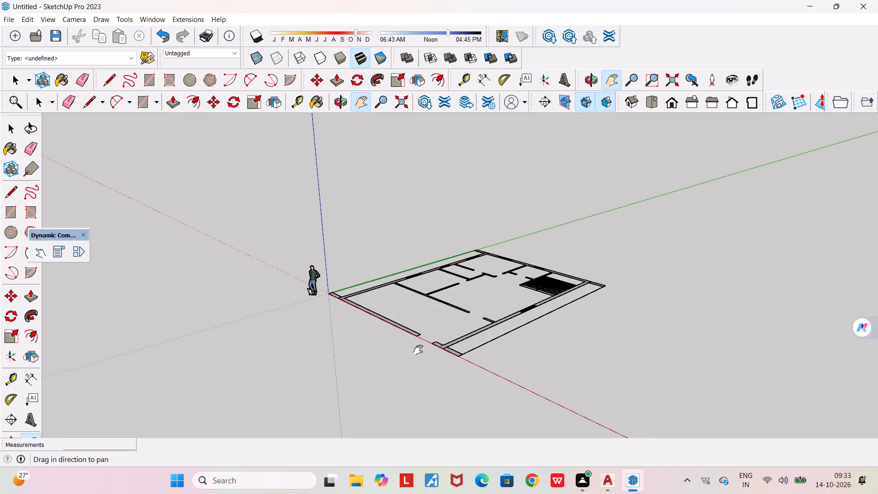
scroll(401, 349, up, 16)
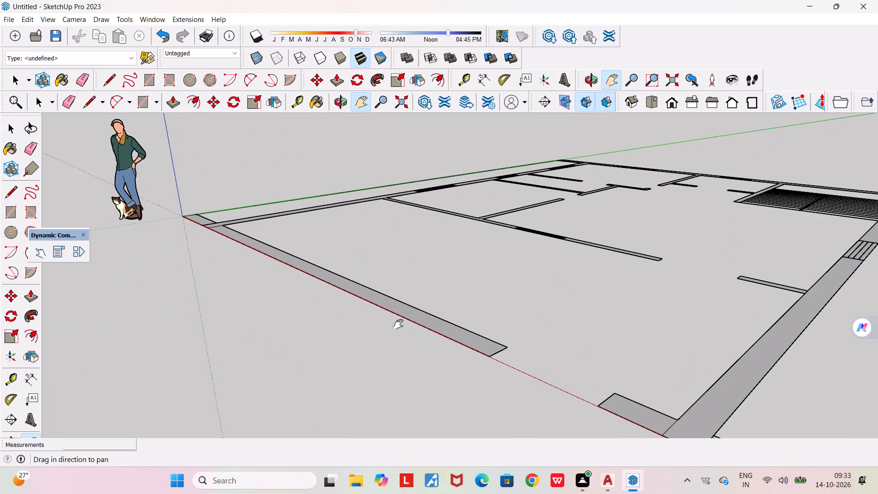
scroll(699, 409, up, 1)
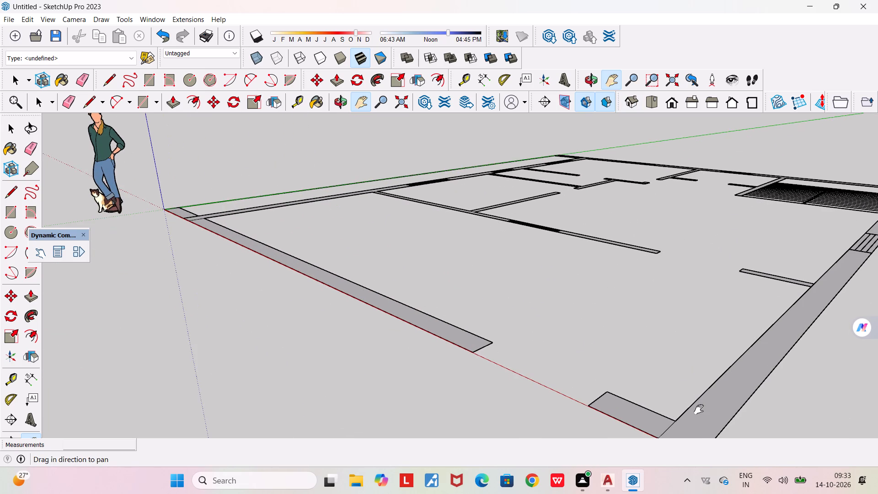
scroll(699, 409, down, 10)
scroll(691, 426, up, 3)
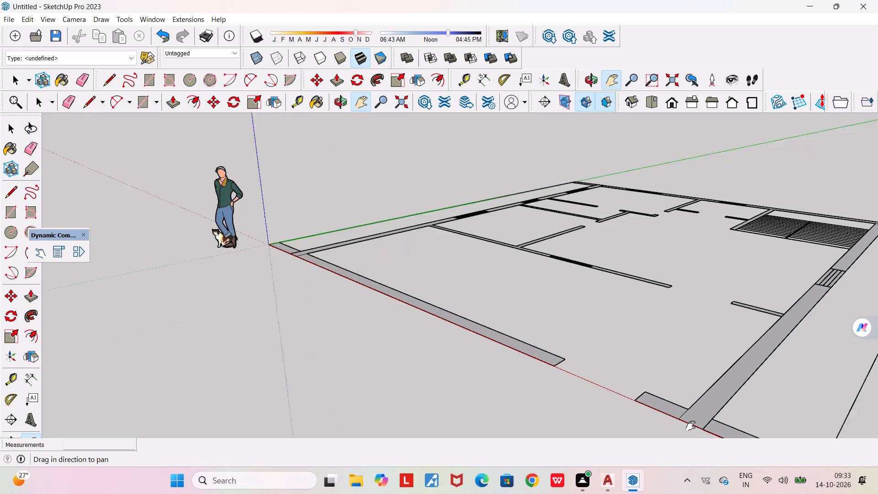
scroll(691, 426, up, 7)
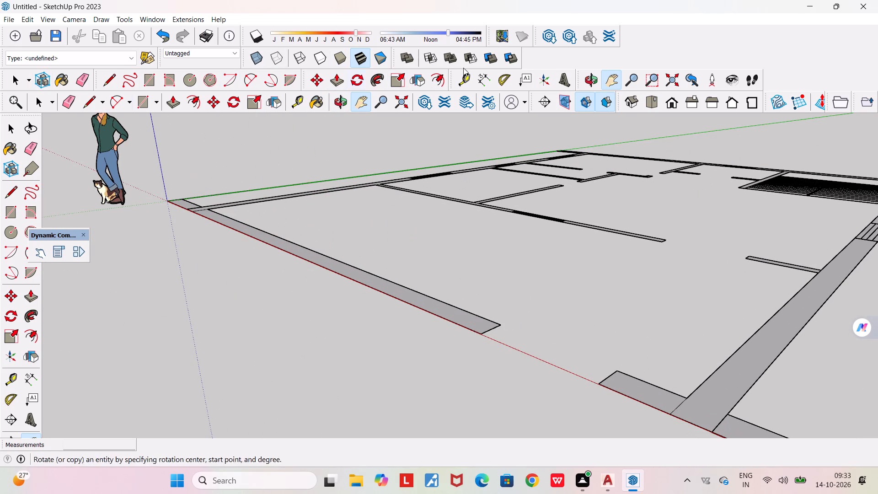
From top view, inspect closely how the two cross partitions of the left-side rooms meet the left outer wall's inner edge.
click(652, 105)
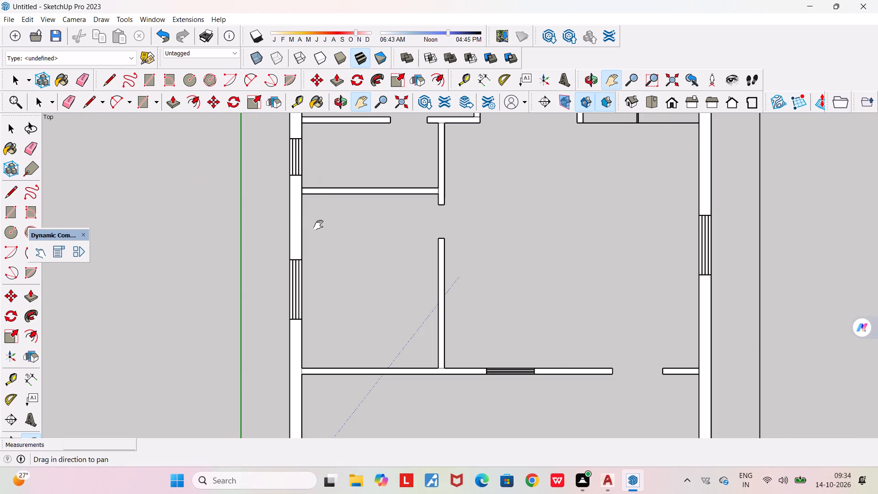
scroll(294, 183, up, 5)
scroll(322, 207, up, 5)
scroll(289, 183, up, 12)
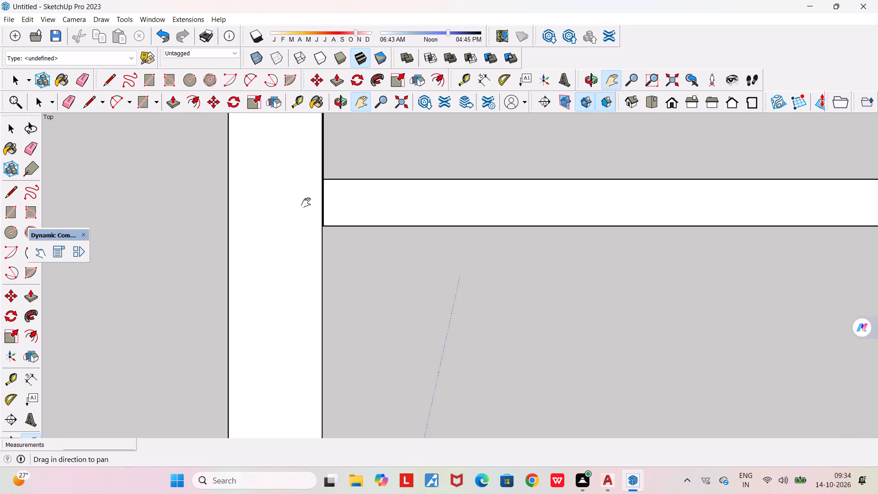
scroll(306, 203, up, 12)
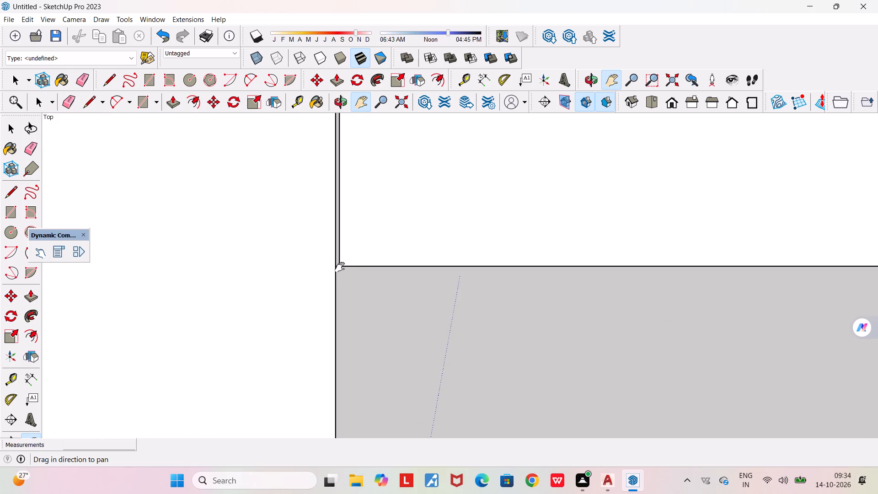
middle_drag(340, 267, 346, 318)
scroll(346, 318, down, 4)
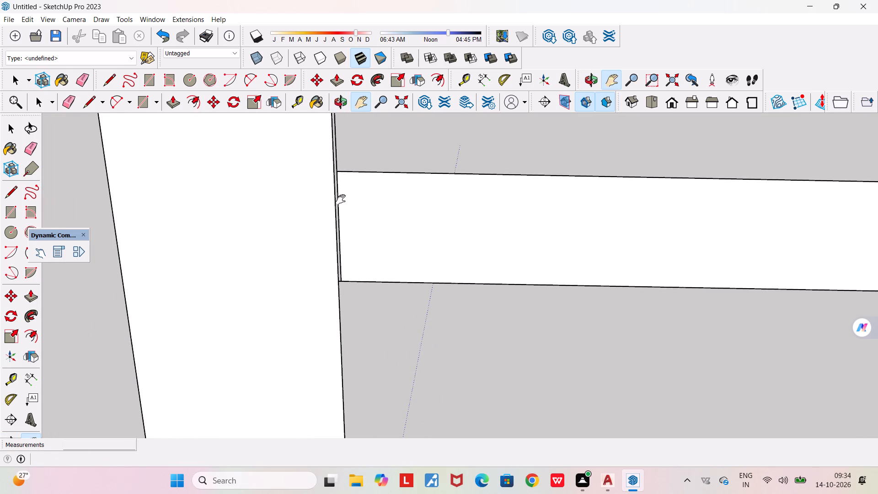
click(341, 199)
key(Escape)
key(Escape)
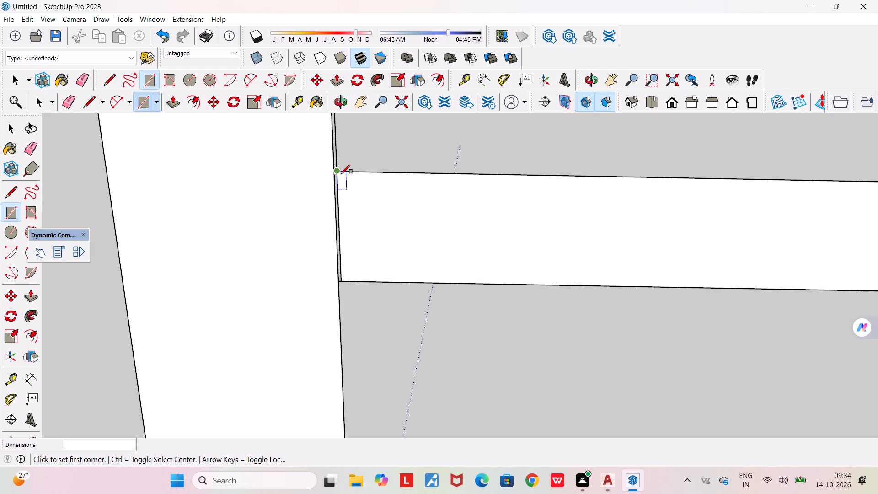
key(Escape)
key(Escape)
scroll(362, 287, down, 16)
scroll(362, 287, down, 9)
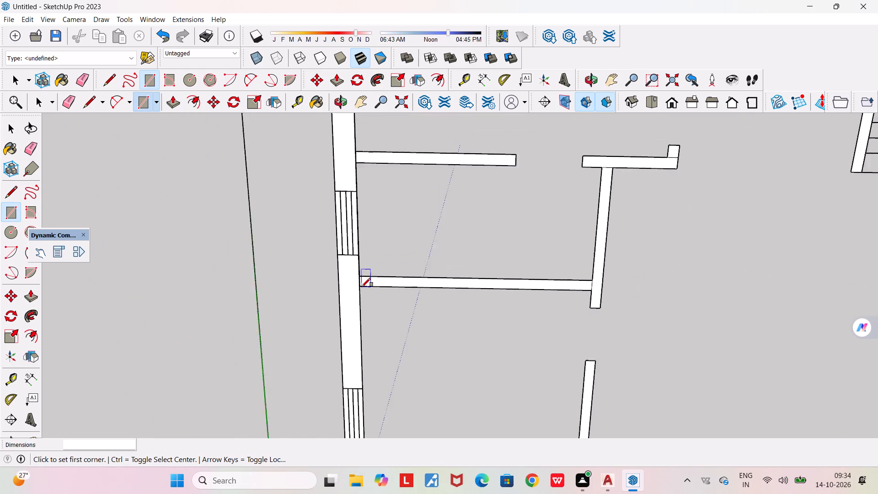
scroll(362, 287, down, 1)
scroll(363, 170, up, 17)
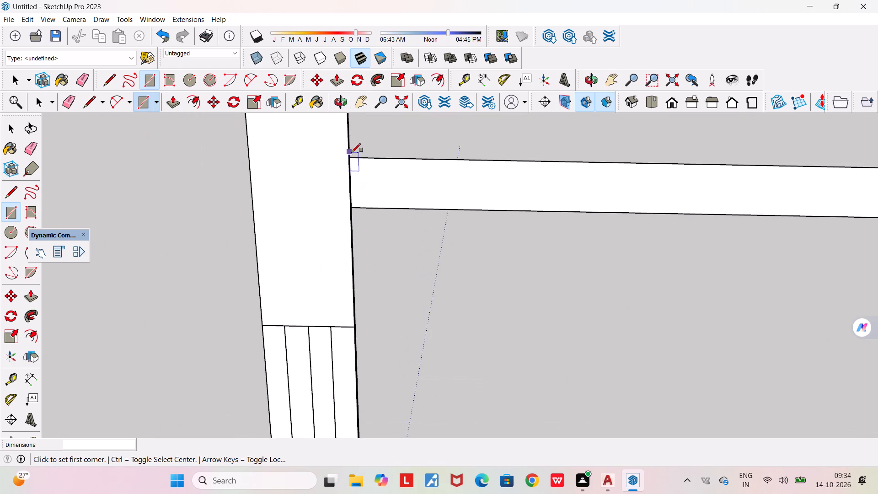
scroll(352, 152, up, 20)
scroll(352, 152, up, 1)
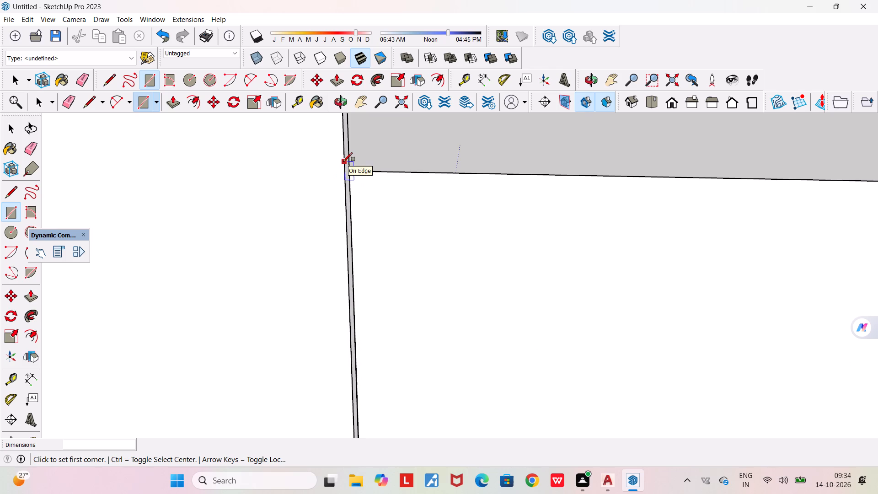
key(Escape)
key(Escape)
key(Escape)
key(Escape)
Delete the traced face of the left outer wall, which stops short of the cross partitions' ends.
key(space)
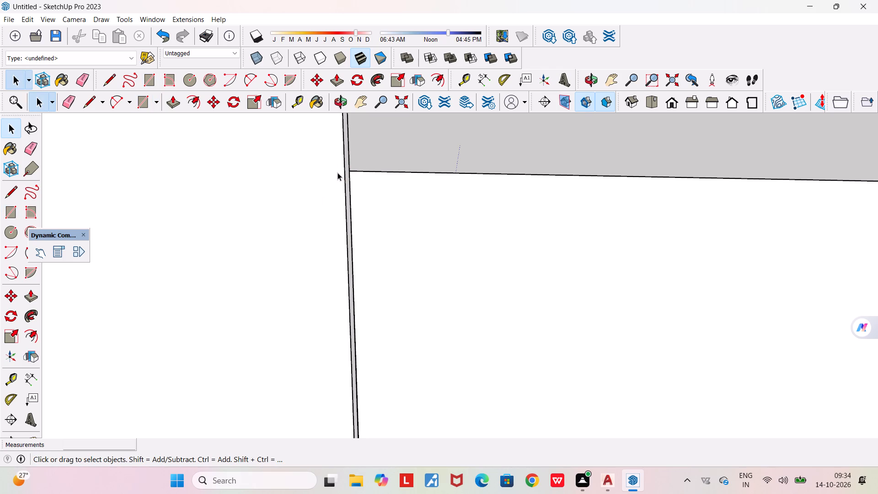
click(341, 173)
scroll(341, 175, down, 20)
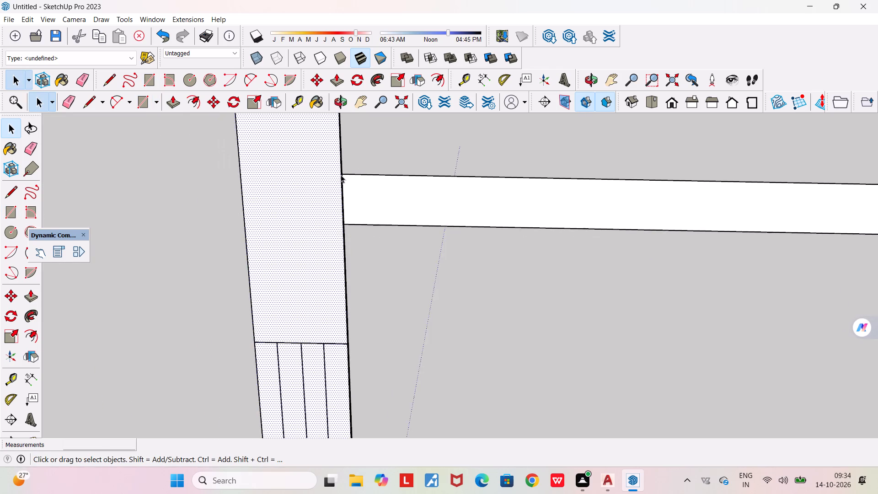
scroll(341, 175, down, 19)
key(Delete)
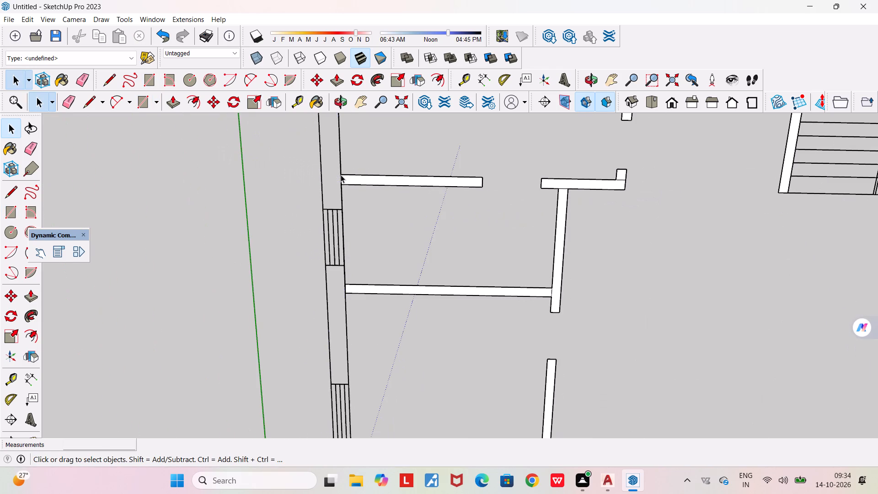
Examine the back-left corner of the plan, where the left outer wall meets the back wall.
scroll(341, 175, down, 4)
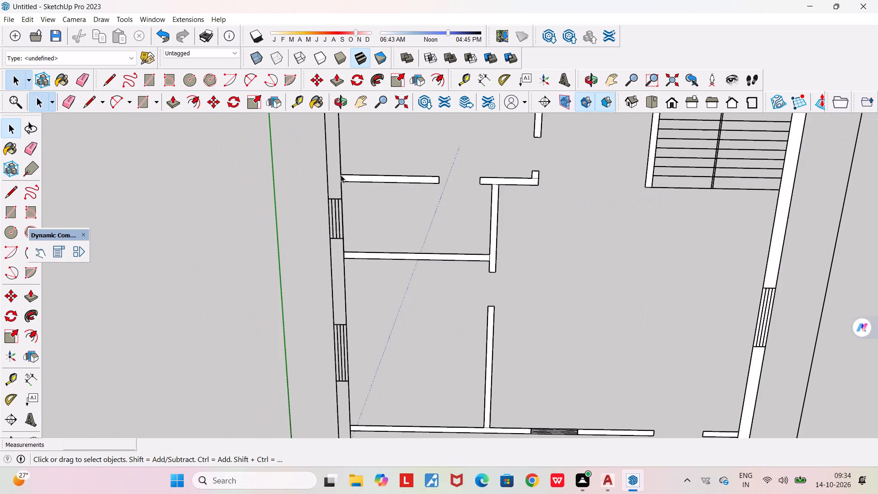
scroll(341, 175, down, 15)
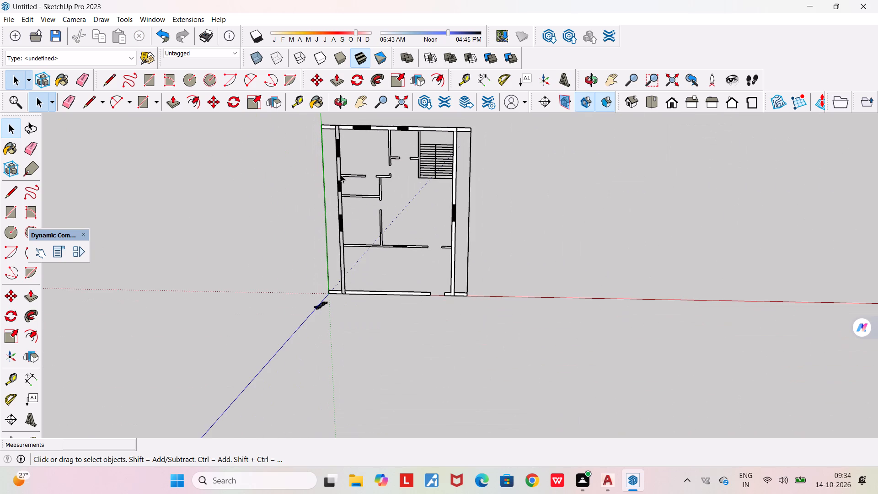
scroll(338, 123, up, 14)
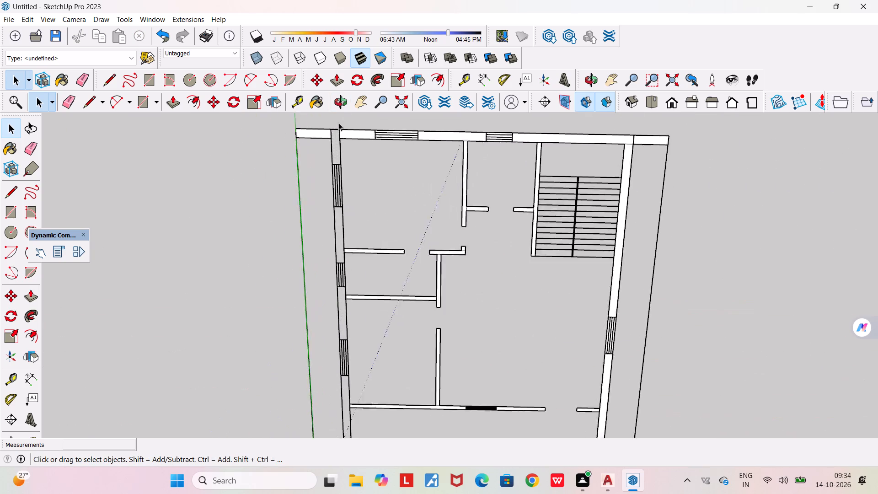
scroll(338, 123, up, 16)
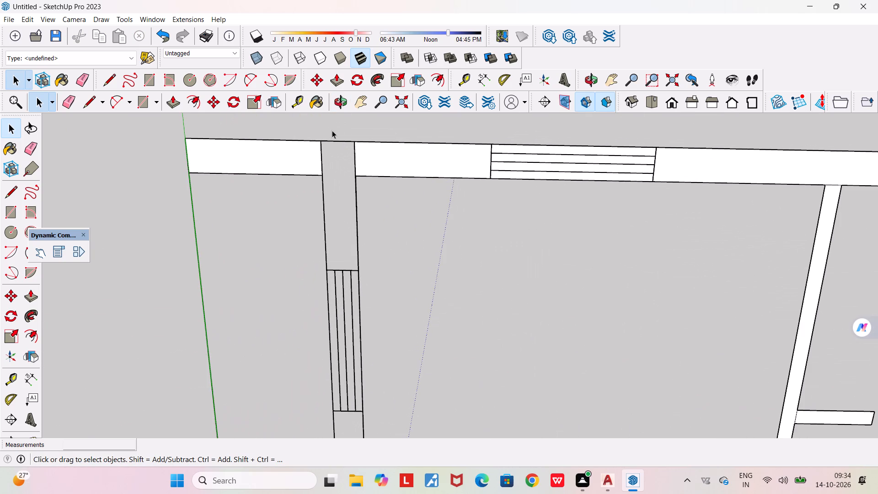
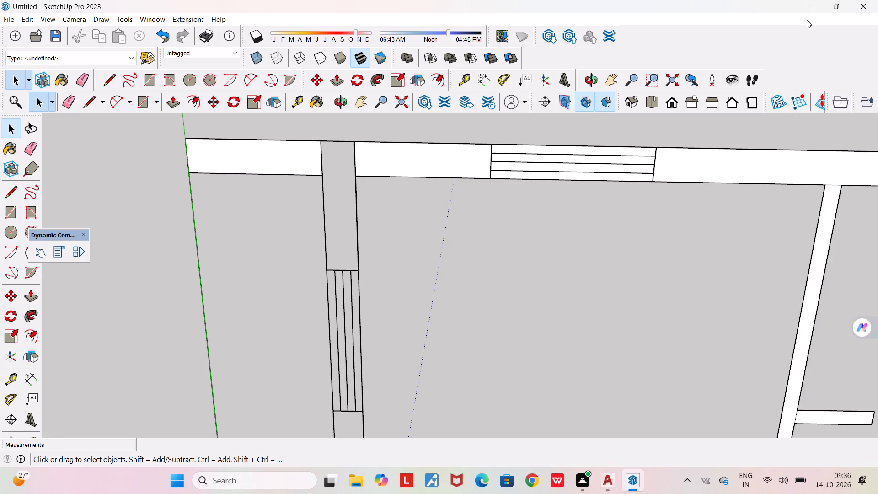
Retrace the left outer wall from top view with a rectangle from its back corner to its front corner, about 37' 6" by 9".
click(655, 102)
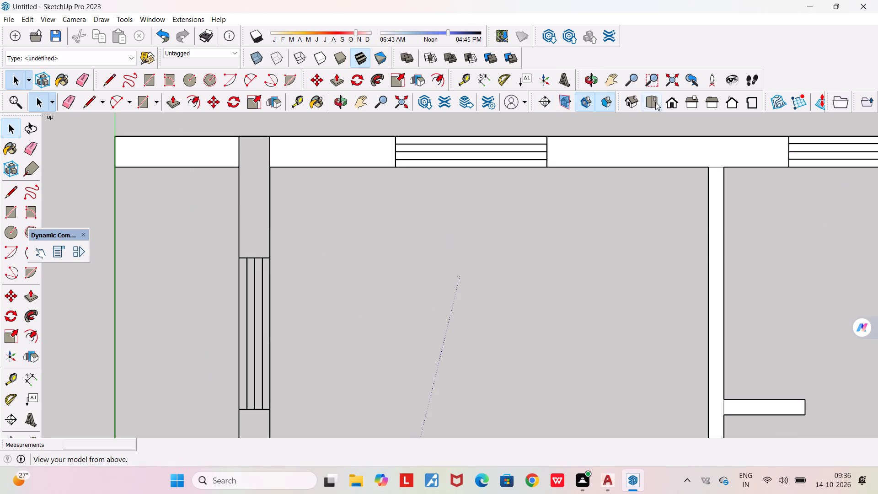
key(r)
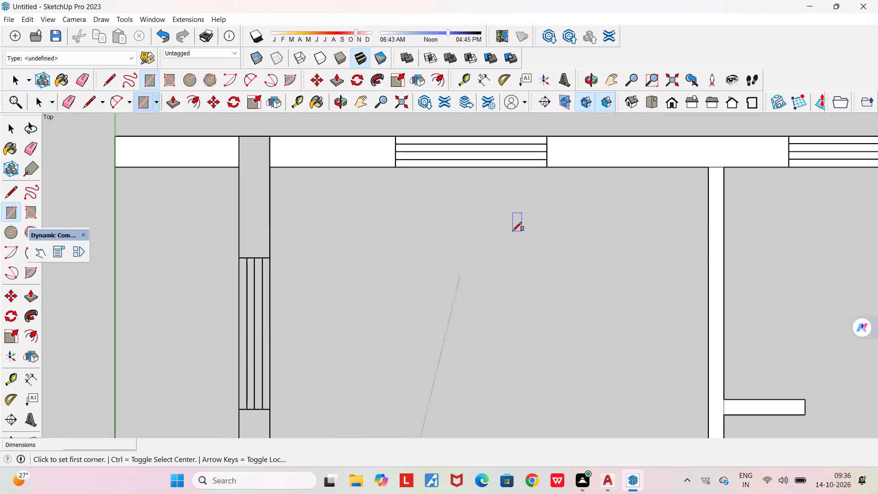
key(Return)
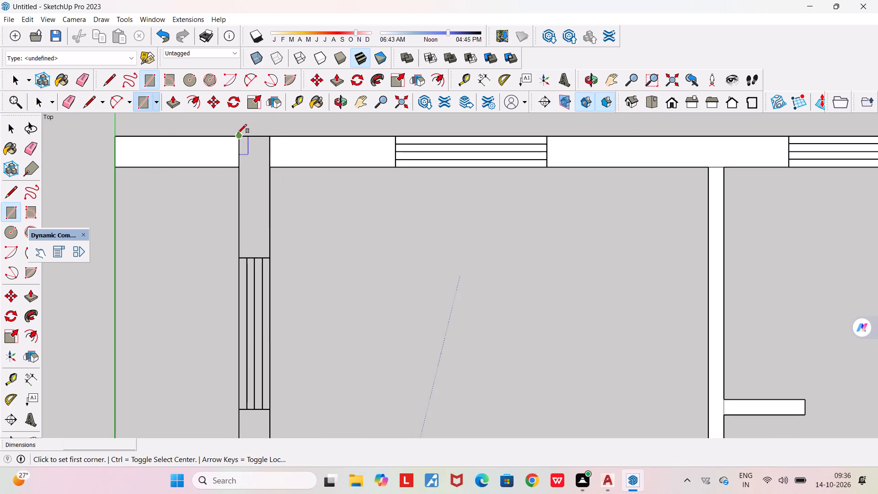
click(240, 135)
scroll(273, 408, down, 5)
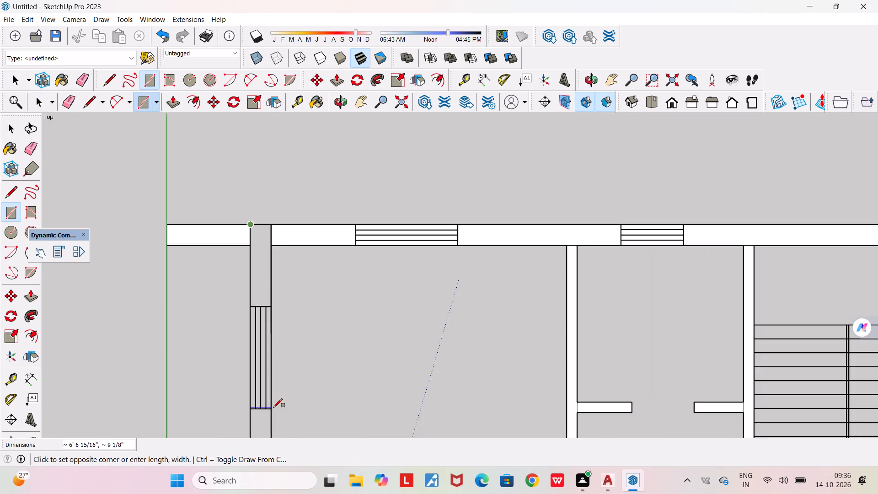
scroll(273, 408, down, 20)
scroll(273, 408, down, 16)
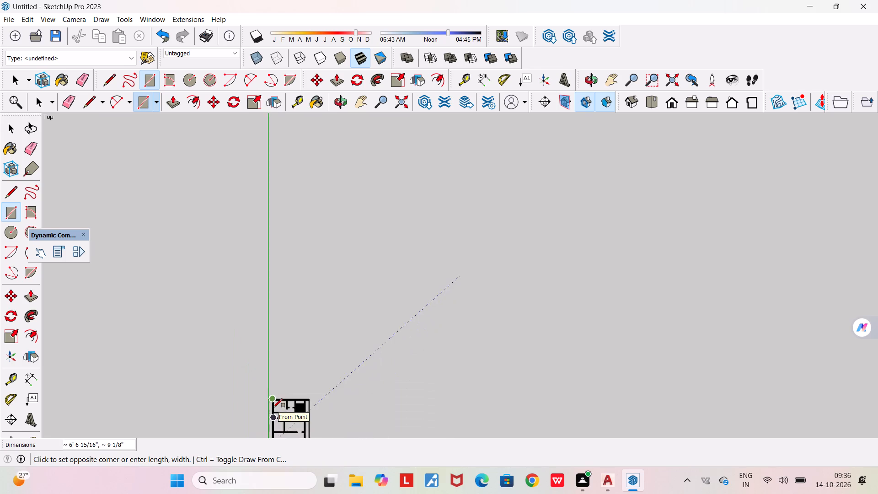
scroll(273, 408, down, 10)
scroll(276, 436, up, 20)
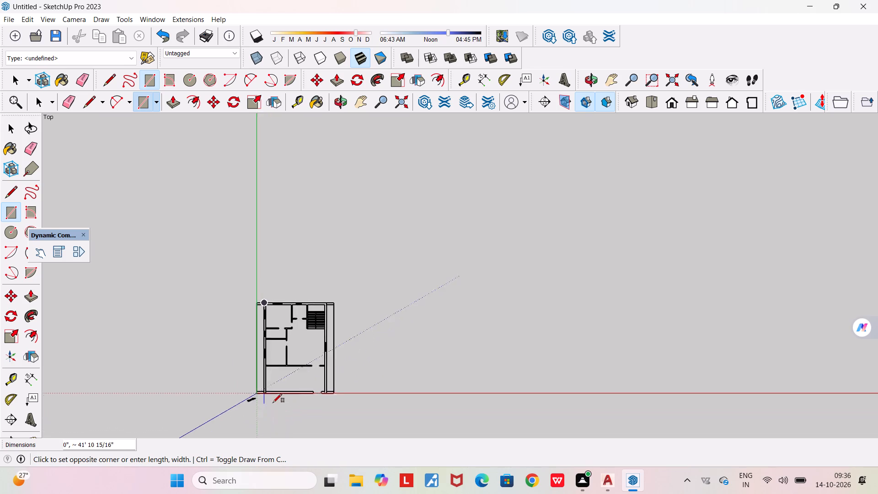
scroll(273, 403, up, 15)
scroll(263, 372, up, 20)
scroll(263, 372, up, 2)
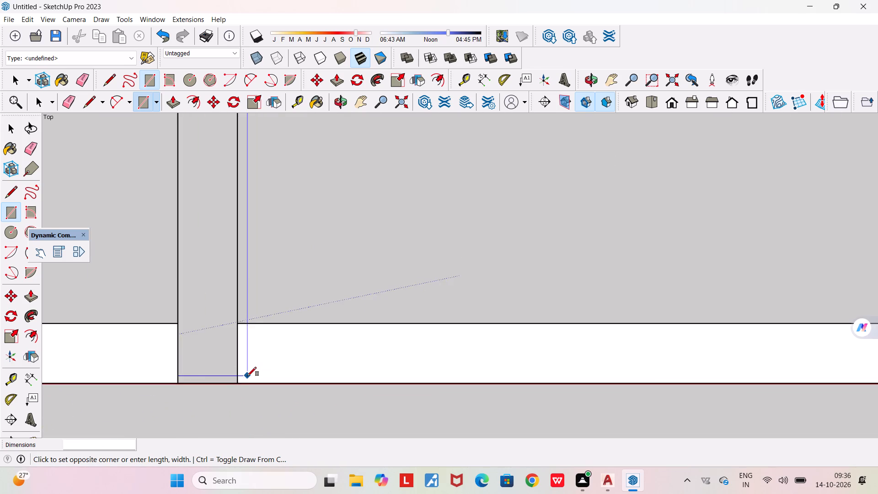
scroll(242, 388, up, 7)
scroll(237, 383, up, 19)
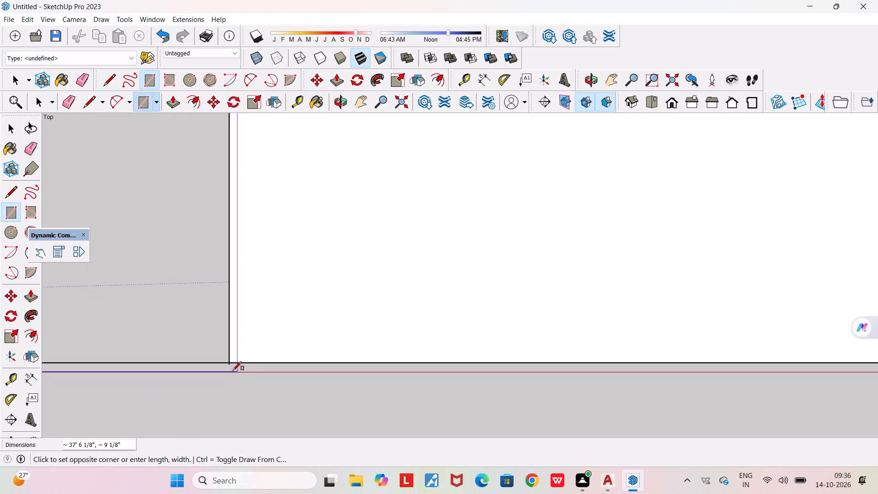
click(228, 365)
Inspect the left outer wall's inner edge from the front cross partition to the back wall, checking the junctions for gaps and doubled lines.
scroll(260, 367, down, 17)
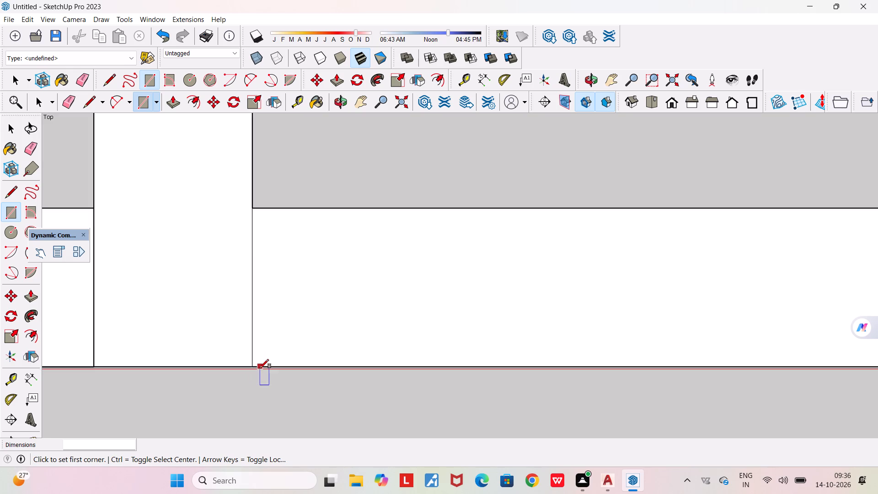
scroll(260, 368, down, 15)
scroll(260, 368, down, 20)
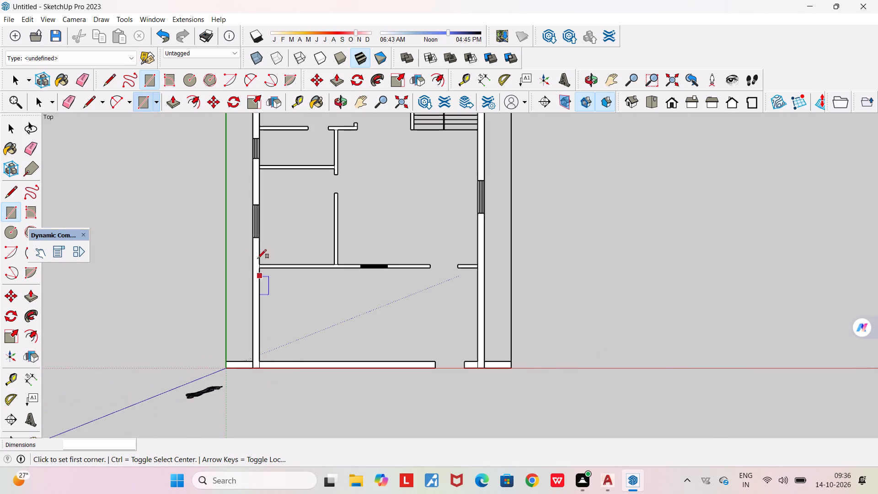
scroll(242, 271, up, 20)
scroll(242, 271, up, 7)
scroll(264, 250, down, 9)
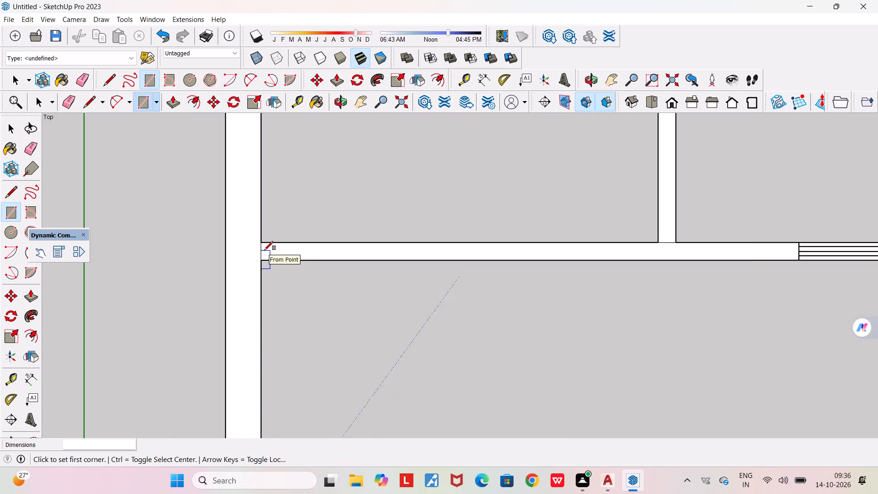
scroll(264, 250, down, 20)
scroll(264, 250, down, 2)
scroll(252, 185, up, 19)
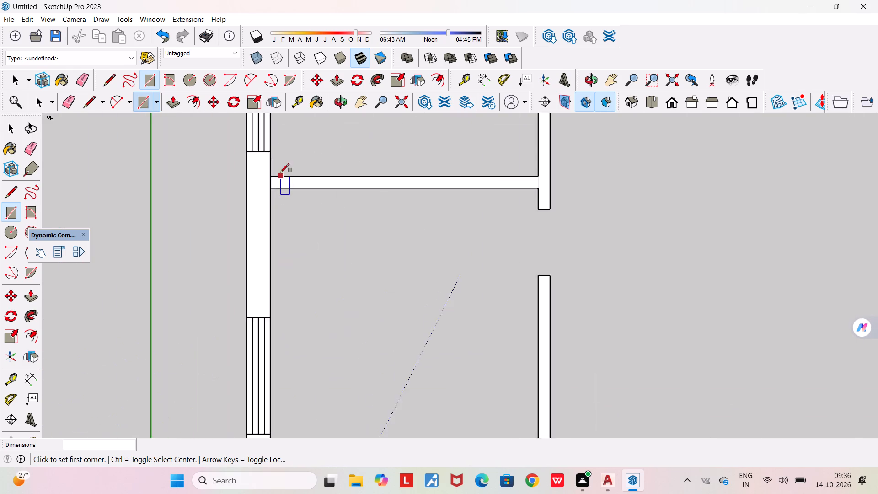
scroll(280, 172, up, 20)
scroll(280, 172, up, 11)
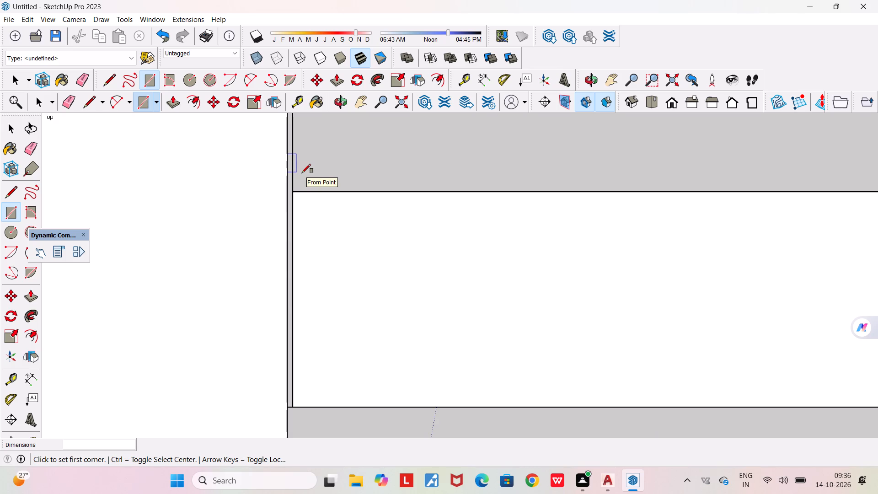
scroll(300, 180, down, 7)
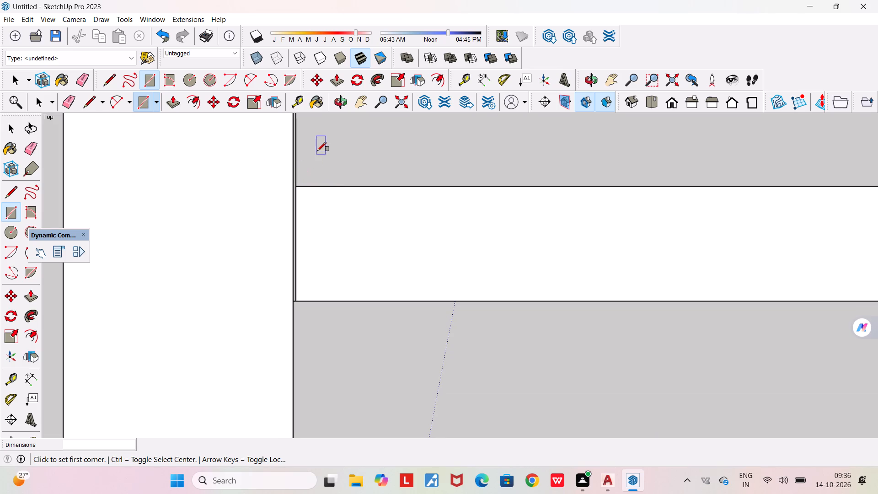
key(h)
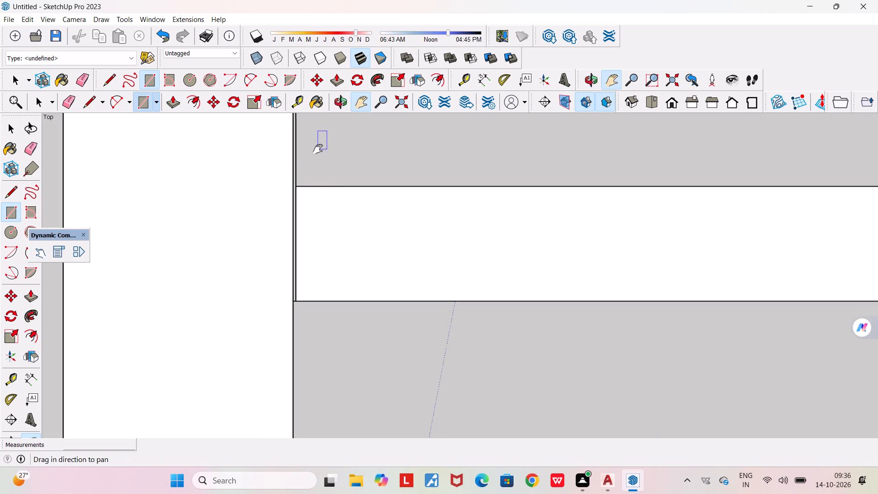
key(Return)
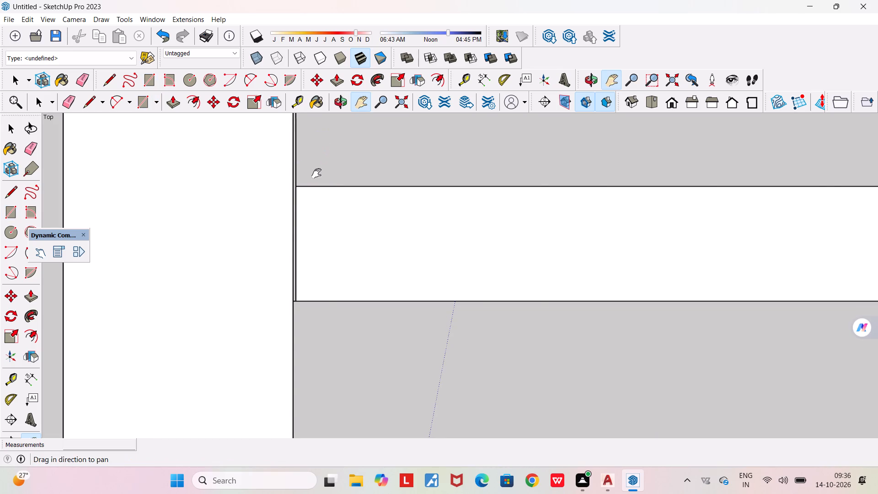
middle_drag(316, 173, 319, 225)
scroll(319, 225, down, 2)
drag(304, 149, 343, 347)
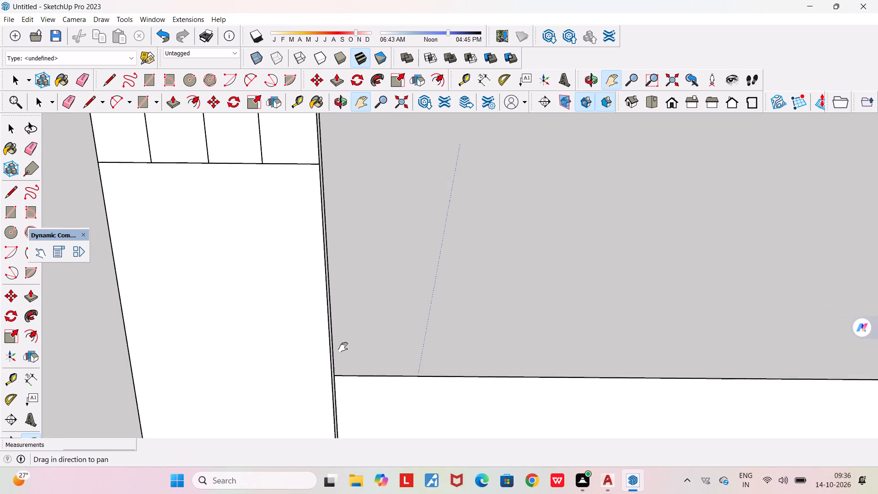
drag(343, 347, 343, 354)
drag(348, 226, 351, 403)
drag(358, 197, 369, 417)
drag(361, 226, 380, 427)
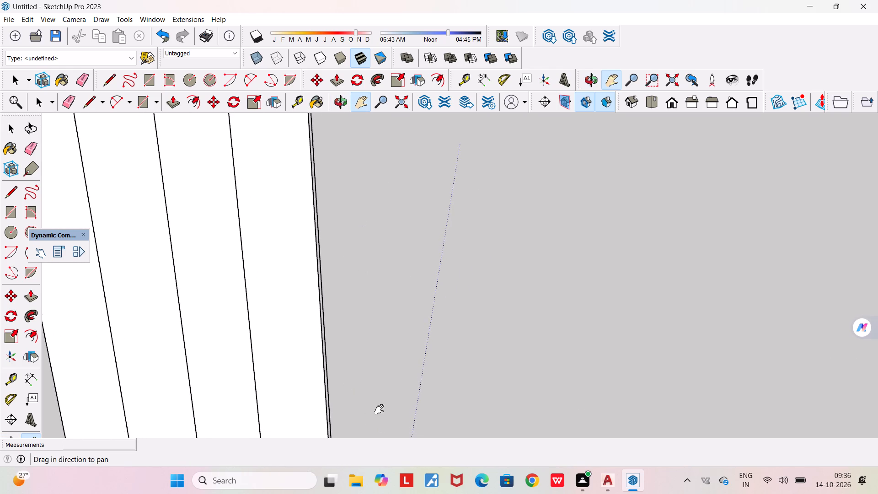
drag(379, 243, 383, 436)
scroll(375, 254, down, 14)
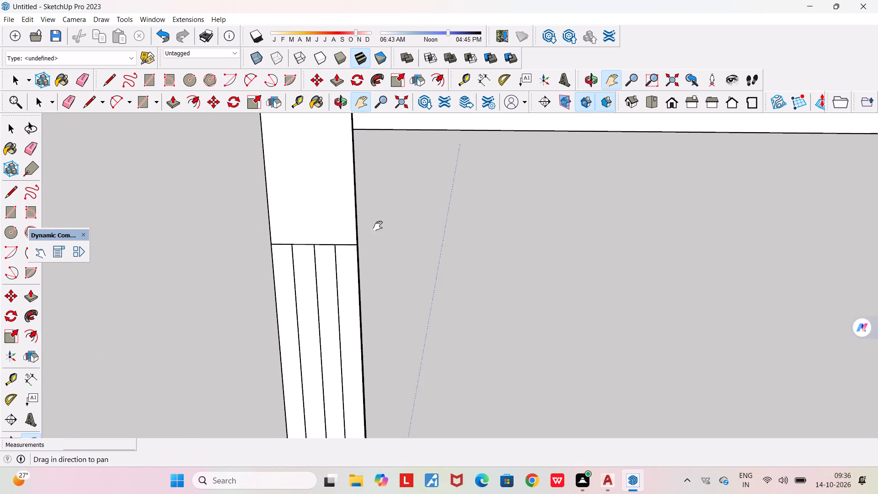
drag(390, 213, 383, 394)
drag(367, 162, 369, 402)
scroll(385, 227, down, 20)
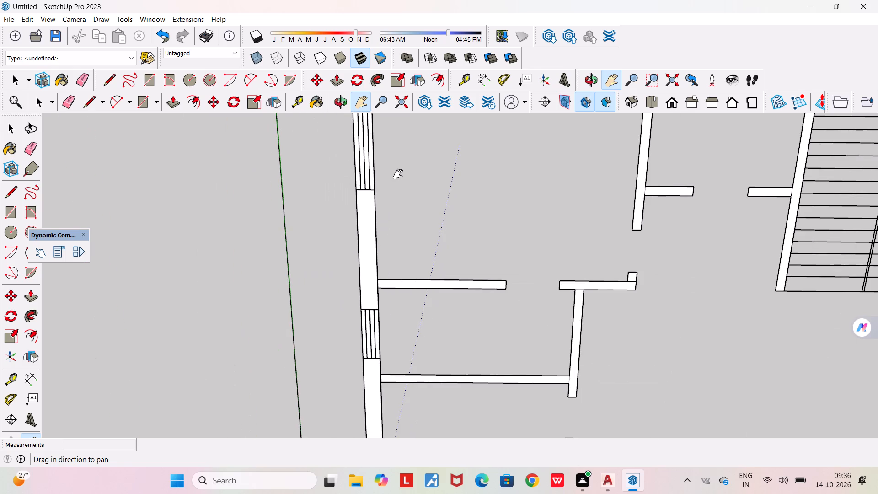
drag(398, 174, 400, 336)
scroll(384, 204, up, 20)
scroll(384, 204, up, 13)
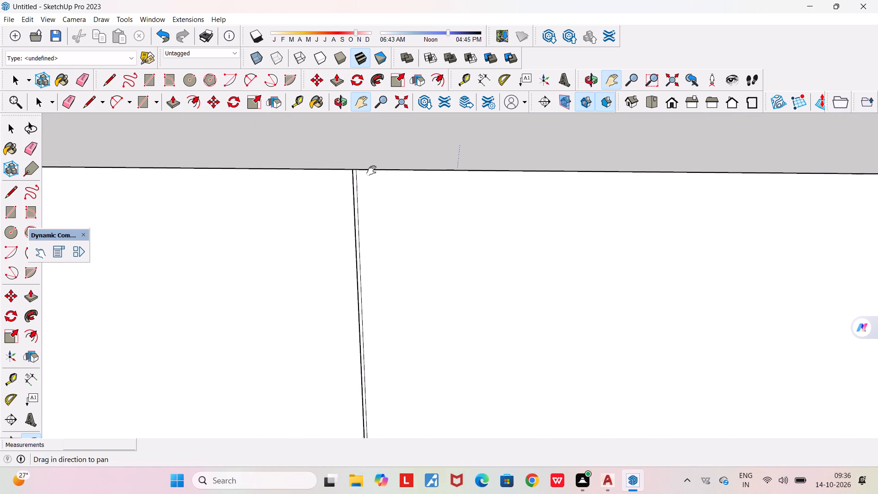
scroll(354, 188, up, 2)
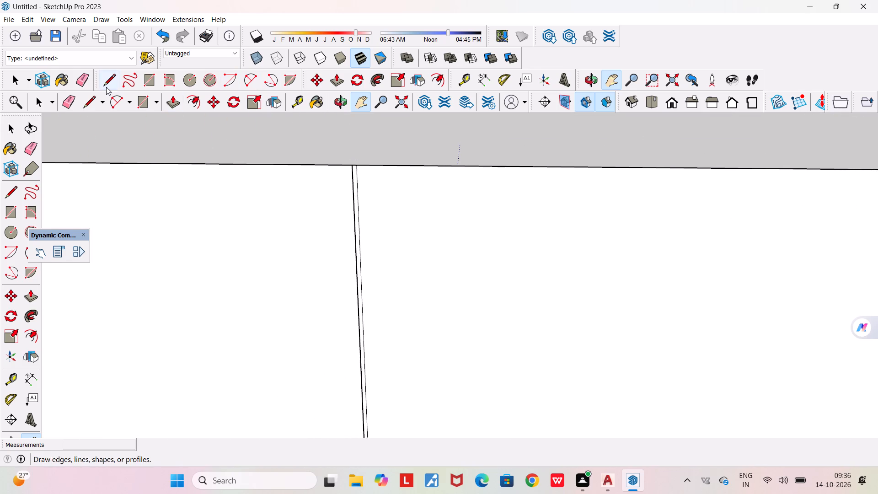
Erase the doubled edges along the left outer wall's inner side, both within and just in front of the back wall.
click(87, 78)
click(359, 207)
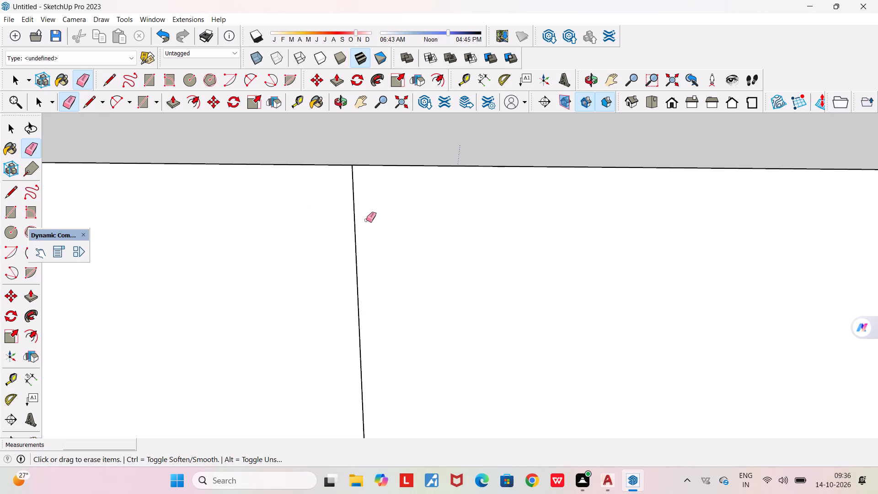
scroll(366, 220, down, 20)
scroll(366, 220, down, 4)
scroll(368, 256, up, 10)
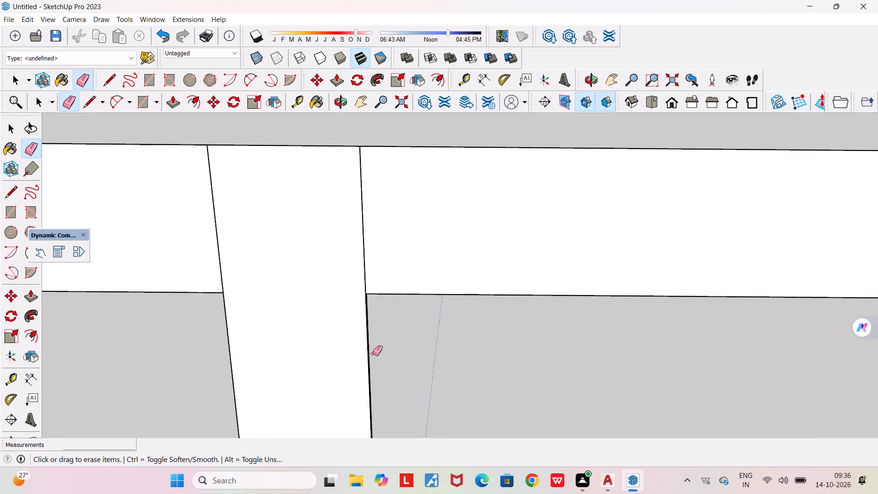
scroll(373, 354, up, 4)
scroll(370, 246, up, 13)
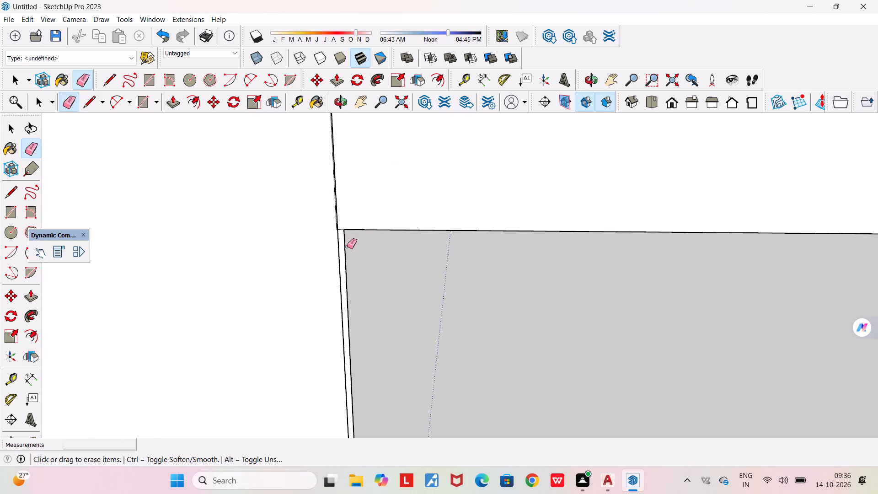
click(345, 245)
scroll(348, 246, down, 2)
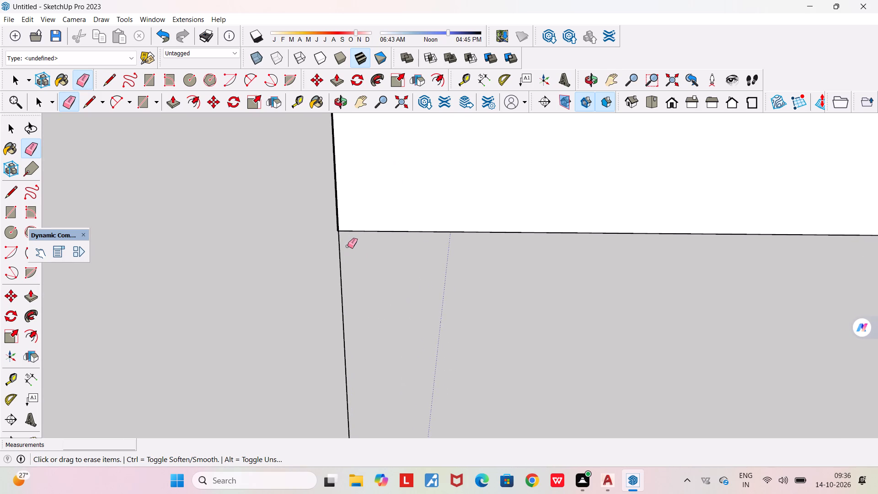
scroll(348, 246, down, 18)
scroll(348, 246, up, 3)
scroll(348, 246, down, 10)
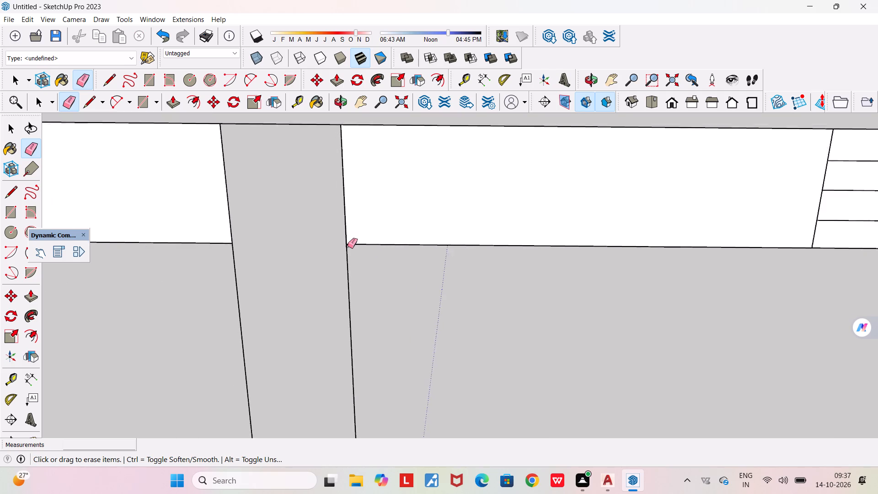
scroll(348, 246, down, 2)
middle_drag(359, 342, 352, 337)
scroll(352, 337, down, 10)
key(Escape)
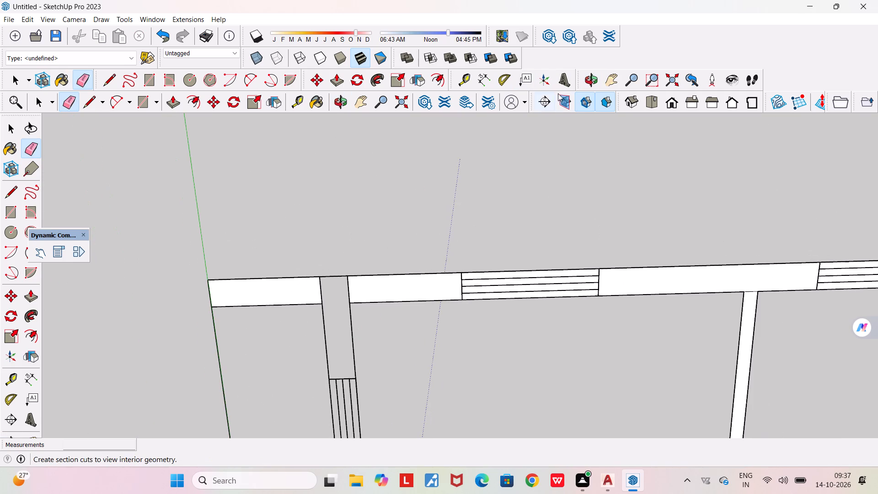
From top view, delete the back wall's traced face between the left outer wall and the first back window.
key(space)
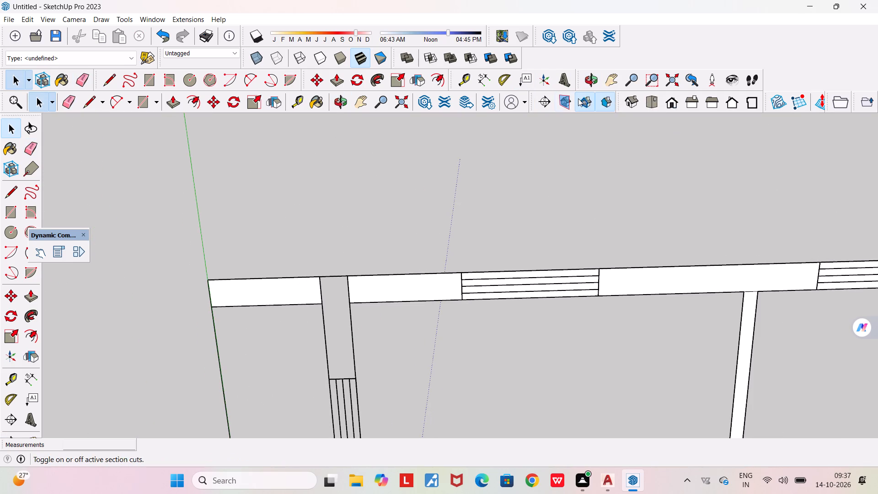
click(652, 101)
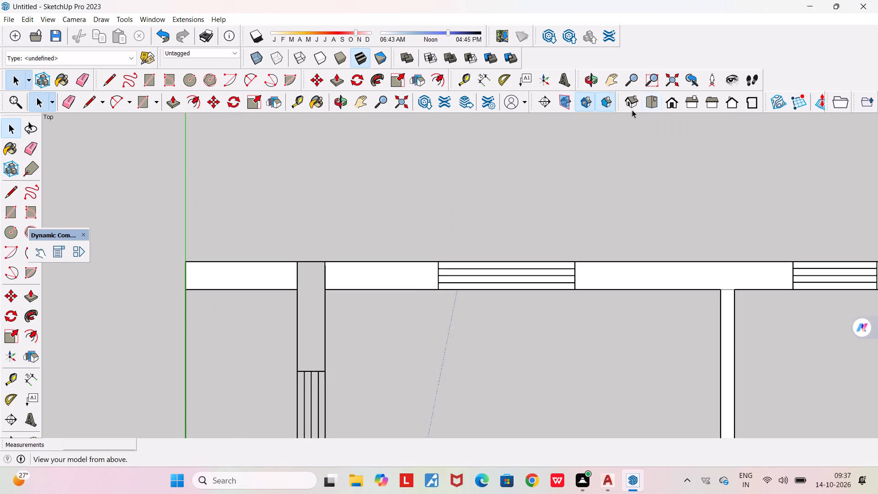
scroll(337, 300, up, 18)
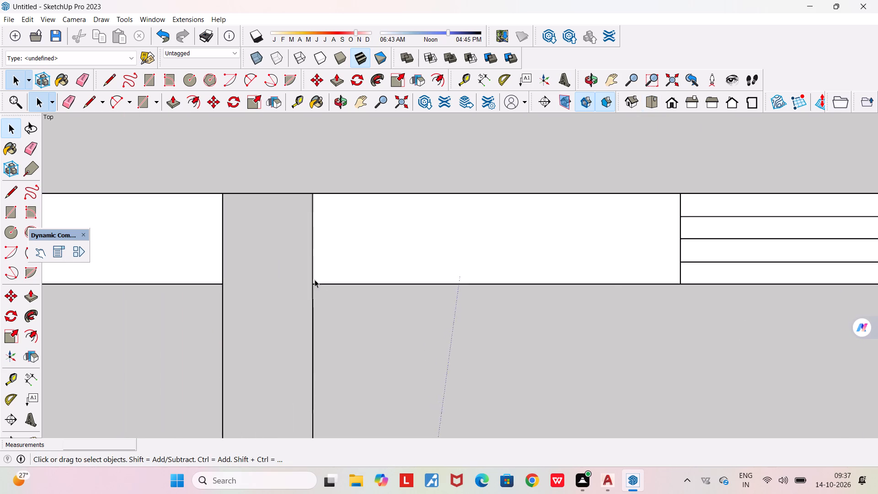
scroll(315, 279, up, 18)
scroll(311, 275, up, 9)
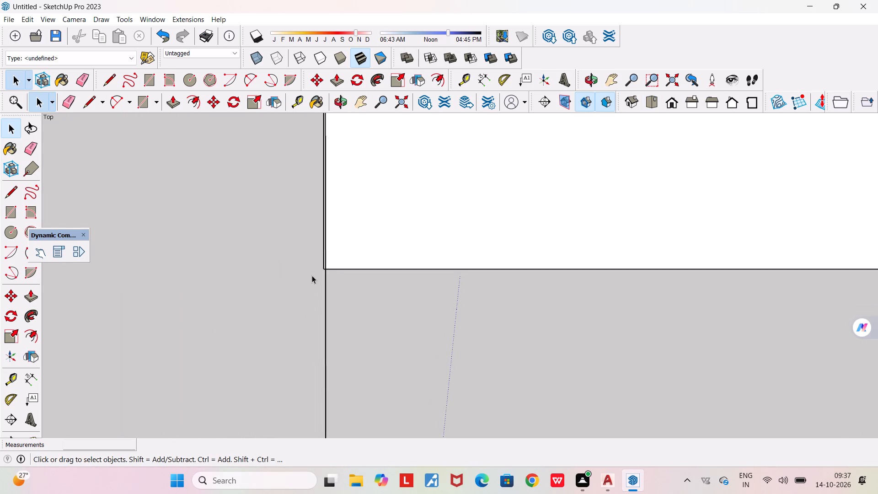
scroll(319, 270, up, 7)
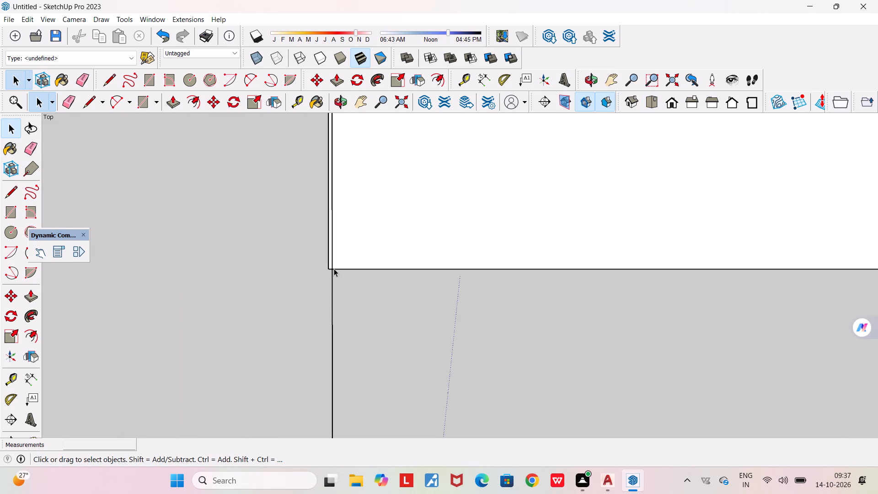
click(340, 233)
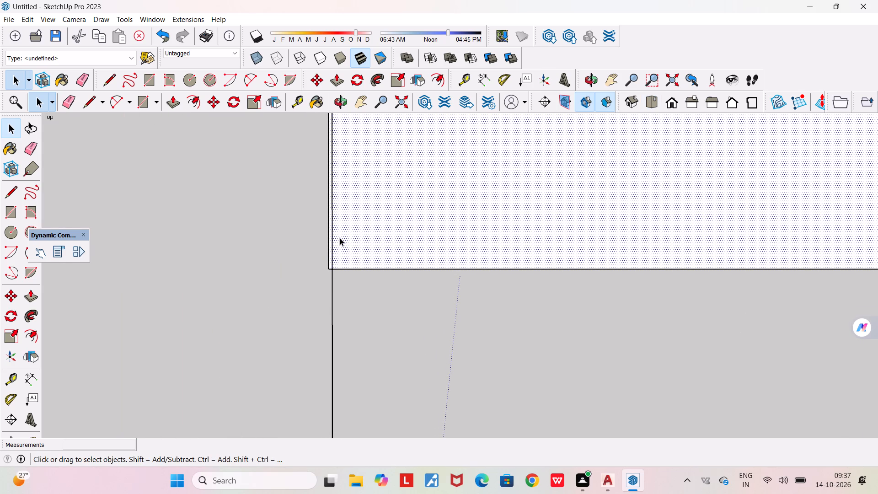
key(Delete)
scroll(338, 238, down, 5)
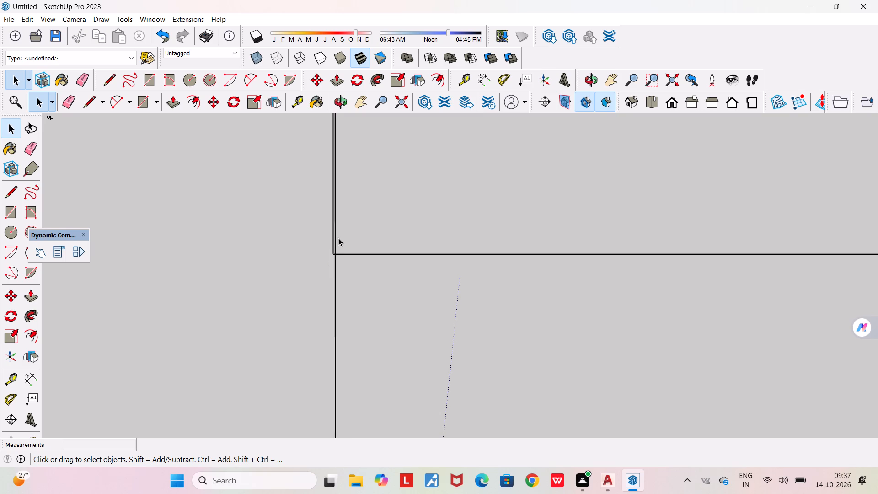
Examine the junction where the left outer wall's inner edge meets the back wall's inner edge, checking for doubled lines.
scroll(338, 238, down, 14)
scroll(338, 238, up, 16)
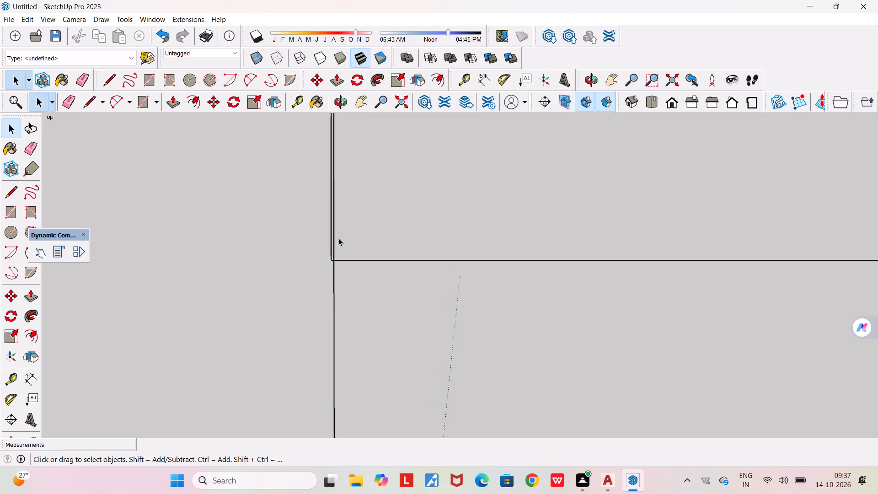
scroll(338, 238, up, 7)
scroll(338, 238, down, 3)
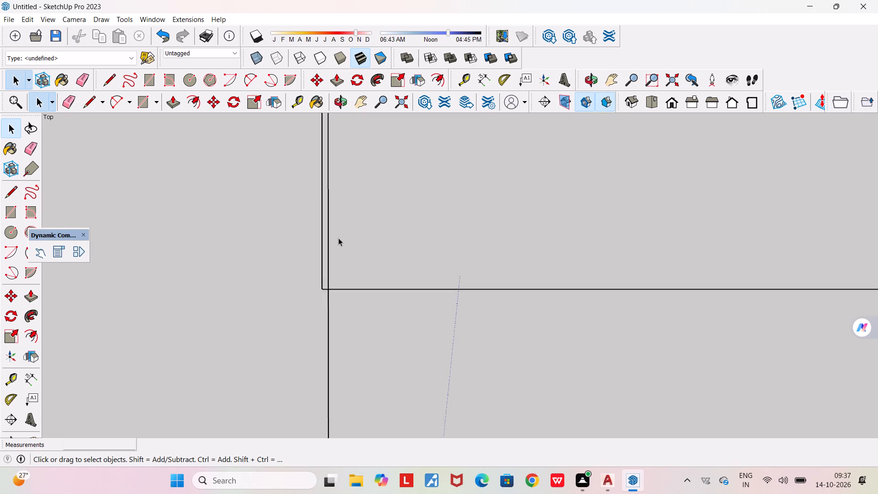
scroll(338, 238, down, 20)
scroll(338, 238, down, 18)
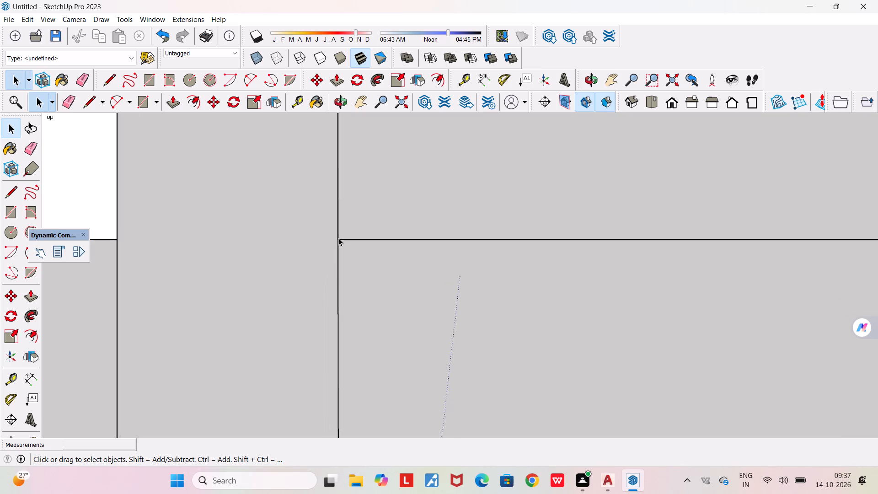
scroll(338, 238, down, 9)
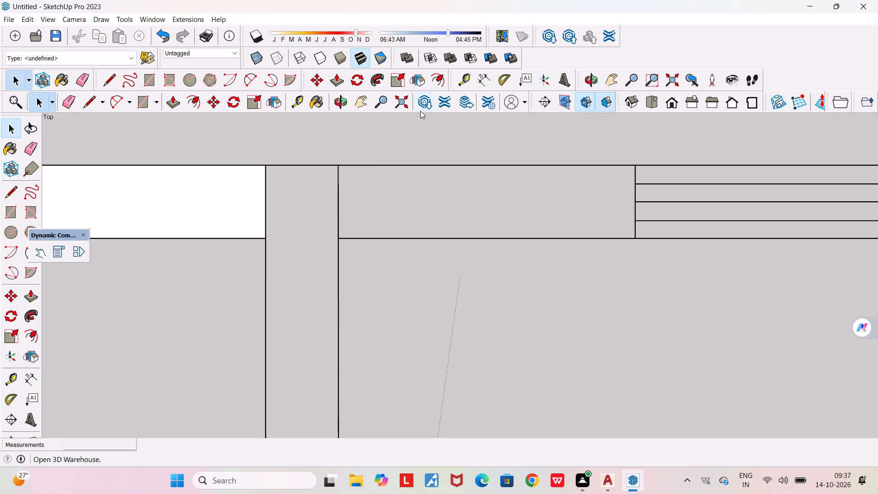
scroll(624, 115, down, 7)
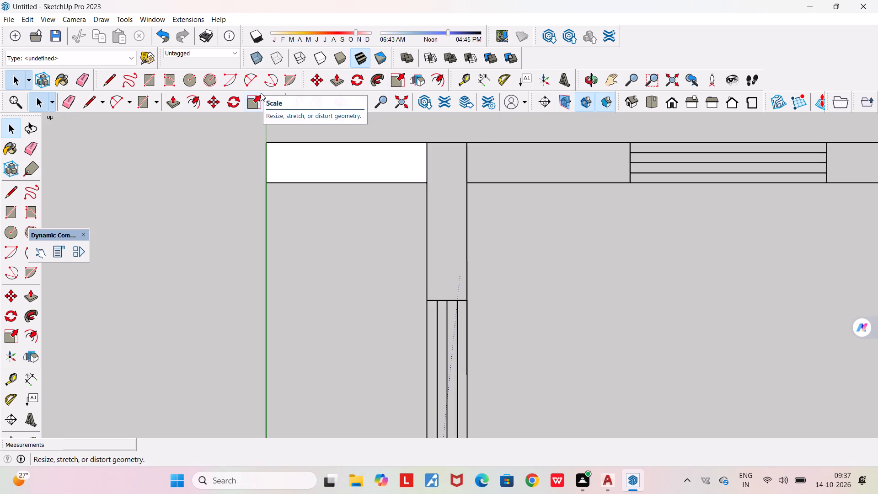
Retrace the left outer wall with a rectangle from its back outer corner to its front inner corner, about 37' 6" by 9".
key(r)
key(Return)
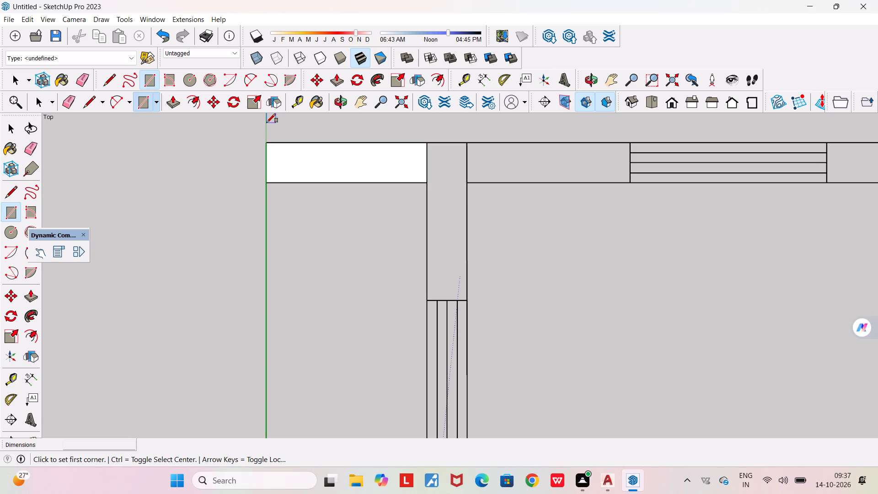
click(427, 141)
scroll(472, 381, down, 20)
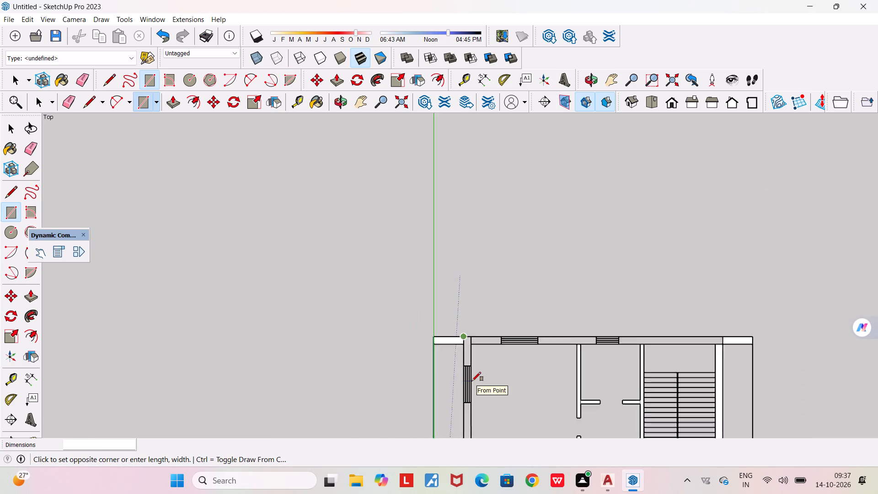
scroll(472, 381, down, 20)
scroll(472, 381, down, 9)
scroll(475, 421, up, 6)
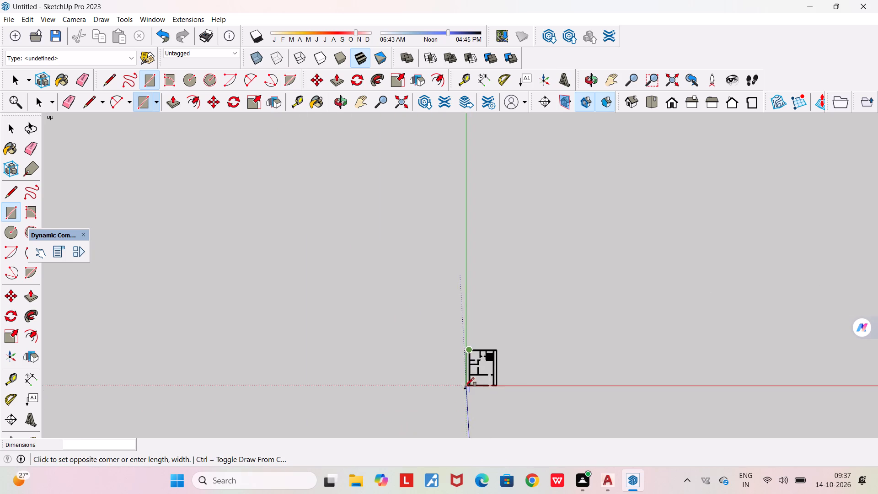
scroll(465, 387, up, 7)
scroll(485, 413, up, 20)
scroll(485, 413, up, 9)
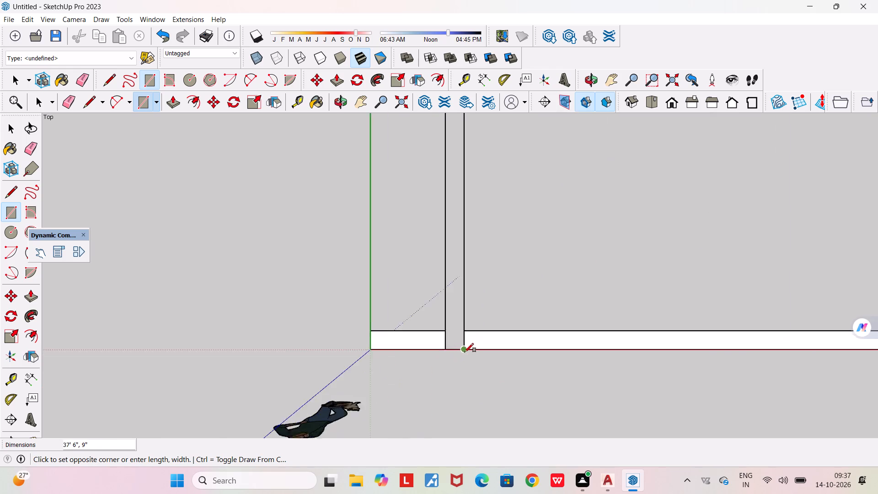
scroll(465, 352, up, 20)
scroll(465, 352, up, 15)
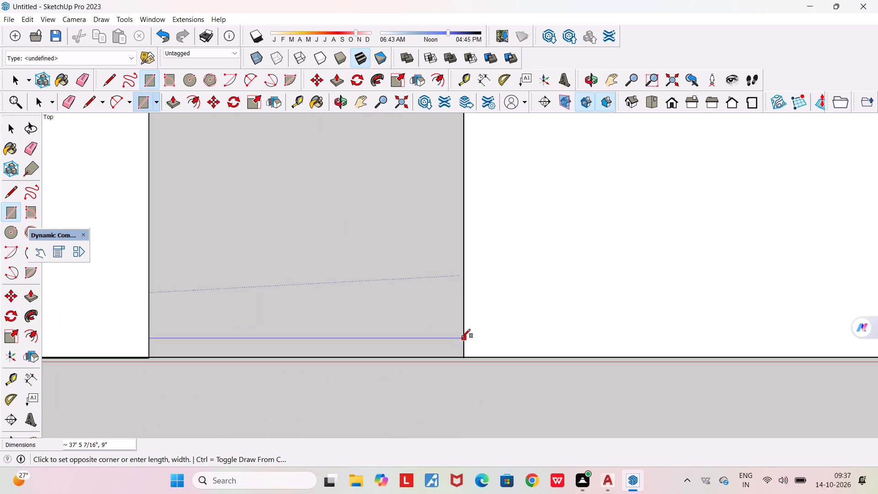
scroll(461, 338, up, 5)
click(466, 370)
Check the traced wall faces from the front corner to the back wall, looking closely at the left back corner.
scroll(466, 362, down, 7)
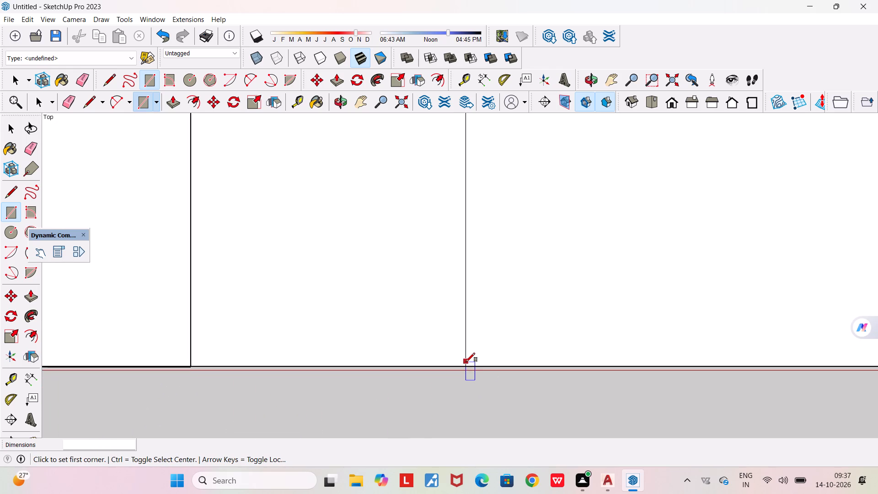
scroll(466, 362, down, 20)
scroll(466, 362, down, 20)
scroll(466, 362, down, 1)
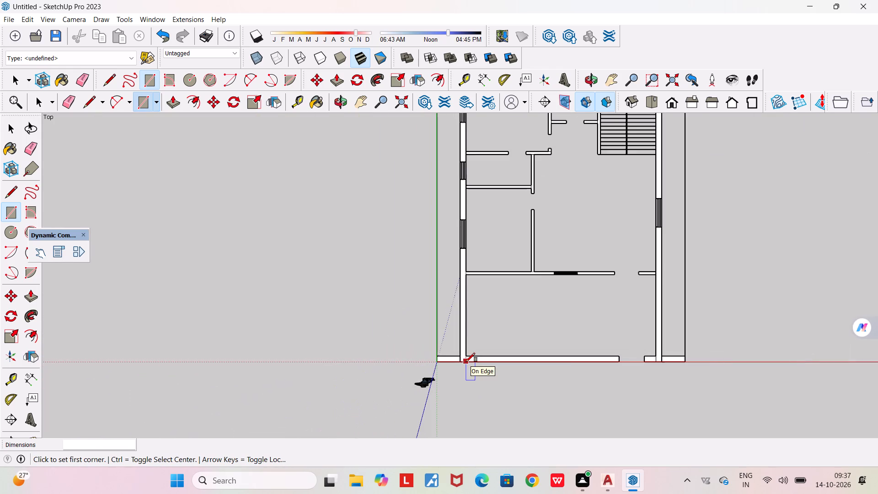
scroll(466, 362, down, 6)
scroll(482, 228, up, 11)
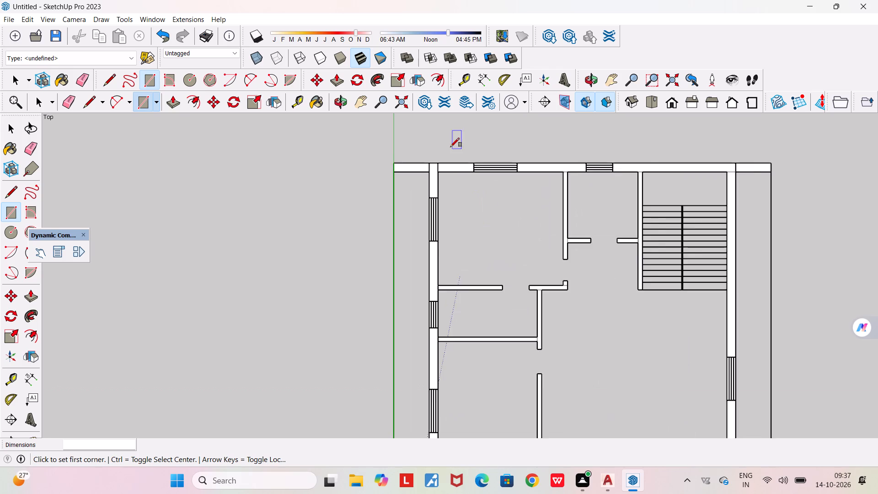
scroll(450, 147, up, 17)
scroll(455, 169, up, 8)
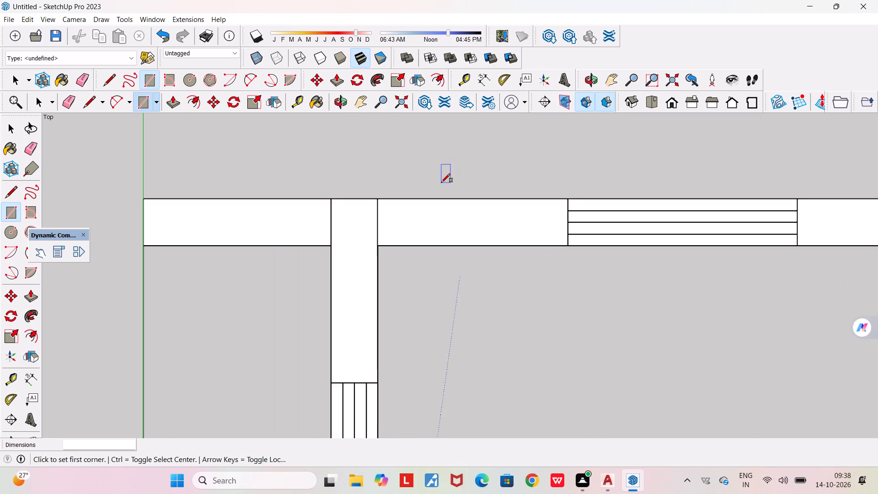
scroll(441, 183, up, 6)
scroll(441, 183, down, 14)
scroll(441, 183, down, 11)
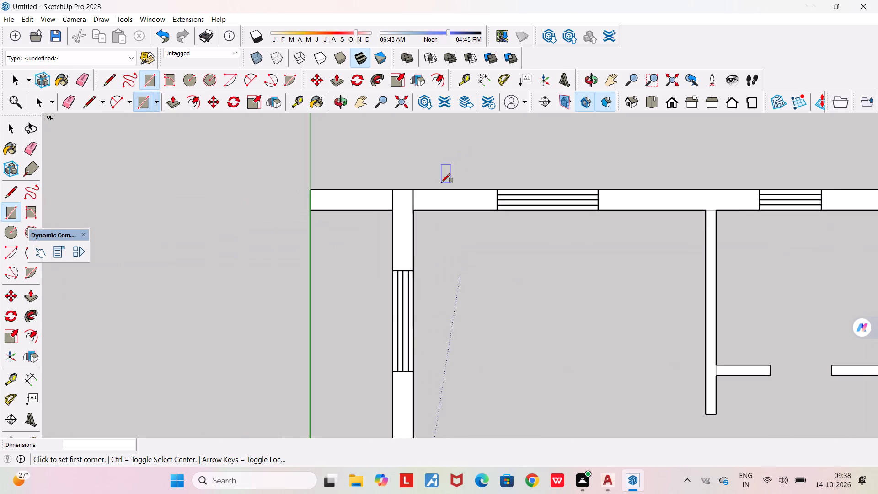
scroll(441, 183, down, 16)
scroll(441, 183, up, 8)
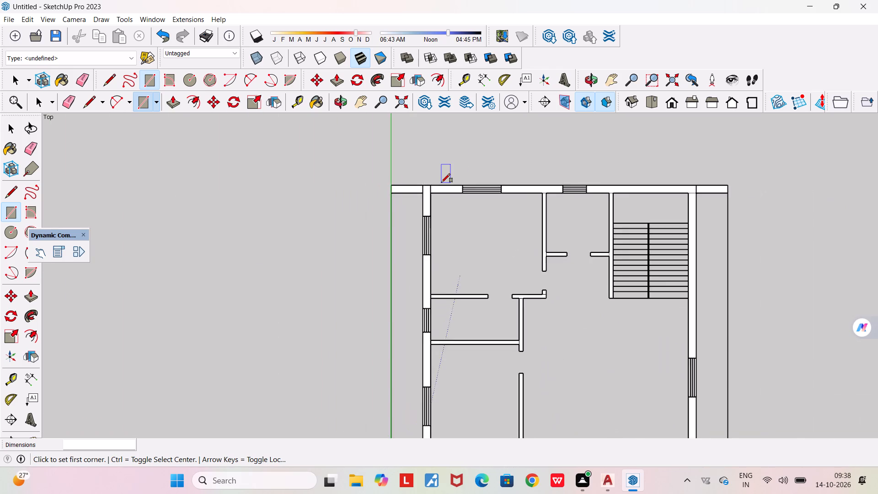
scroll(441, 183, up, 19)
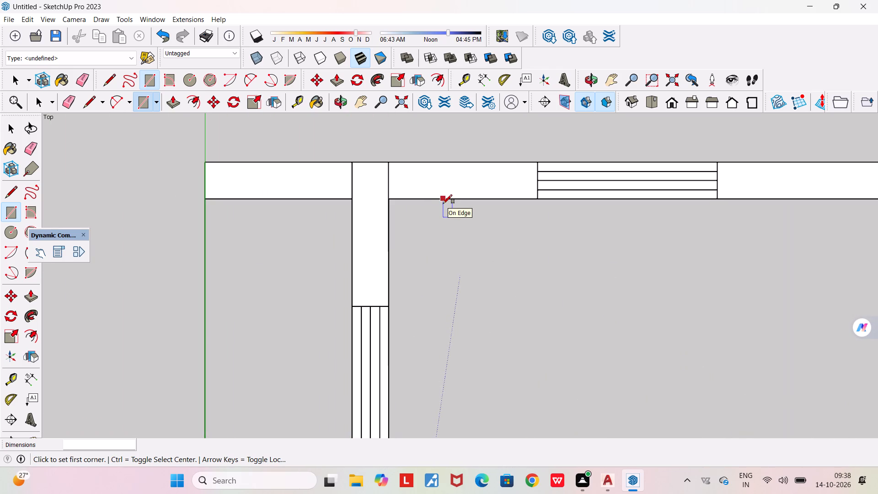
Delete the back wall's face running between the left and right outer walls, across both back windows.
key(space)
click(444, 194)
scroll(444, 194, down, 1)
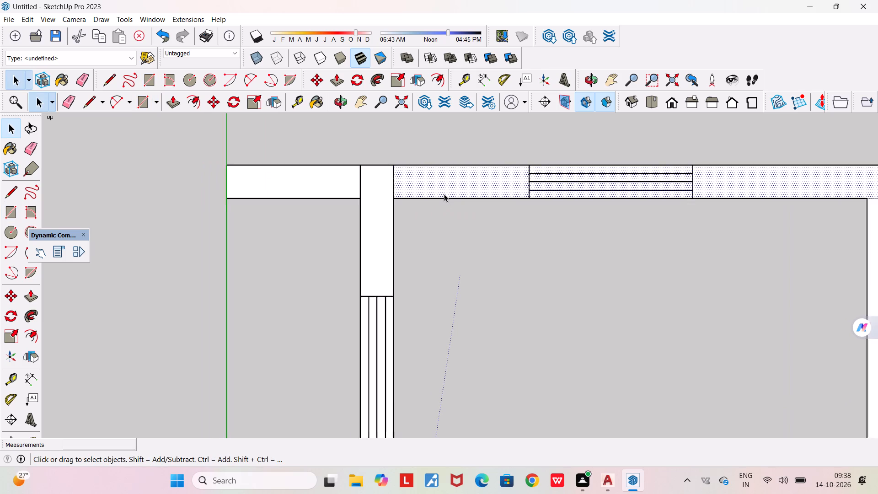
scroll(444, 194, down, 2)
scroll(418, 192, up, 14)
scroll(389, 207, up, 13)
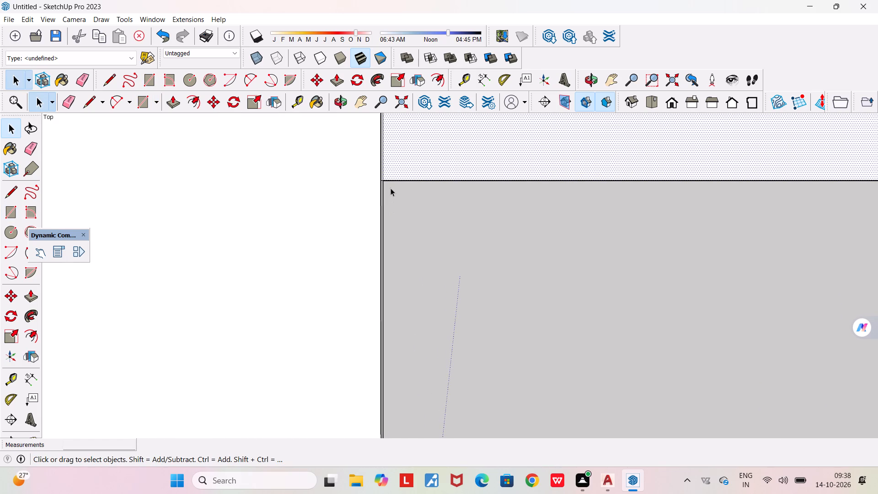
key(Delete)
Examine the overlapping edges where the left outer wall meets the back wall, selecting the inner line to identify what it belongs to.
scroll(391, 188, down, 4)
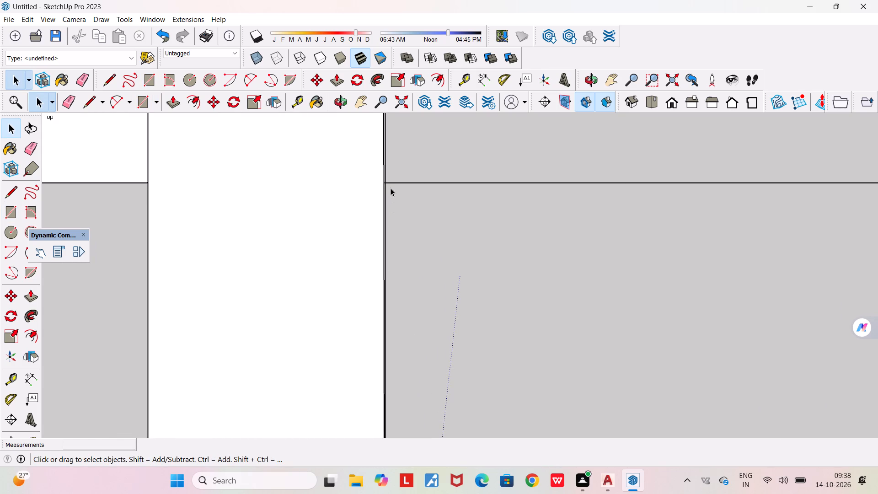
scroll(391, 188, down, 5)
scroll(391, 188, up, 12)
scroll(391, 142, up, 6)
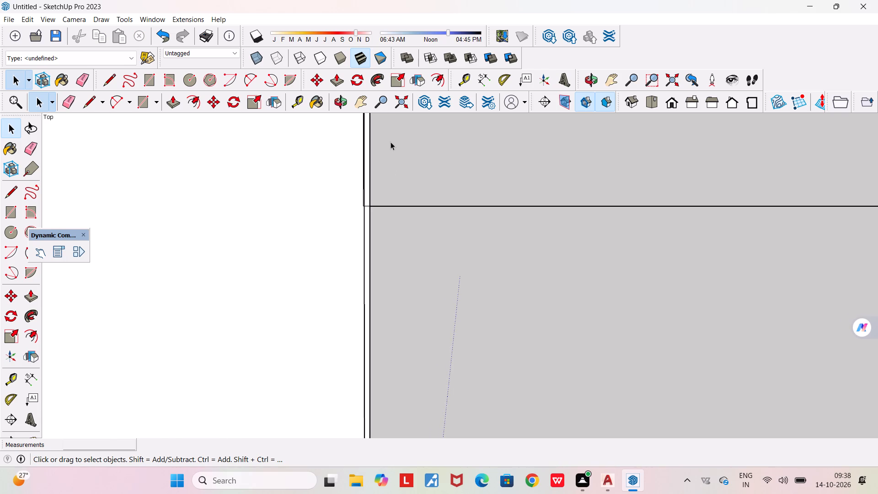
scroll(368, 208, up, 9)
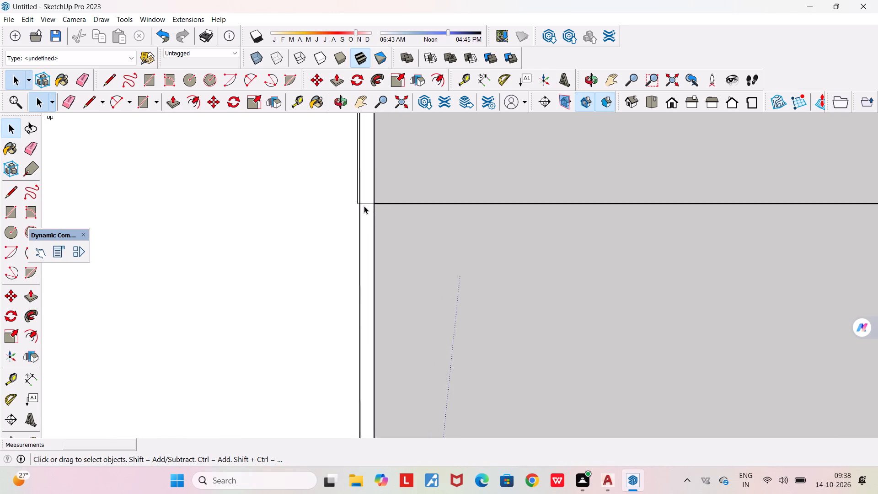
scroll(364, 206, up, 3)
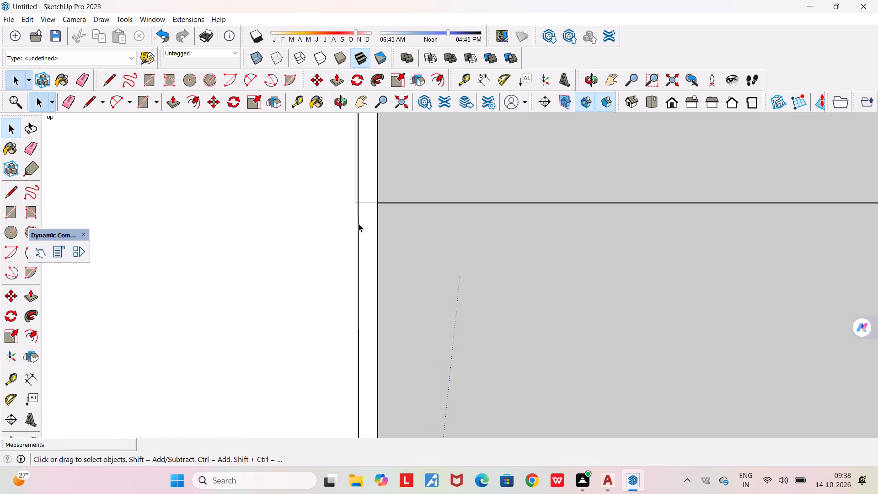
click(359, 224)
scroll(359, 224, down, 13)
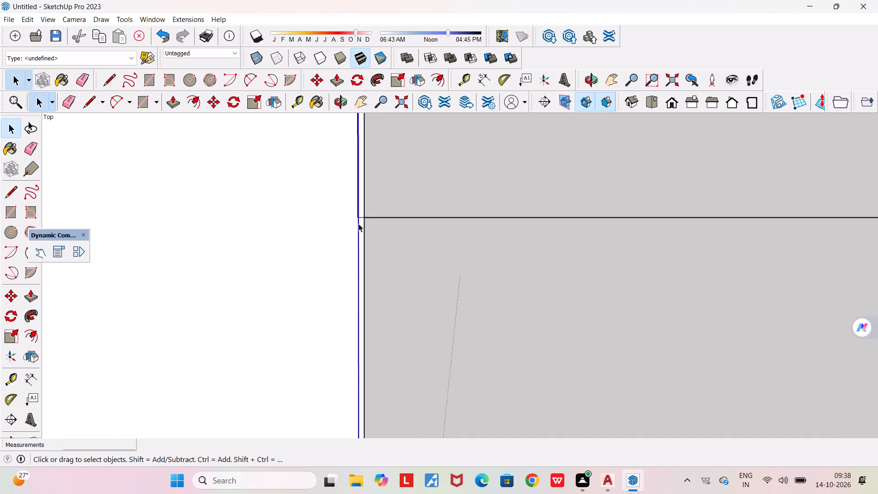
scroll(359, 224, down, 20)
scroll(359, 224, down, 13)
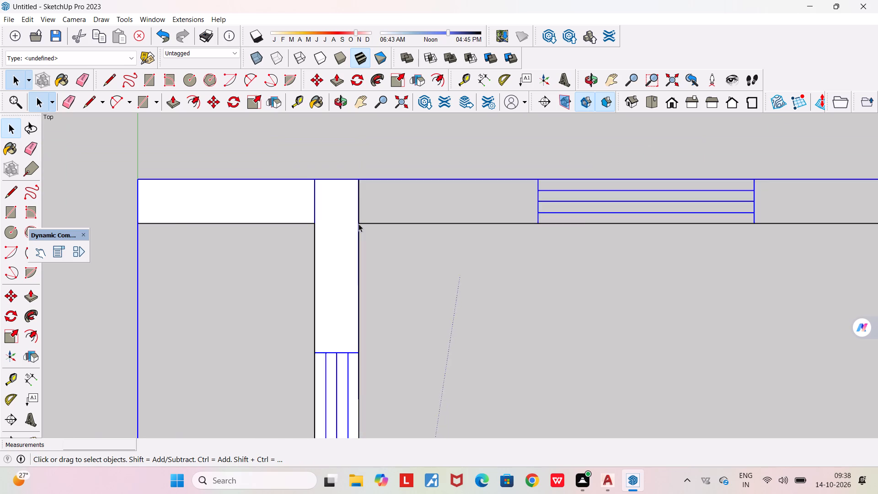
scroll(359, 224, down, 18)
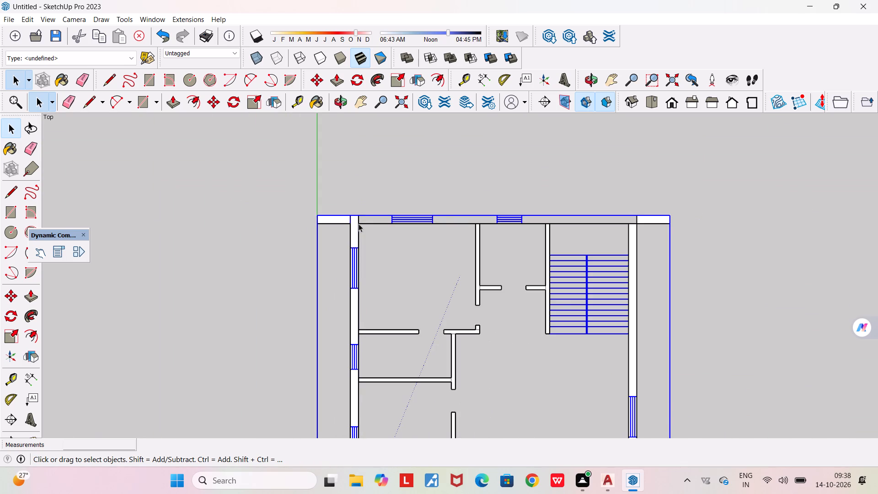
scroll(359, 224, up, 20)
scroll(359, 224, up, 20)
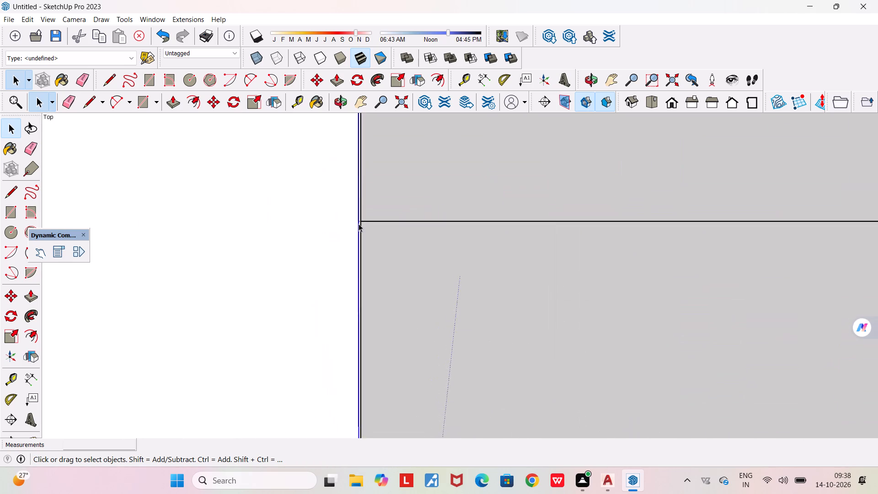
scroll(359, 224, up, 17)
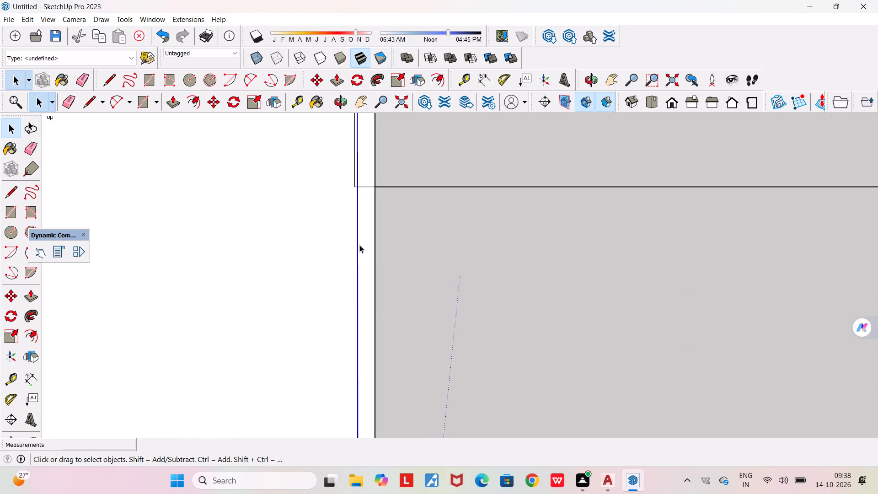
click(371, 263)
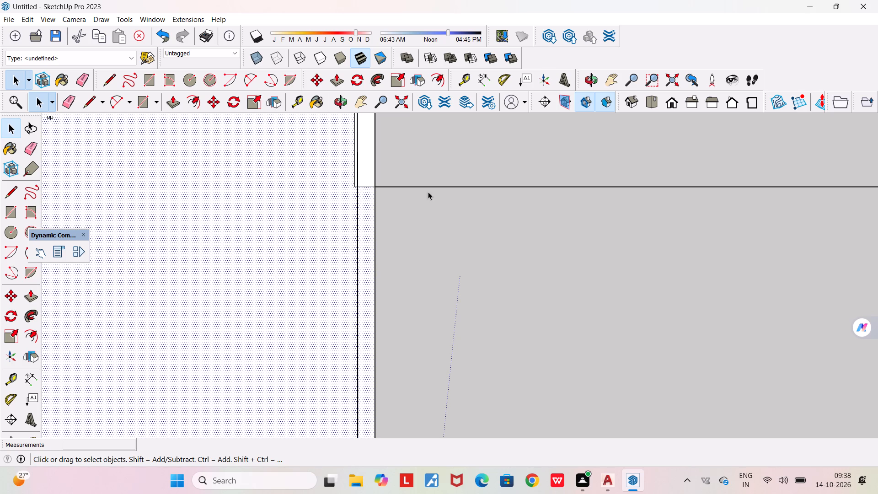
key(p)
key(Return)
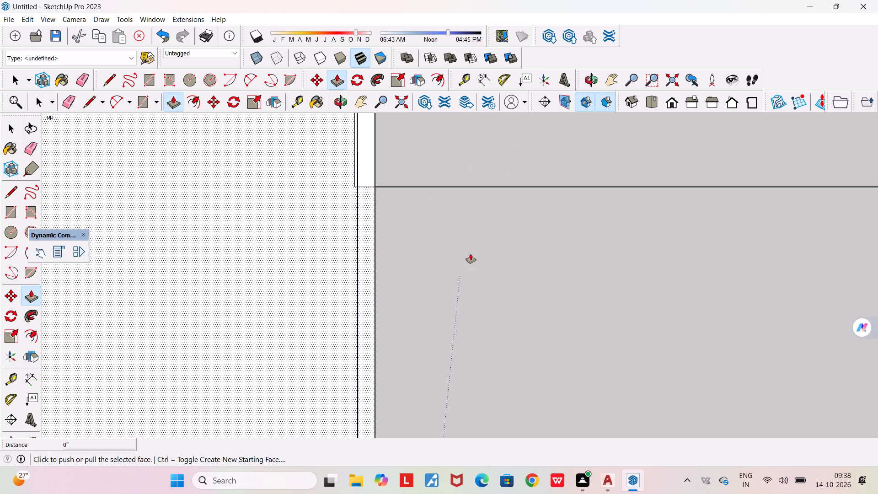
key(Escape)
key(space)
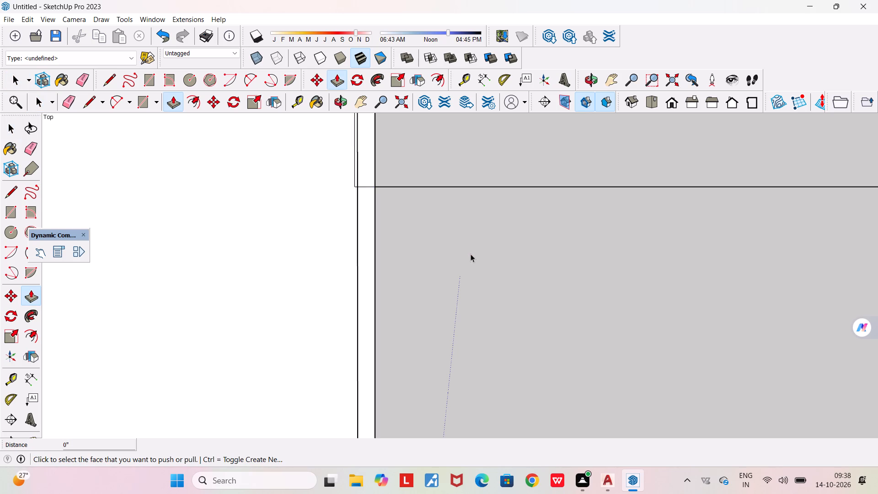
Follow the left outer wall's edges towards the front and examine the corner where it meets the front wall.
click(612, 77)
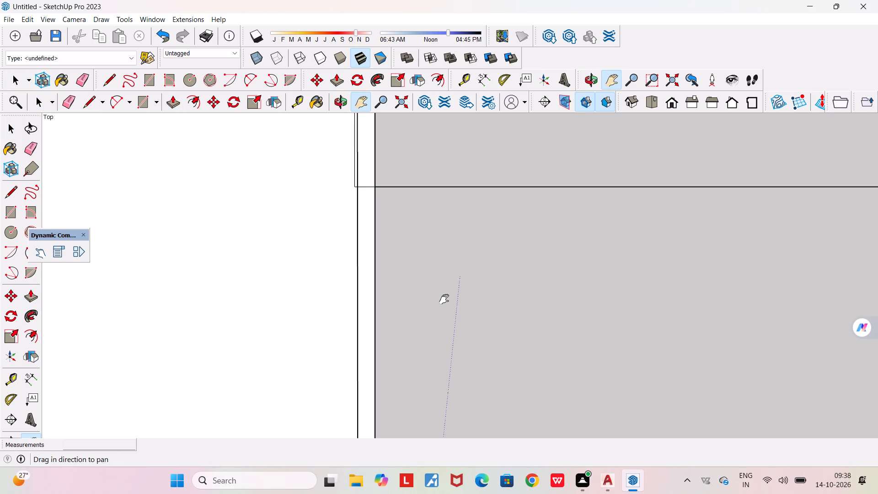
drag(443, 311, 450, 139)
drag(439, 323, 435, 144)
drag(433, 340, 428, 333)
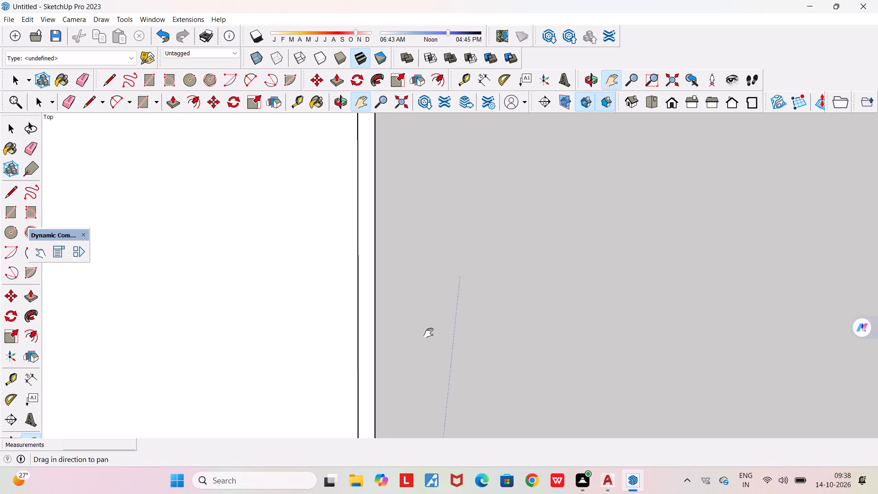
drag(428, 333, 437, 171)
scroll(437, 171, down, 18)
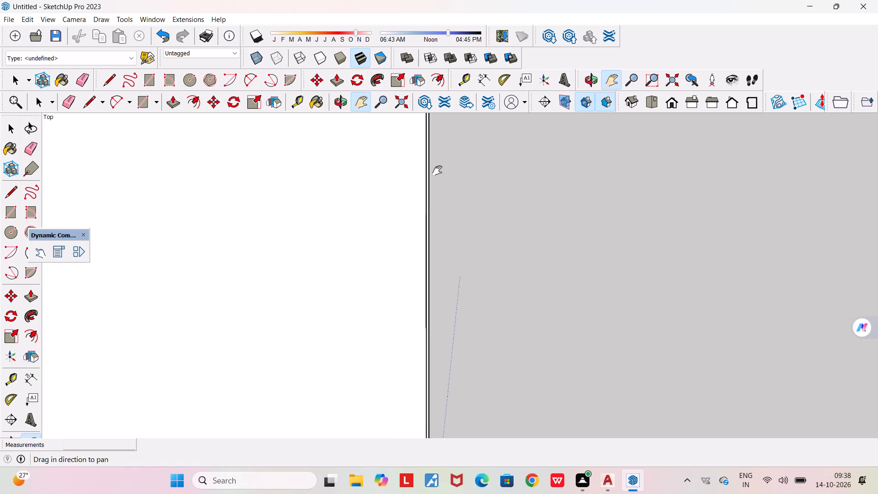
scroll(437, 171, down, 9)
drag(434, 381, 422, 171)
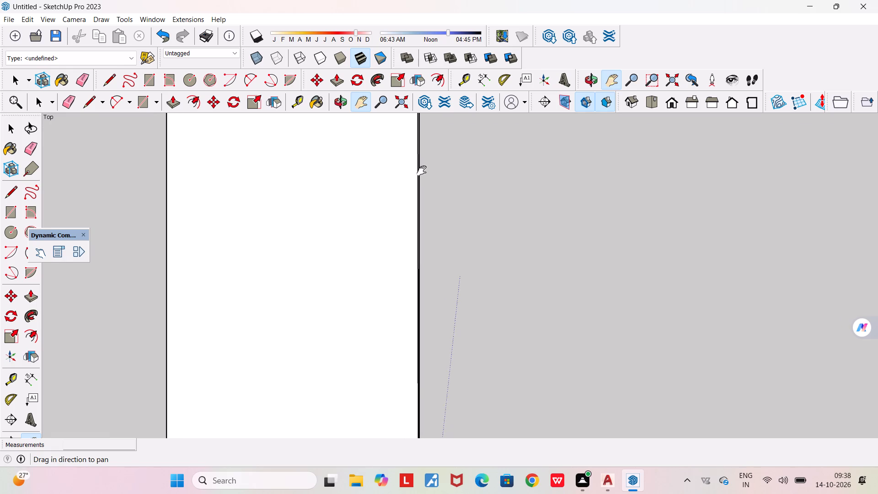
scroll(411, 199, down, 8)
scroll(411, 199, down, 18)
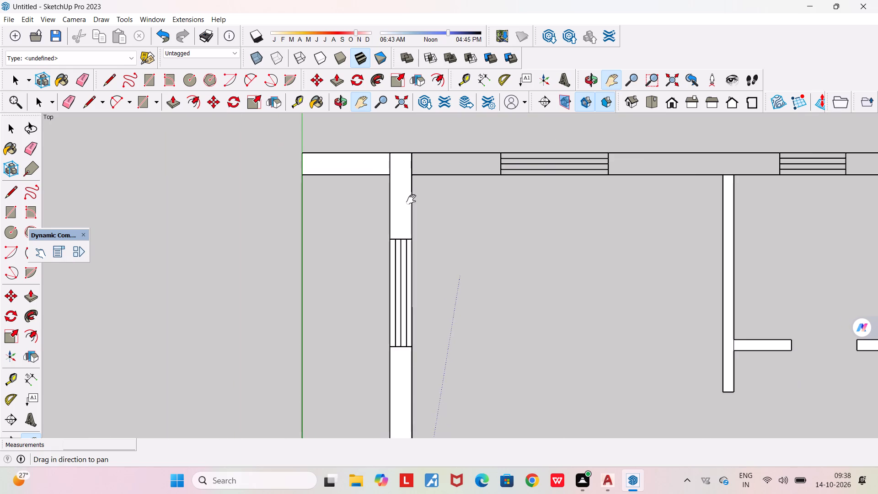
scroll(411, 199, down, 18)
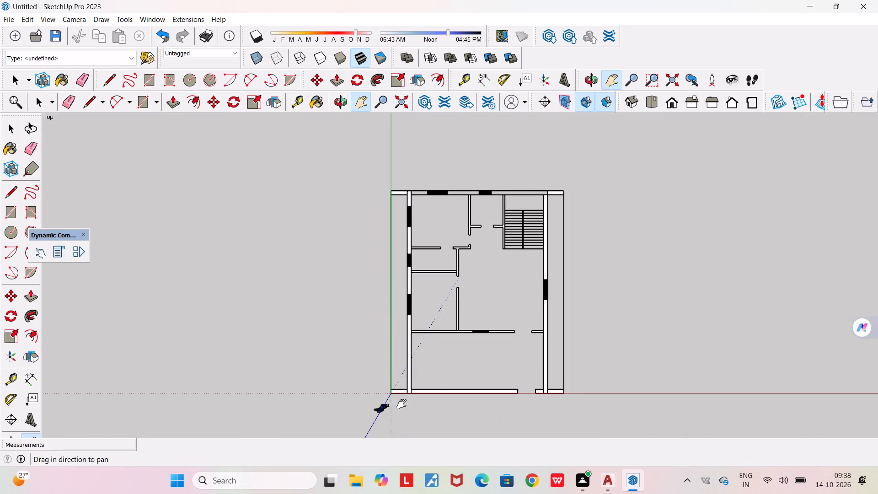
scroll(402, 404, up, 9)
scroll(417, 368, up, 15)
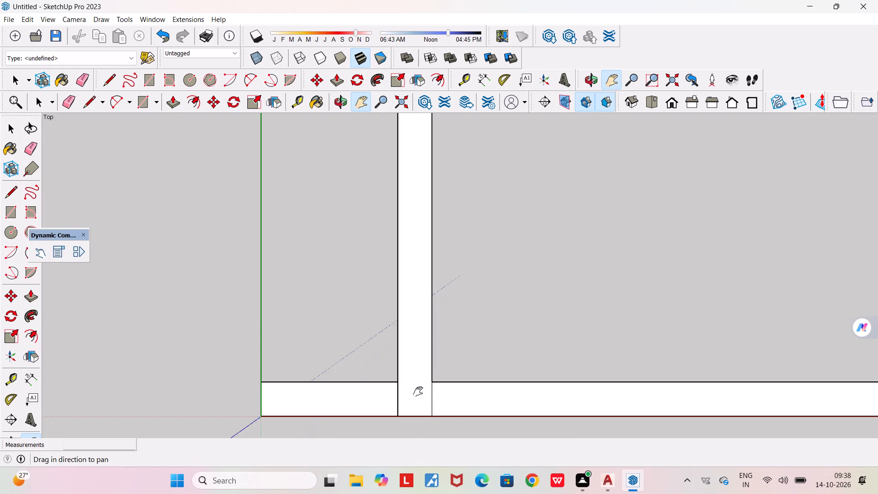
scroll(418, 392, up, 17)
scroll(445, 305, up, 14)
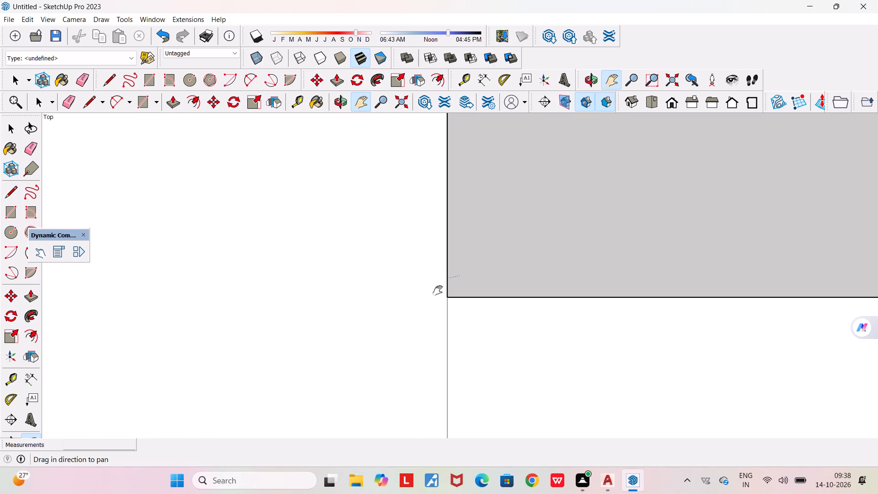
scroll(438, 290, up, 17)
scroll(455, 297, up, 13)
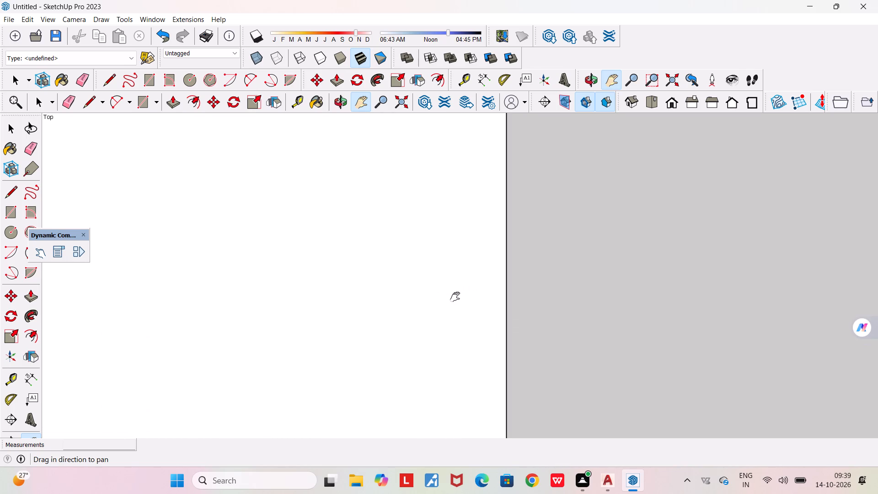
scroll(455, 297, down, 20)
scroll(455, 297, down, 20)
scroll(455, 297, down, 1)
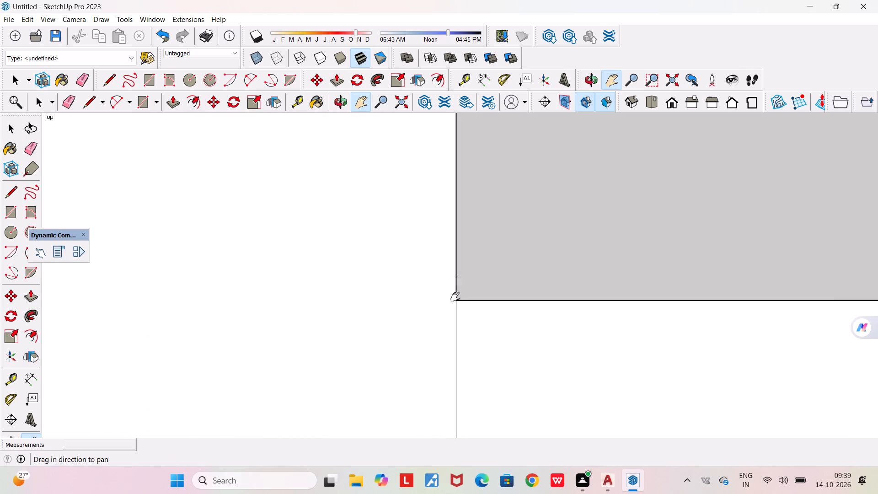
scroll(455, 297, down, 20)
scroll(455, 297, down, 20)
scroll(455, 297, down, 15)
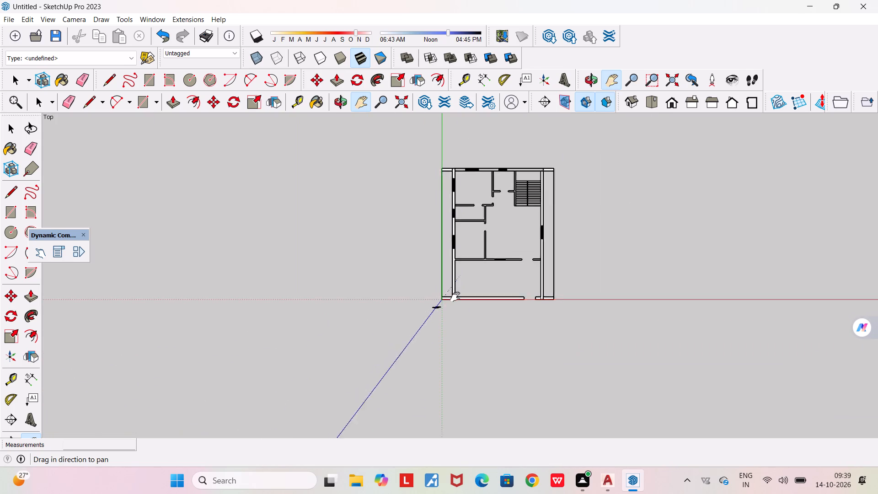
scroll(455, 297, down, 2)
scroll(469, 185, up, 20)
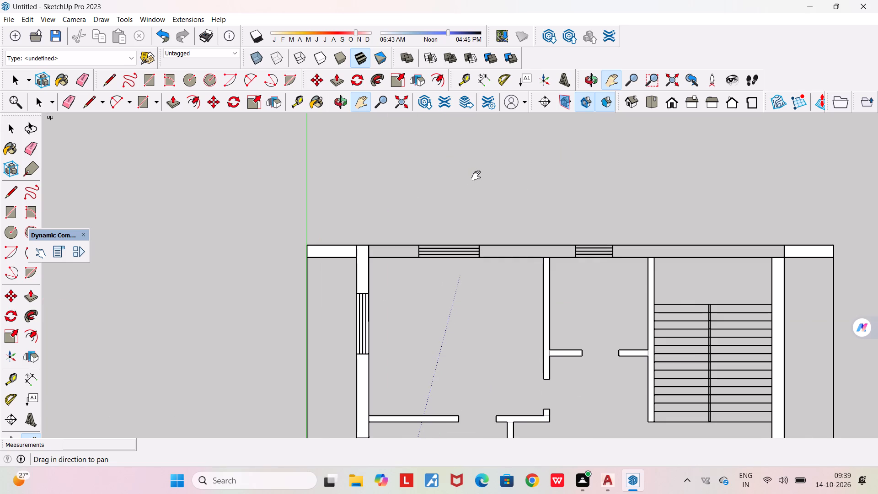
Undo the deletion of the back wall's face between the left and right outer walls.
key(ctrl+z)
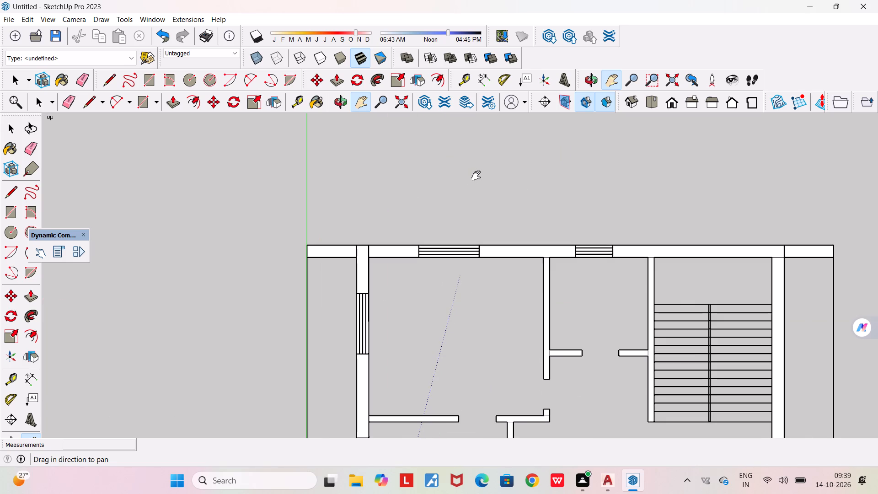
scroll(476, 176, down, 8)
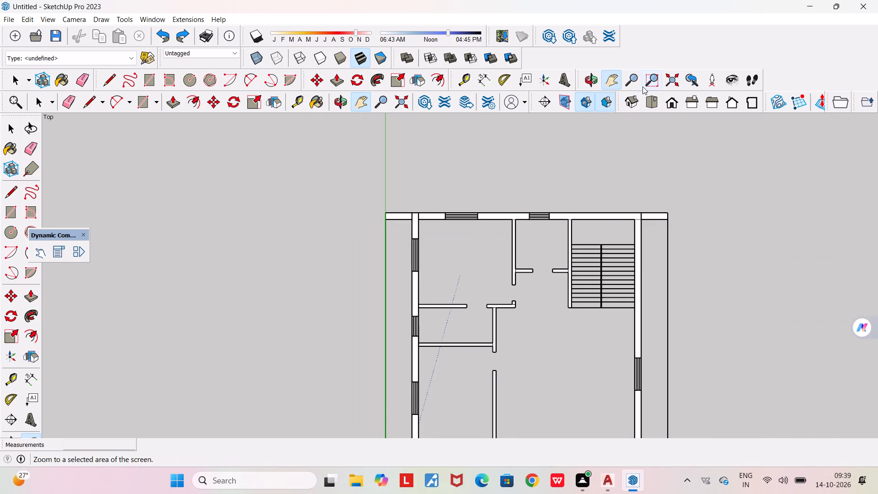
Erase the seam lines where the partition behind the front room meets the left outer wall and the perpendicular interior wall.
click(625, 97)
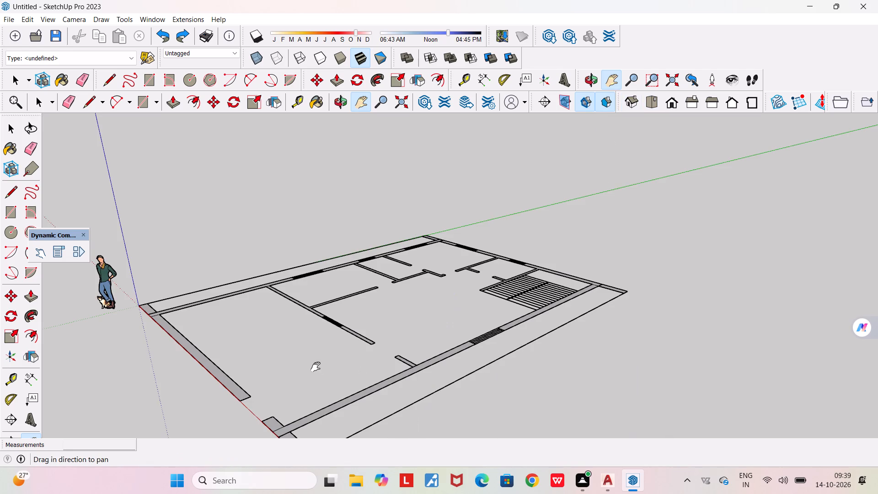
scroll(217, 388, up, 4)
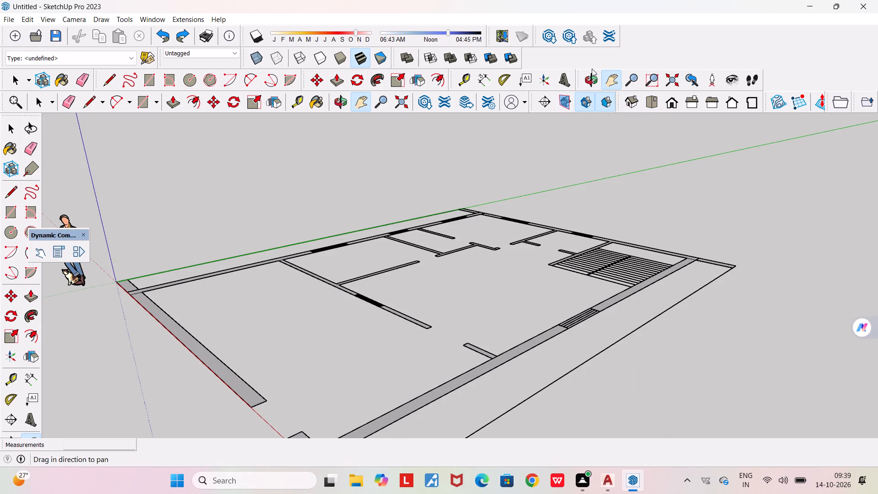
click(648, 106)
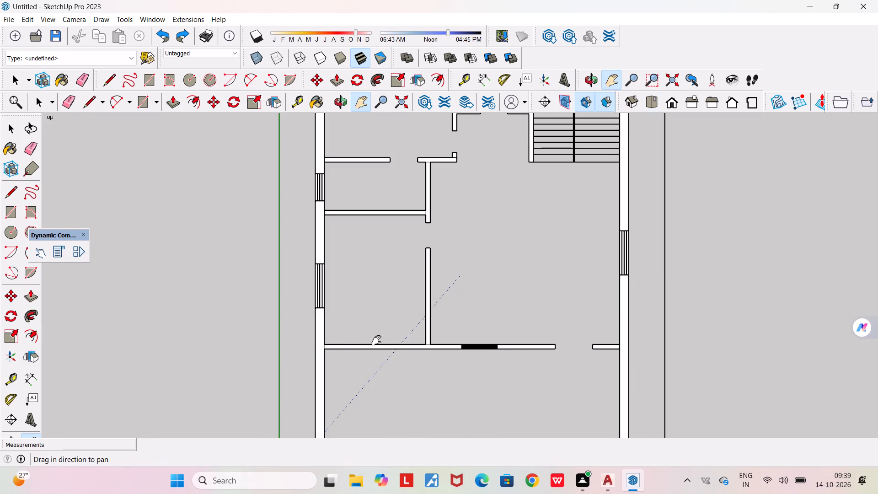
scroll(322, 348, up, 18)
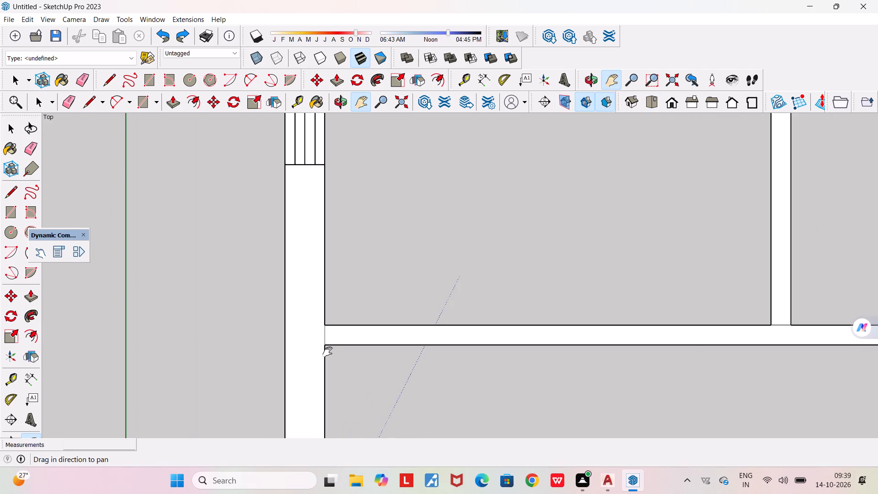
key(e)
key(Return)
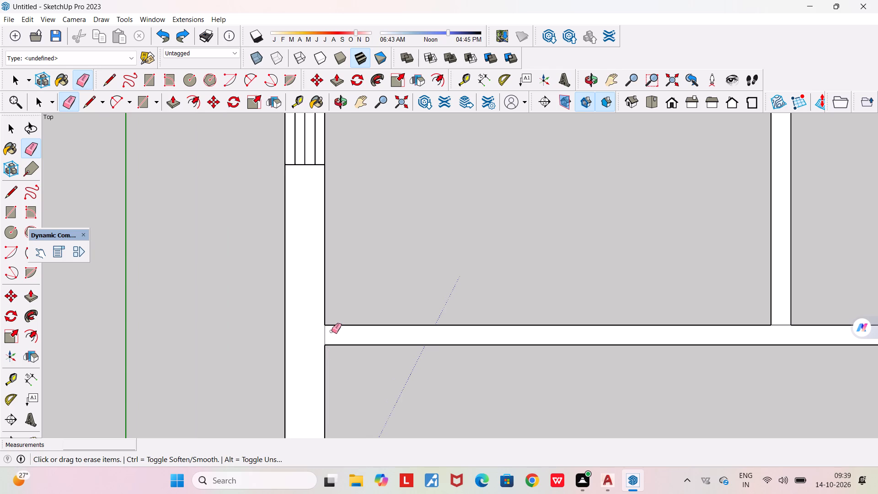
click(324, 337)
scroll(327, 337, down, 5)
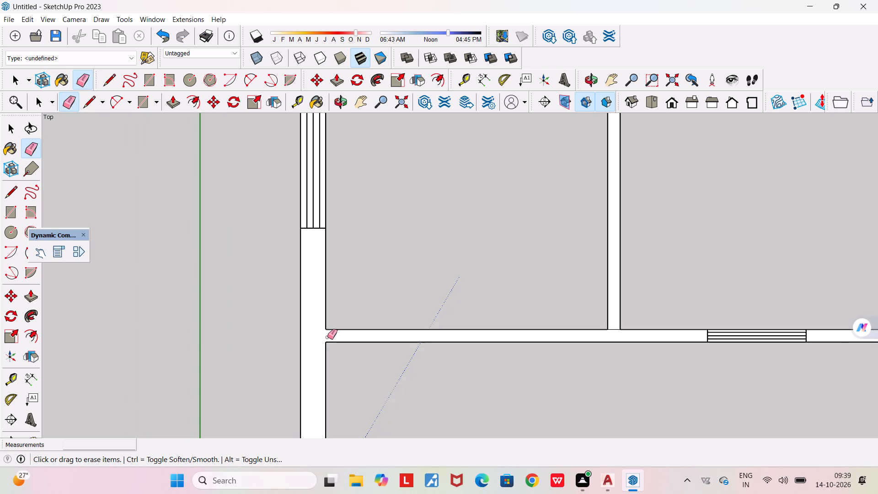
scroll(611, 342, up, 6)
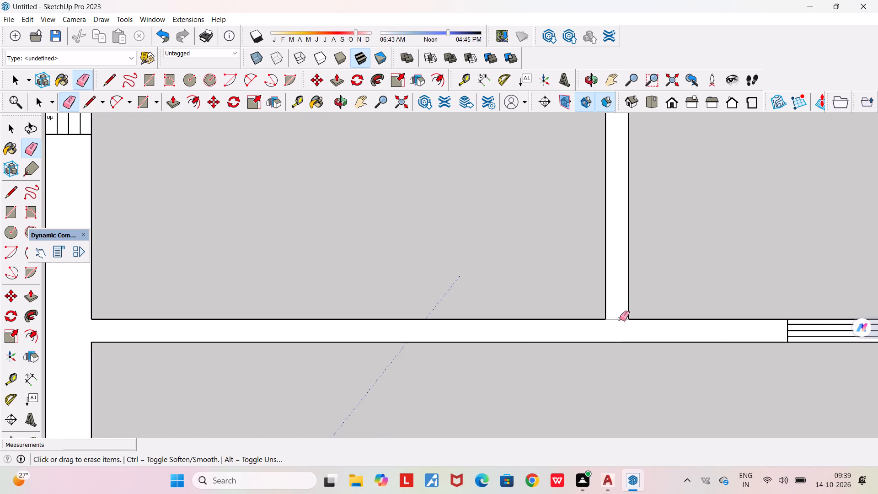
click(620, 319)
Erase the inner seam lines where the front wall meets the left and right outer walls.
scroll(620, 320, down, 16)
scroll(569, 367, down, 6)
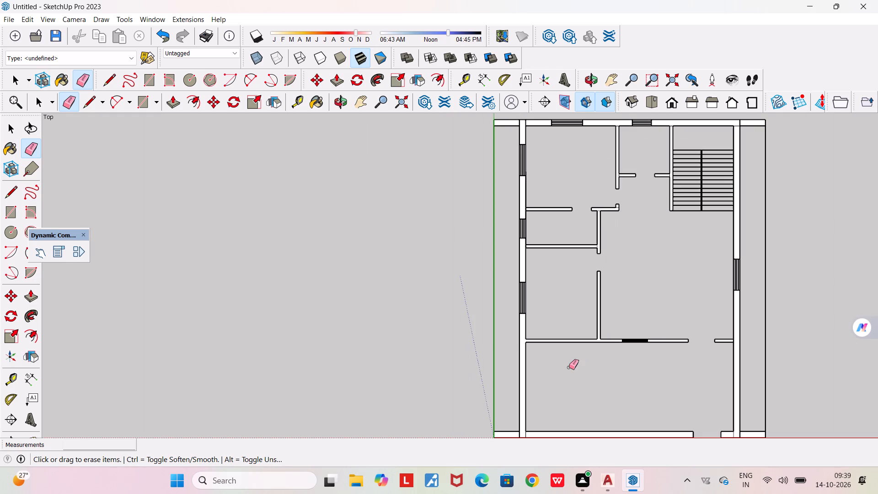
scroll(529, 430, up, 6)
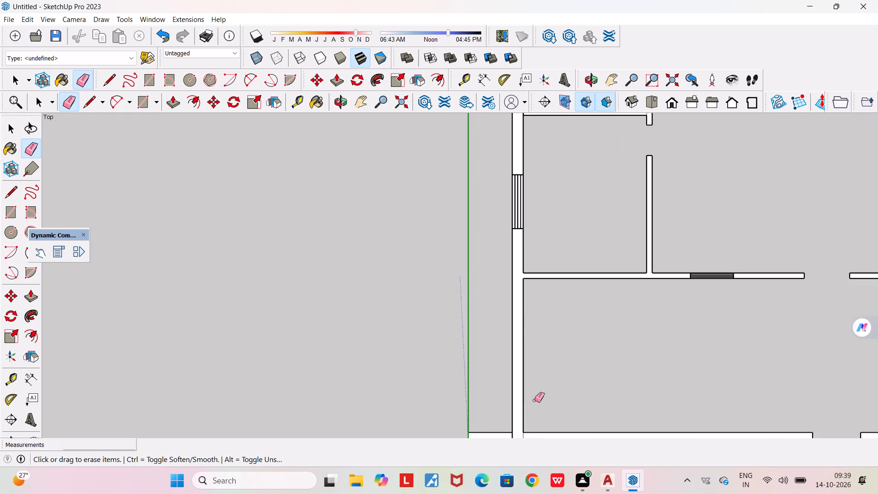
scroll(535, 400, down, 7)
scroll(532, 434, up, 11)
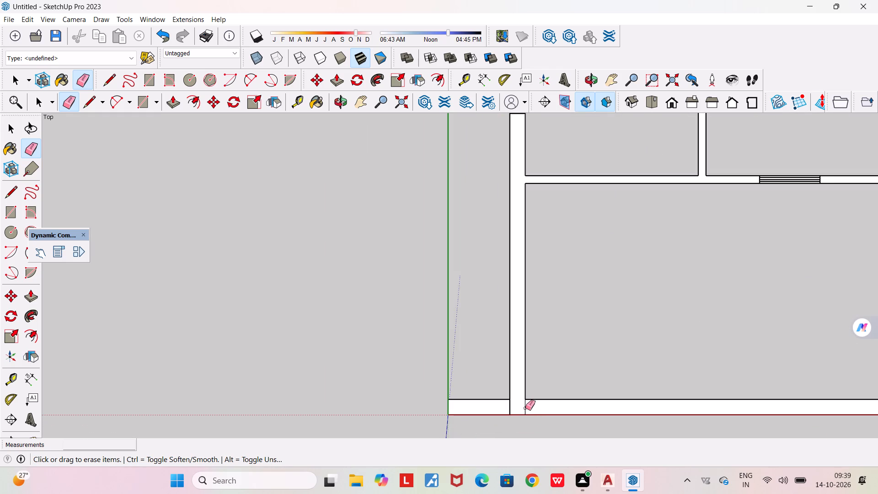
click(525, 408)
scroll(525, 408, down, 13)
scroll(699, 407, up, 6)
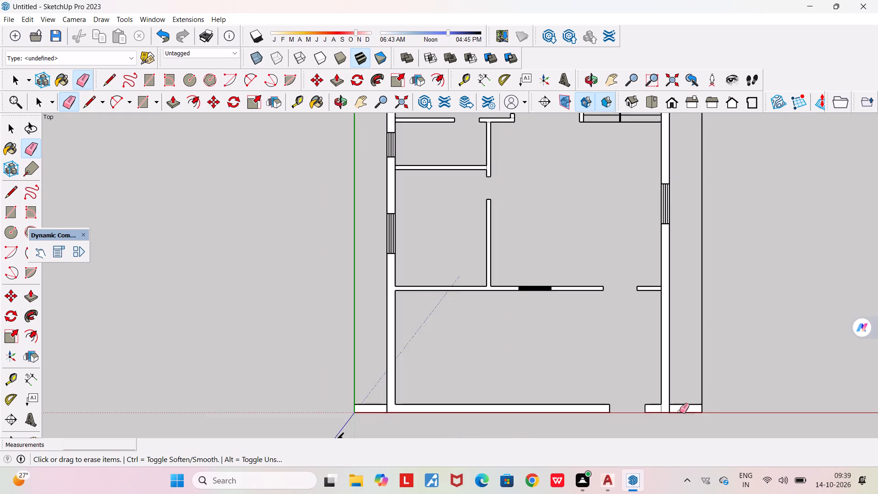
scroll(680, 411, up, 12)
click(658, 407)
click(657, 407)
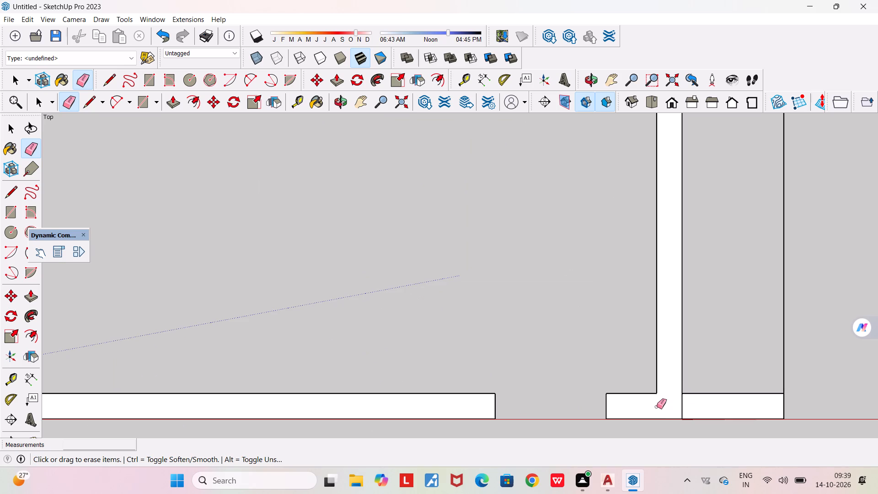
Erase the seam line where the short partition stub behind the front room meets the right outer wall.
scroll(661, 411, down, 12)
scroll(669, 285, up, 13)
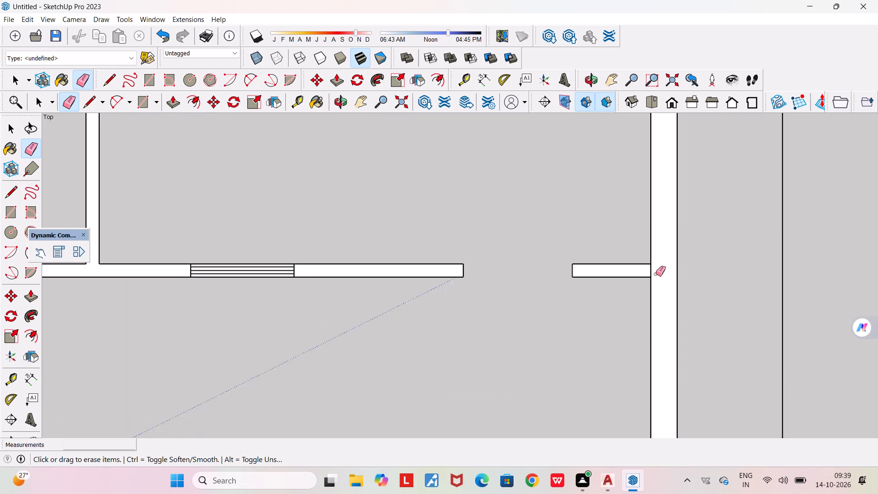
scroll(656, 274, up, 10)
drag(647, 266, 637, 263)
scroll(633, 267, down, 10)
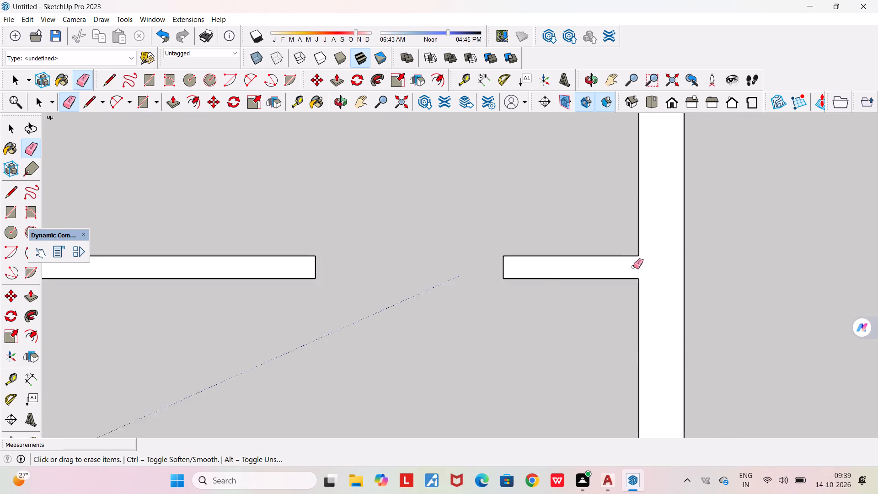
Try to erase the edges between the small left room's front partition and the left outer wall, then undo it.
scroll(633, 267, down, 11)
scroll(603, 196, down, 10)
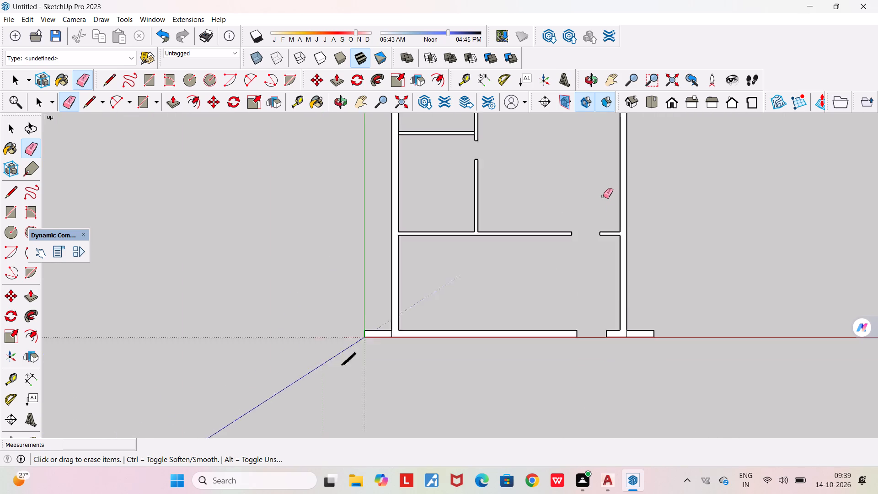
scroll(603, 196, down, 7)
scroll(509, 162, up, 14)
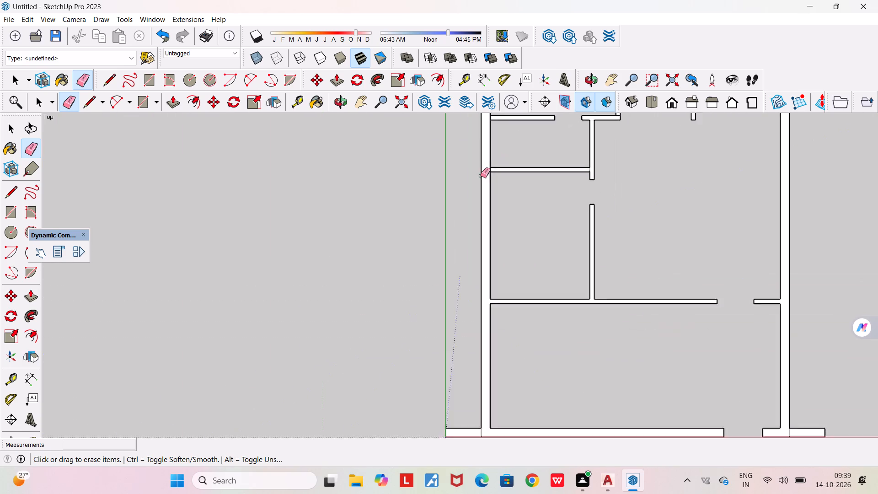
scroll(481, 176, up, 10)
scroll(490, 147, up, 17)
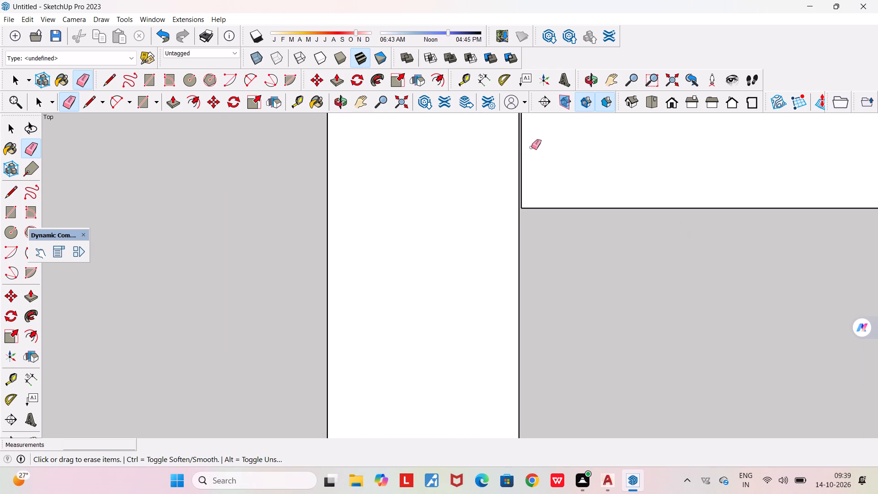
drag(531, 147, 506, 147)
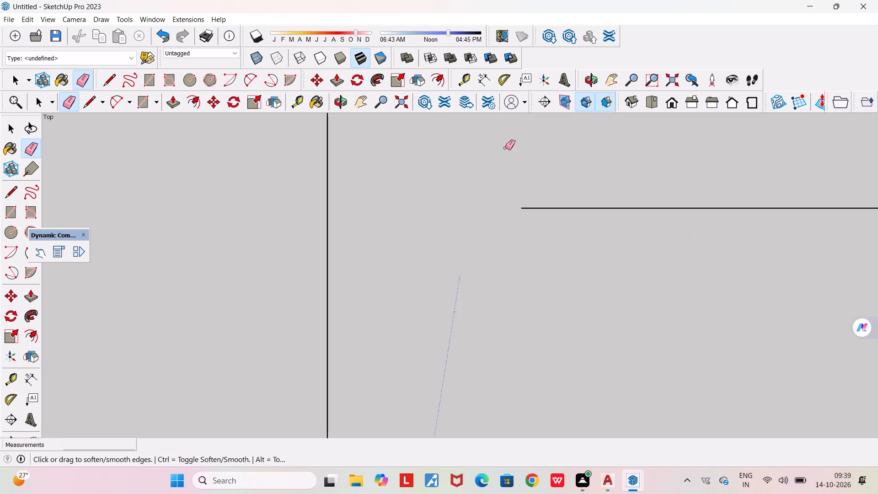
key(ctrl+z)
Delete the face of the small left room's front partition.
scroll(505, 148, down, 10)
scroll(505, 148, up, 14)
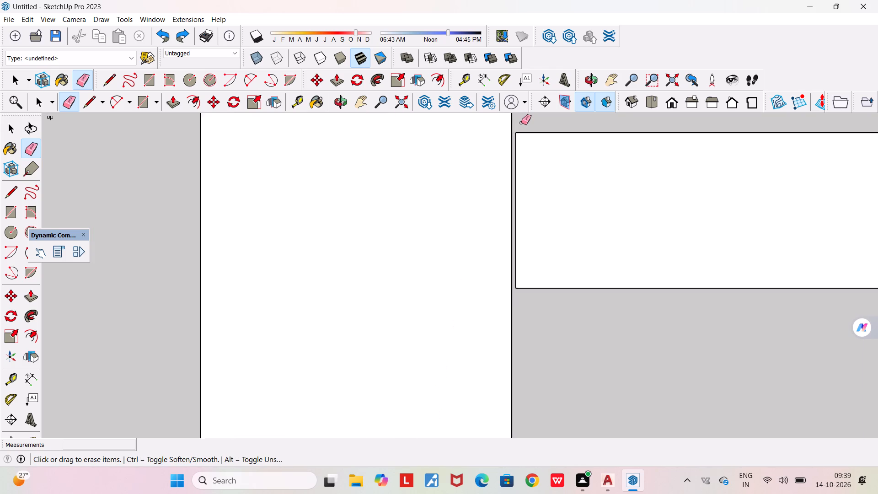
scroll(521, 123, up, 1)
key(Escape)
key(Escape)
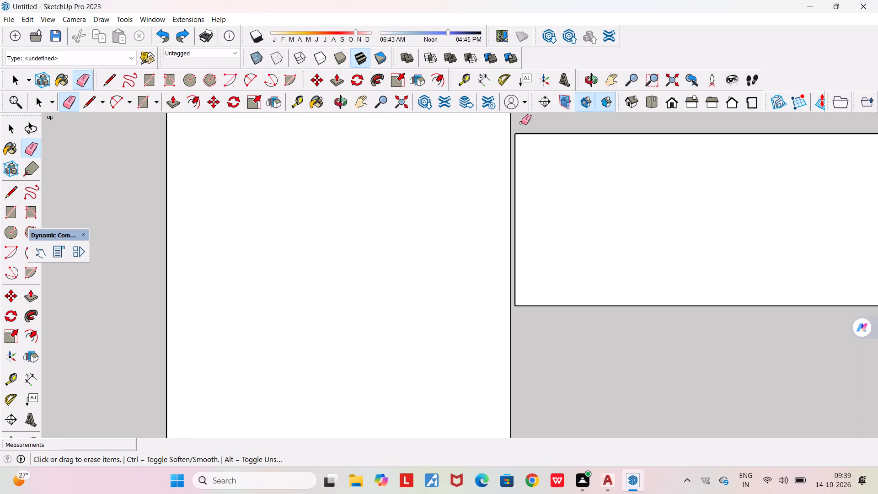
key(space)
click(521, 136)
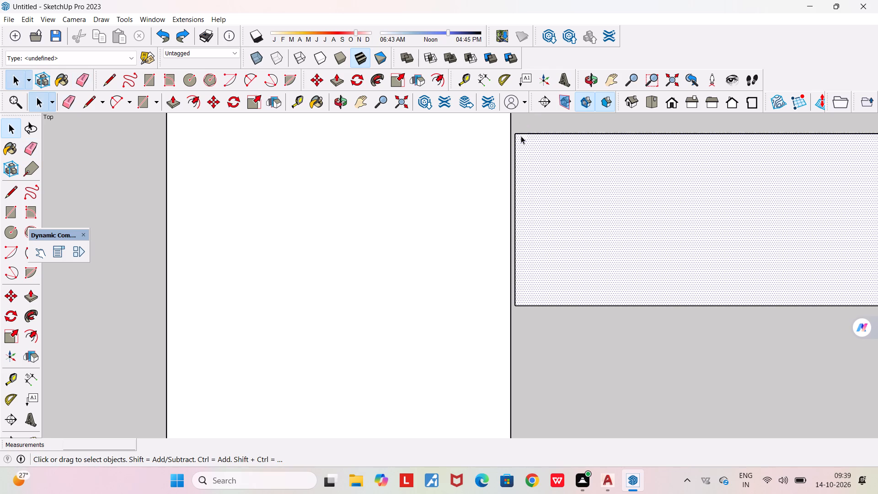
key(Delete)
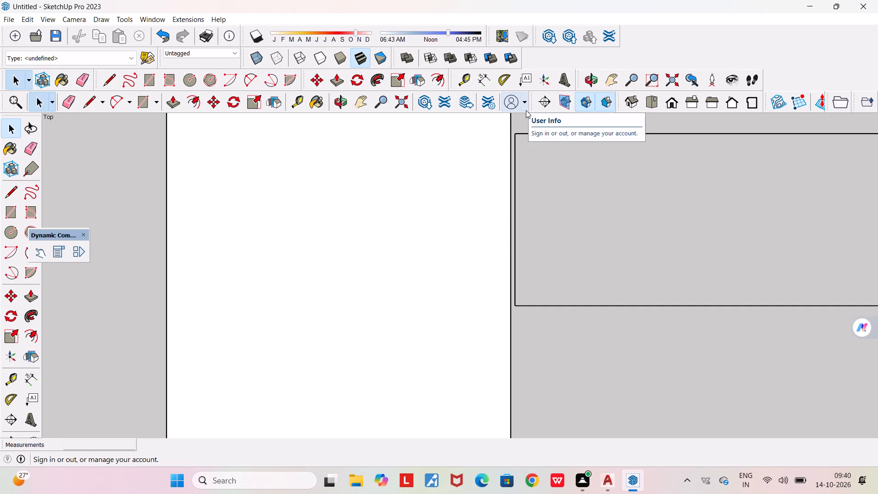
Draw a rectangle about 4 1/2" by 1/8" bridging the gap between the small left room's front partition and the left outer wall.
key(r)
key(Return)
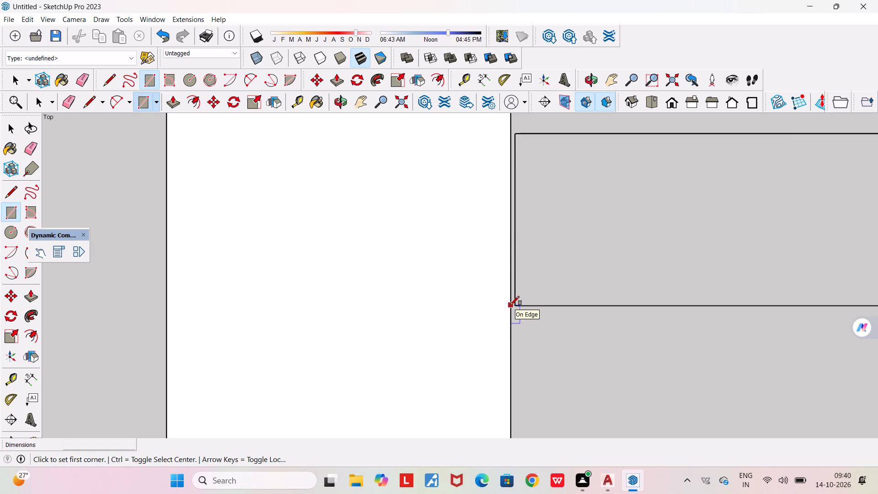
key(Tab)
key(Tab)
key(Tab)
scroll(510, 305, up, 5)
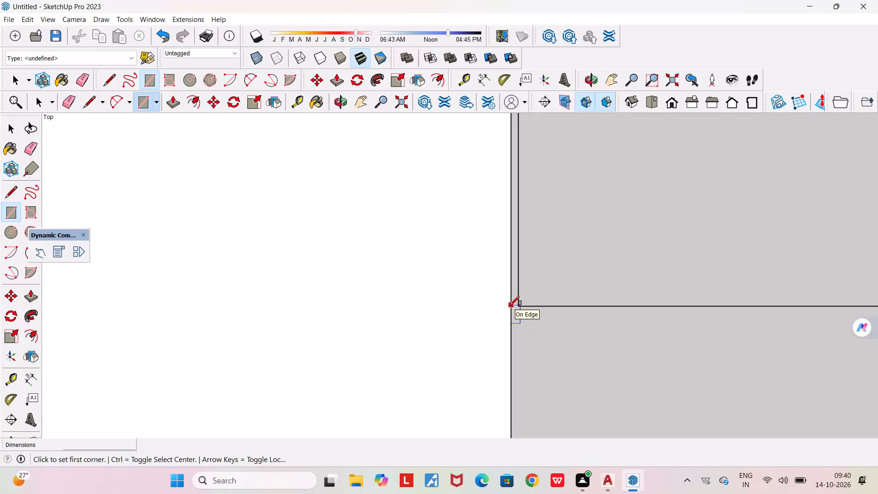
scroll(510, 305, up, 12)
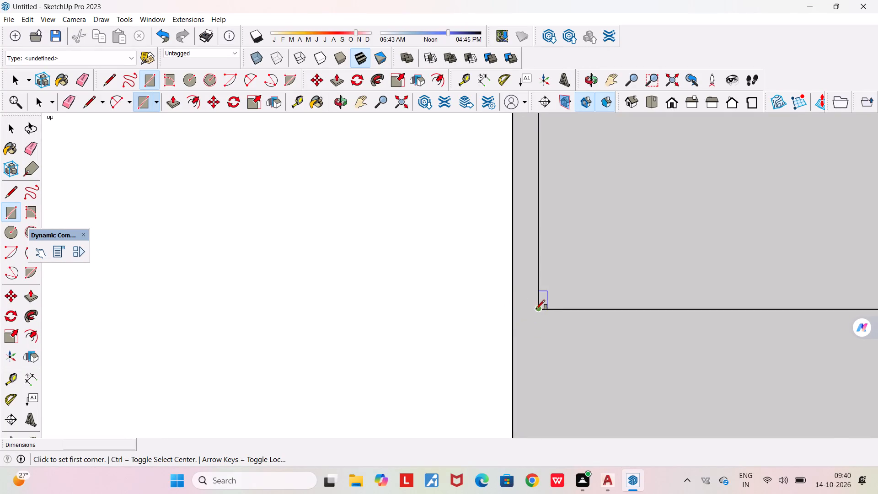
click(538, 310)
scroll(511, 263, up, 1)
scroll(511, 263, down, 3)
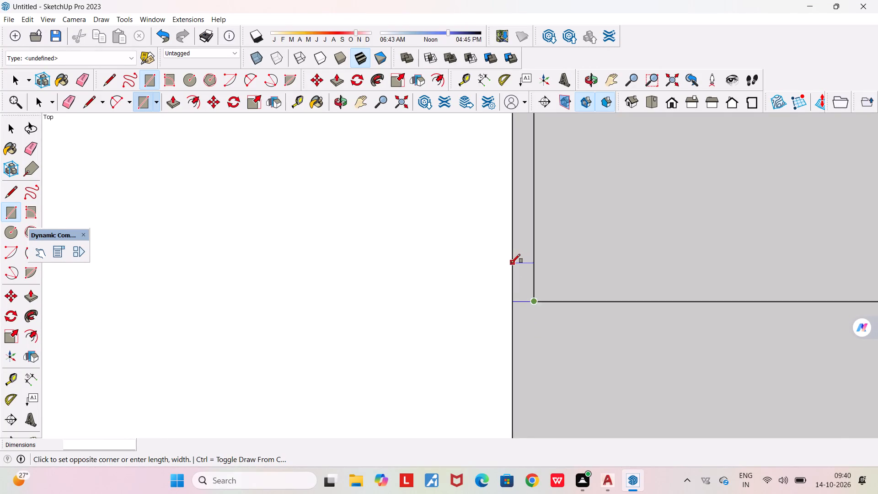
scroll(511, 263, down, 19)
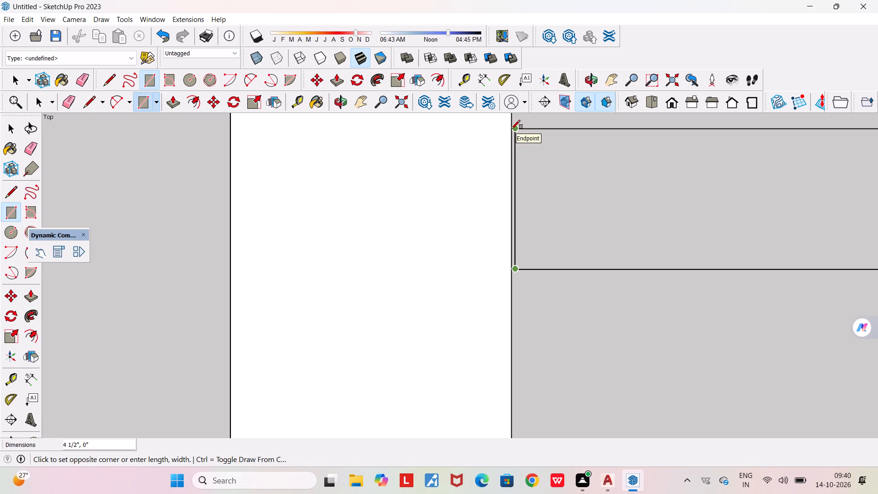
scroll(511, 129, up, 10)
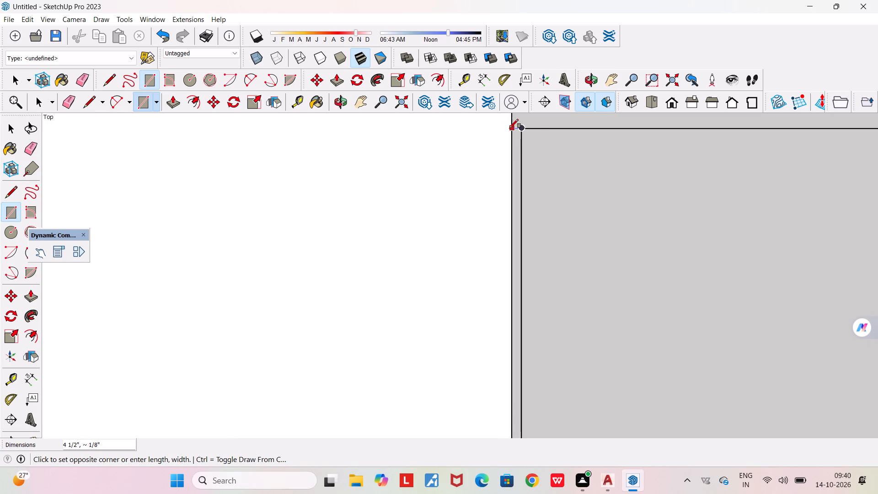
click(514, 127)
scroll(511, 215, down, 20)
scroll(511, 215, down, 4)
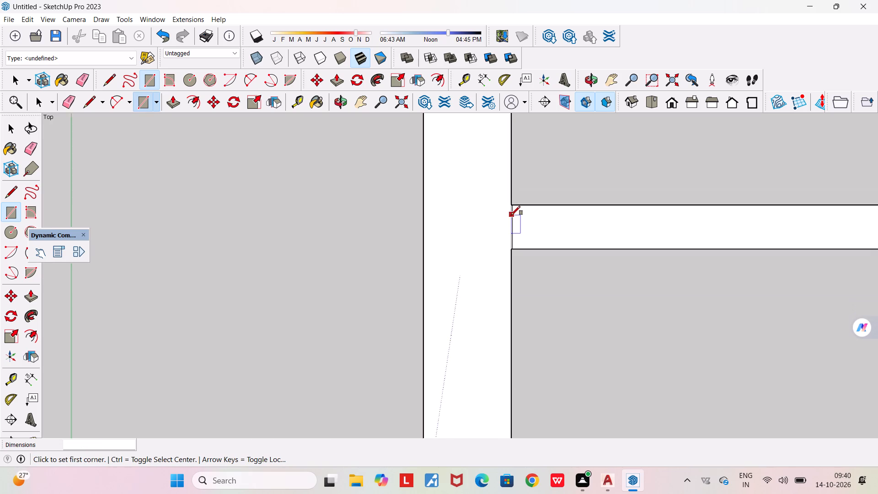
scroll(511, 215, down, 8)
key(Escape)
scroll(646, 342, down, 10)
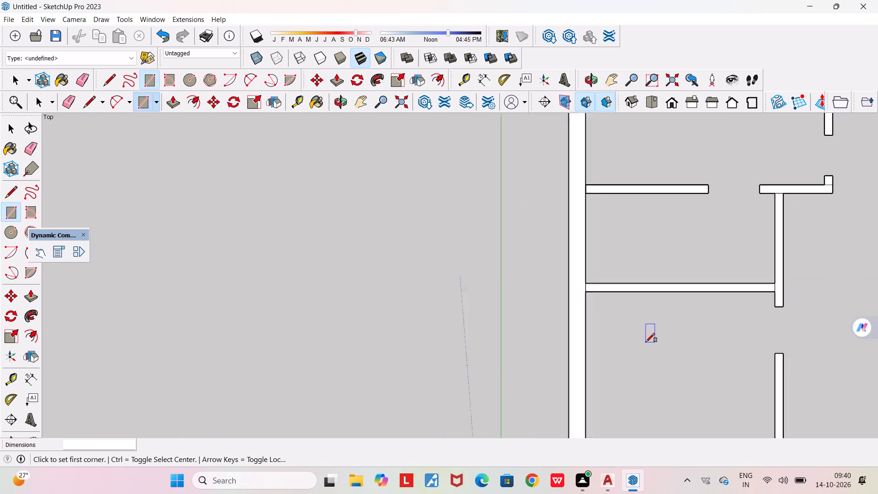
scroll(646, 342, down, 1)
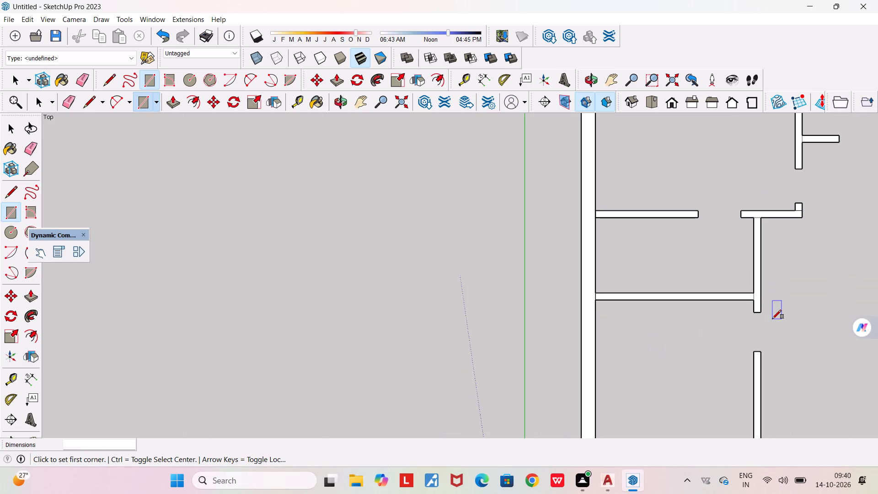
Erase the seam line where the small left room's front partition meets the perpendicular interior wall.
key(space)
key(e)
scroll(771, 274, up, 7)
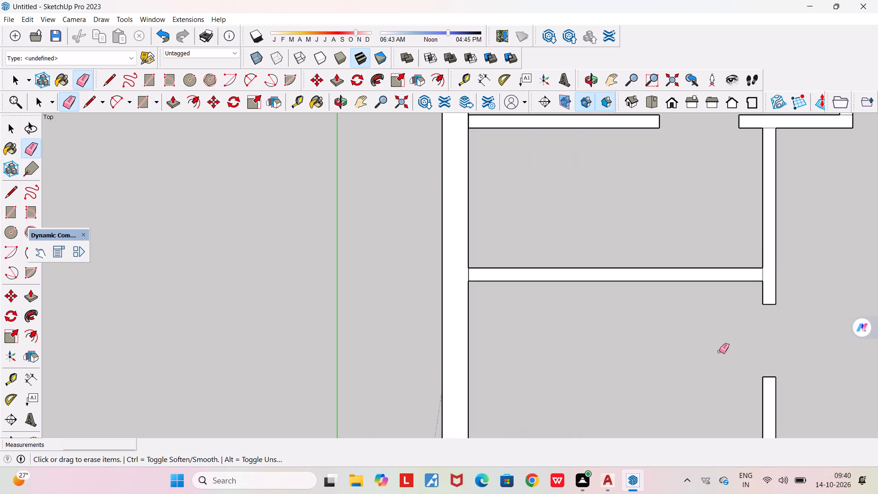
scroll(771, 263, up, 10)
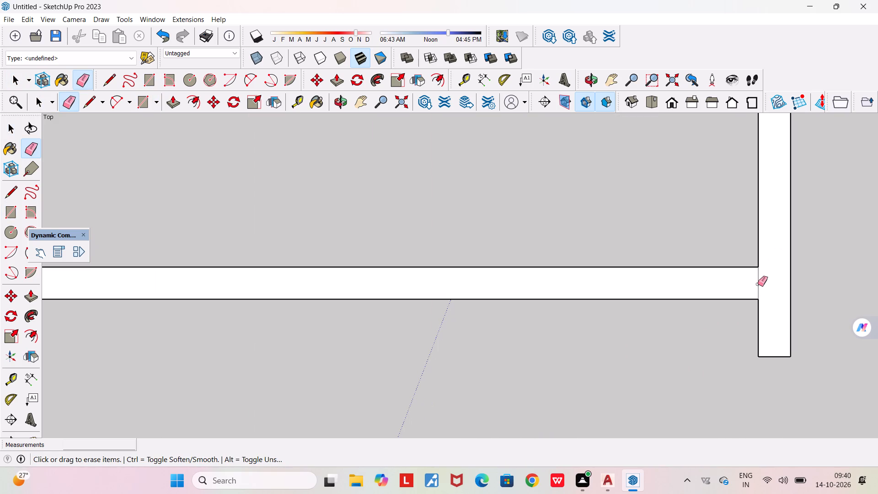
click(761, 285)
click(760, 285)
Erase the seam lines where the perpendicular interior wall and the short corner stub meet the small left room's rear partition.
scroll(760, 285, down, 2)
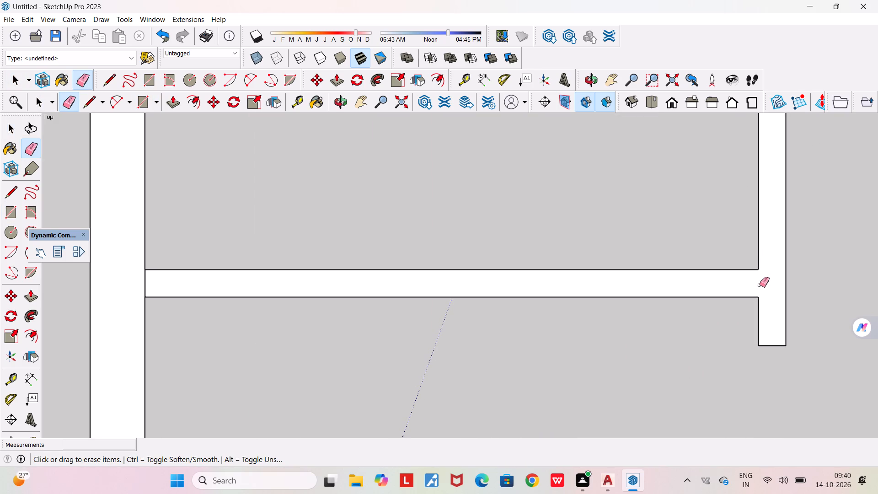
scroll(760, 285, down, 5)
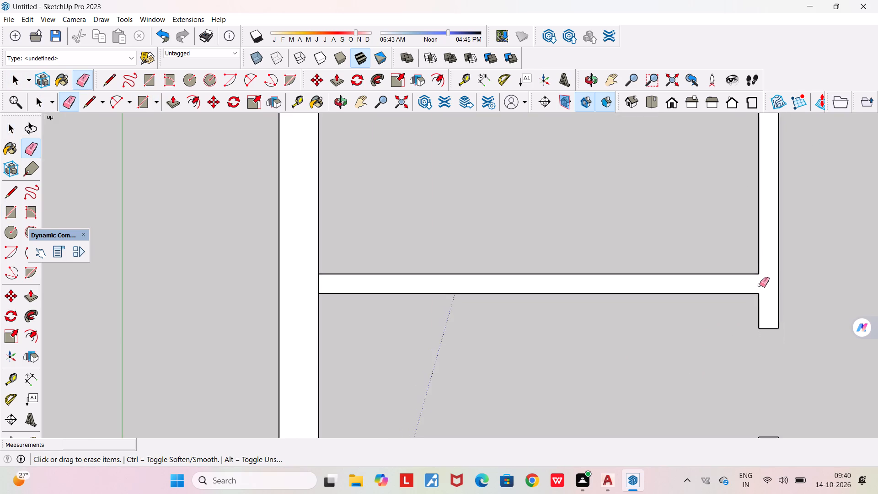
scroll(760, 285, down, 8)
scroll(772, 183, up, 10)
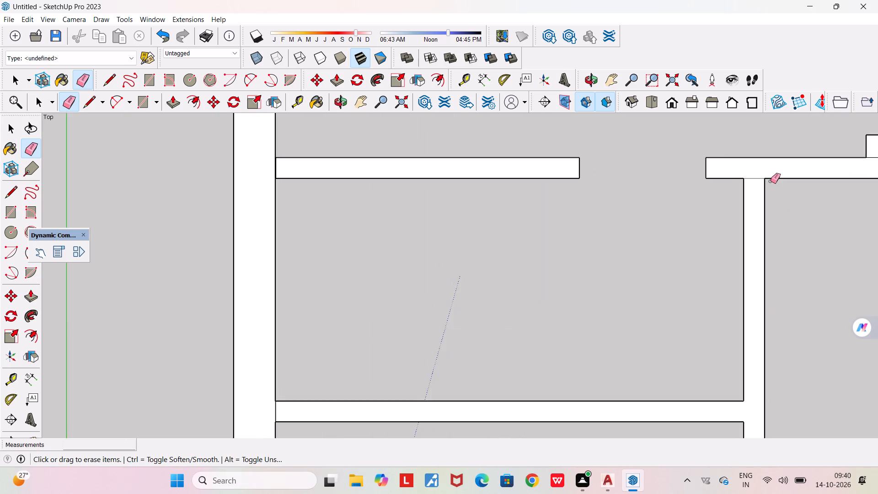
scroll(771, 181, up, 5)
drag(743, 173, 747, 185)
scroll(747, 188, down, 9)
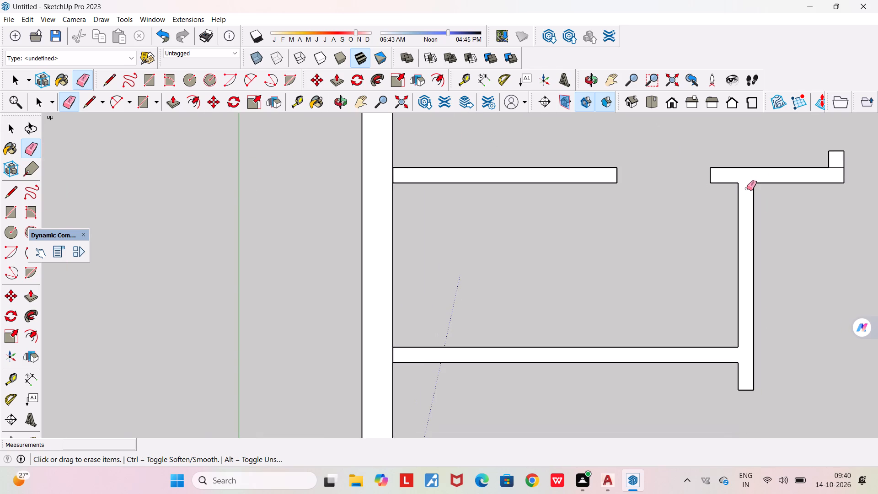
scroll(811, 164, up, 5)
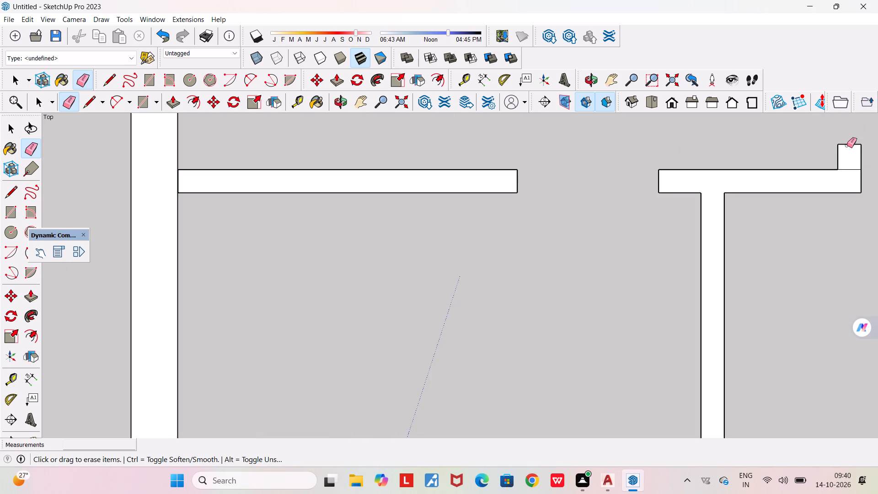
click(853, 169)
scroll(853, 169, down, 4)
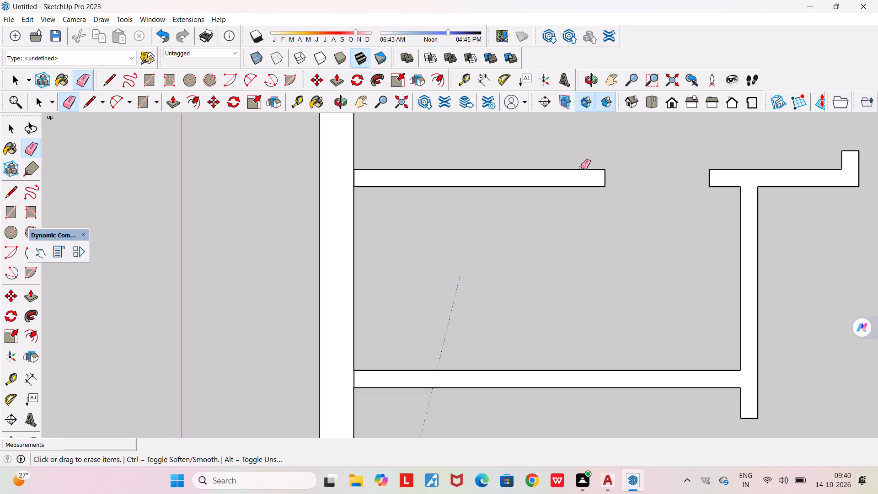
Draw a rectangle about 4 1/2" by 1/16" bridging the gap between the small left room's rear partition and the left outer wall.
scroll(392, 172, up, 5)
scroll(330, 199, up, 16)
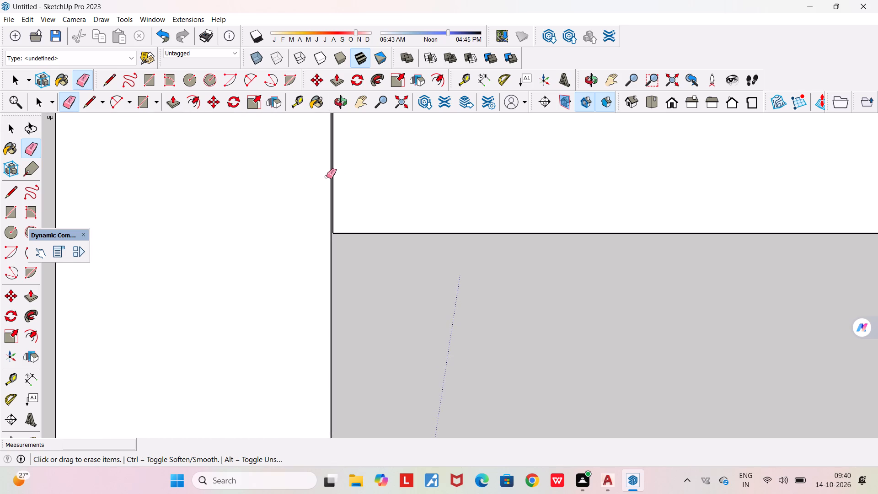
key(Escape)
key(Escape)
key(space)
key(r)
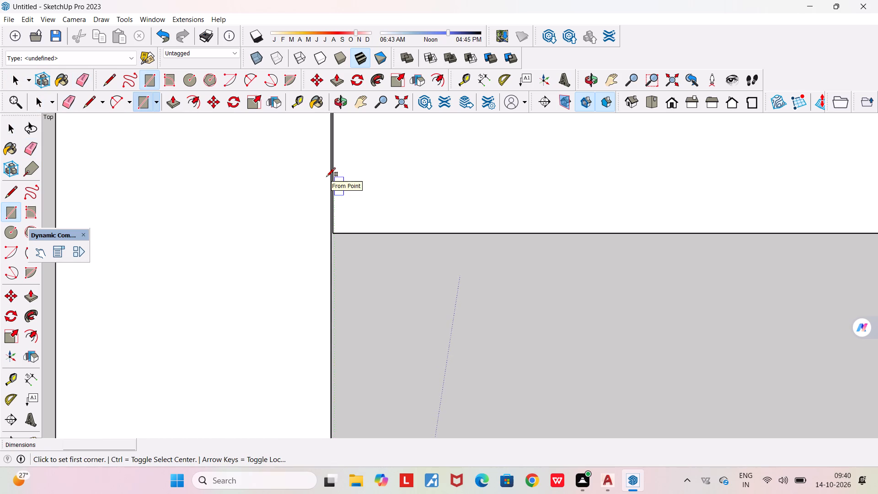
scroll(337, 212, up, 11)
scroll(332, 271, up, 5)
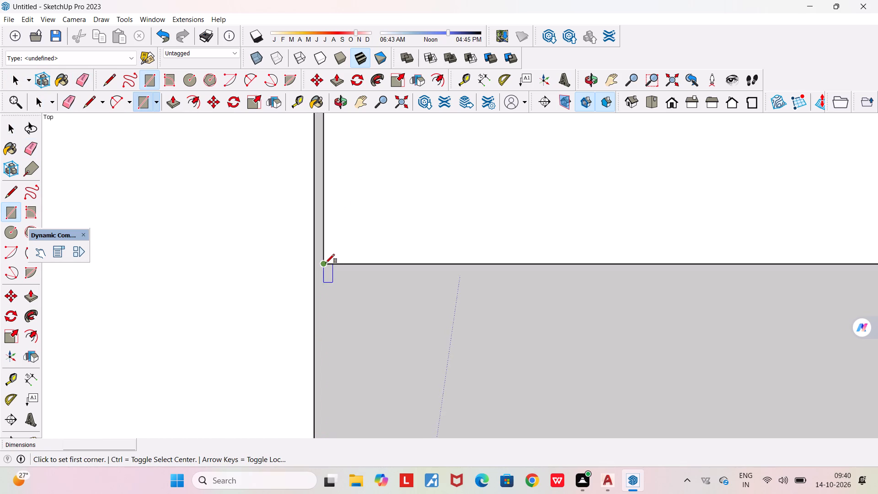
click(326, 263)
scroll(316, 221, down, 20)
scroll(316, 221, down, 5)
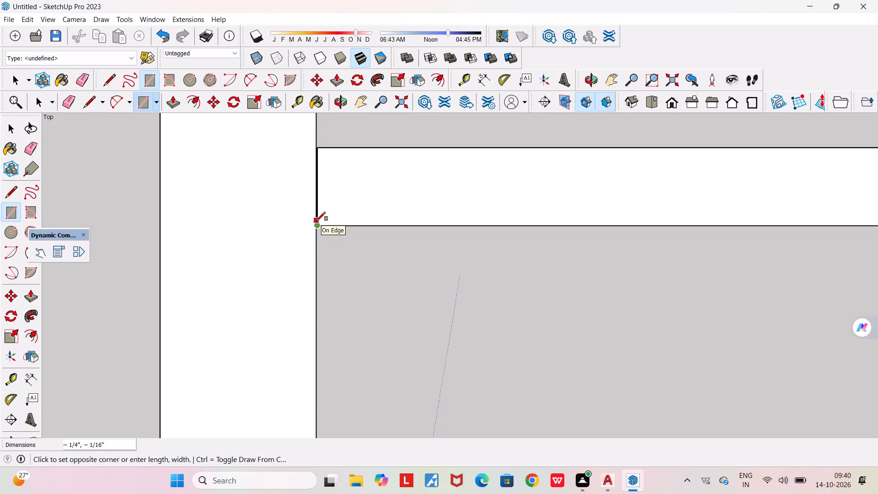
scroll(322, 161, up, 12)
scroll(309, 146, up, 12)
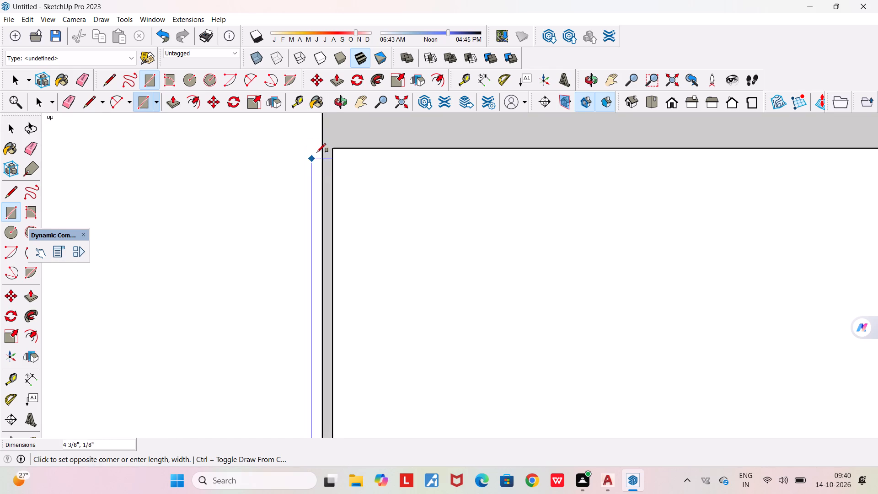
scroll(318, 147, up, 6)
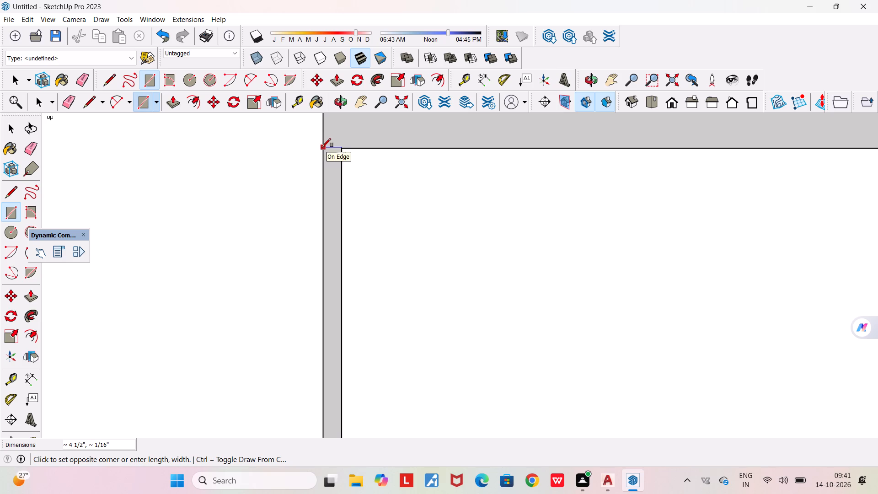
click(322, 148)
scroll(327, 161, down, 20)
scroll(327, 161, down, 6)
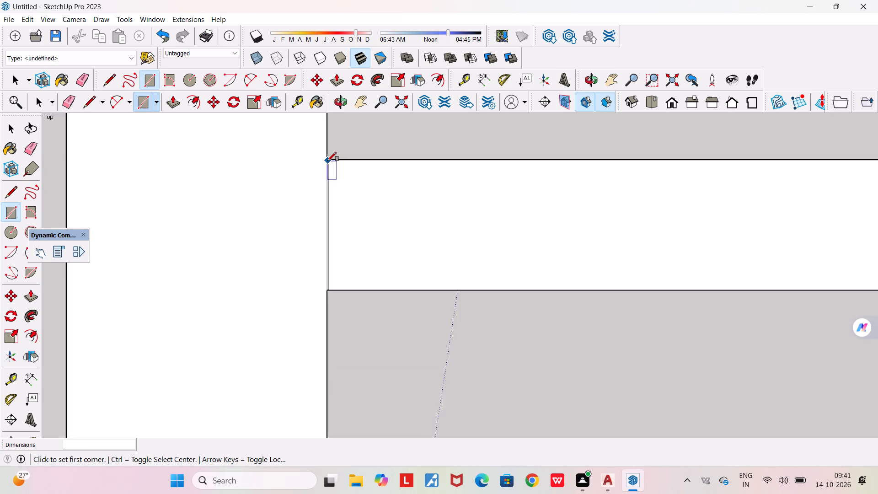
scroll(327, 161, down, 20)
scroll(327, 161, down, 13)
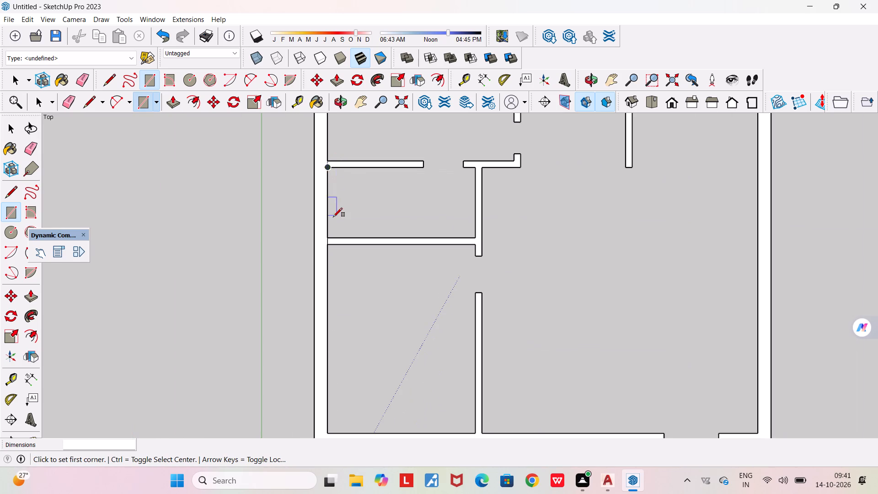
key(Escape)
key(space)
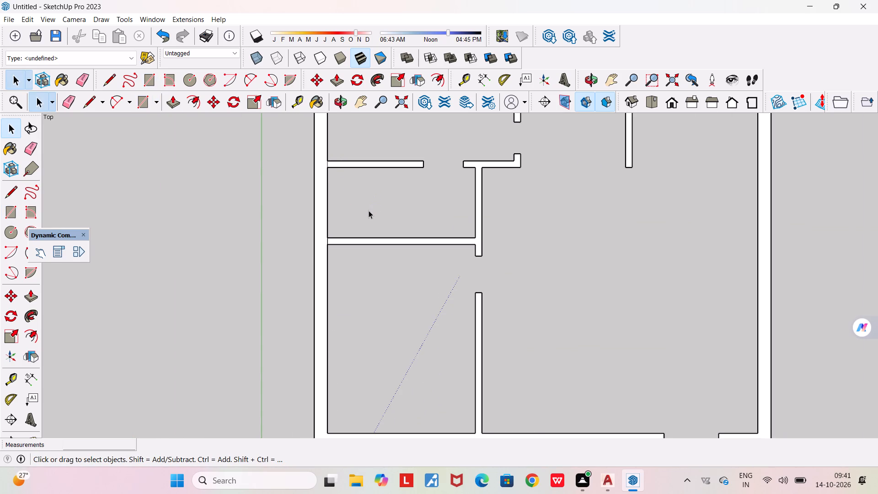
Erase the two seam lines where the left outer wall meets the rear outer wall.
key(h)
key(Return)
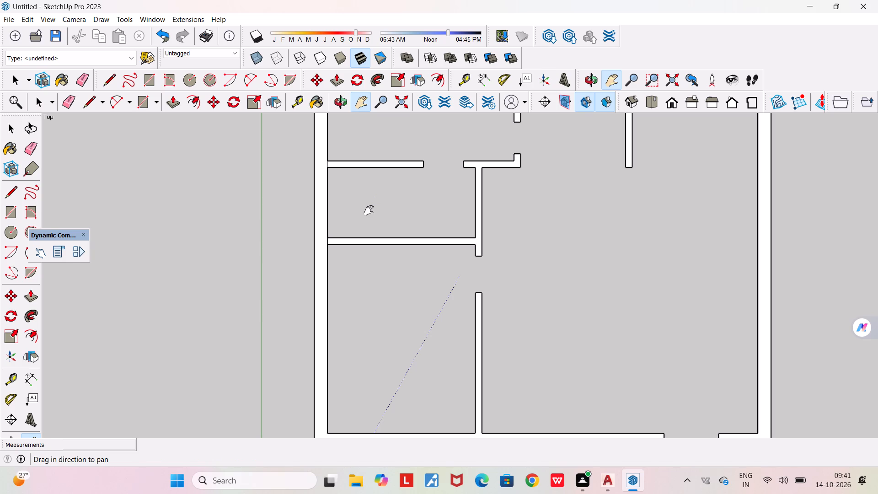
drag(400, 191, 385, 374)
scroll(302, 180, up, 7)
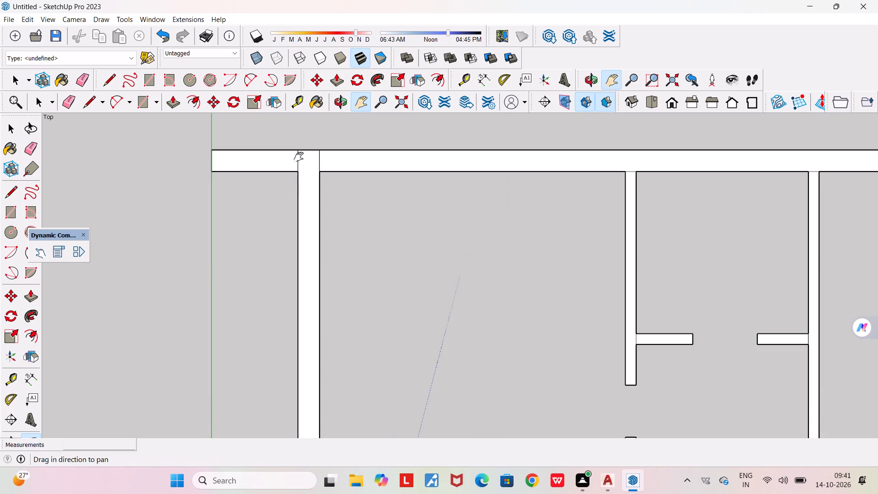
scroll(299, 157, up, 2)
key(e)
click(299, 157)
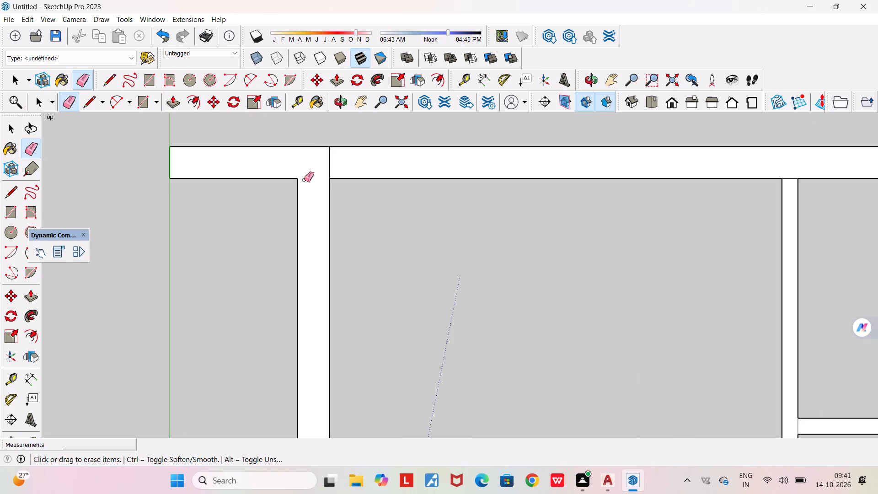
click(328, 160)
scroll(329, 165, up, 1)
scroll(329, 165, down, 5)
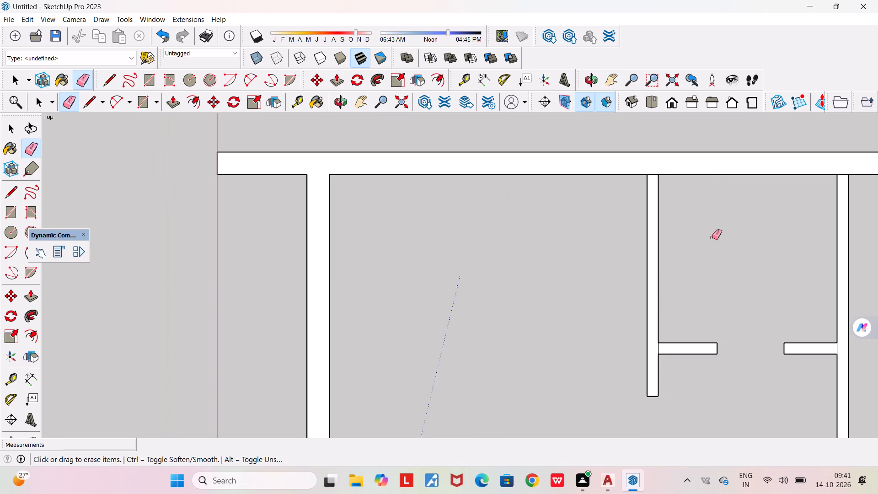
Erase the seam lines where the small rear room's left wall meets the rear outer wall and the left door stub.
scroll(664, 172, up, 6)
click(644, 175)
scroll(648, 207, down, 6)
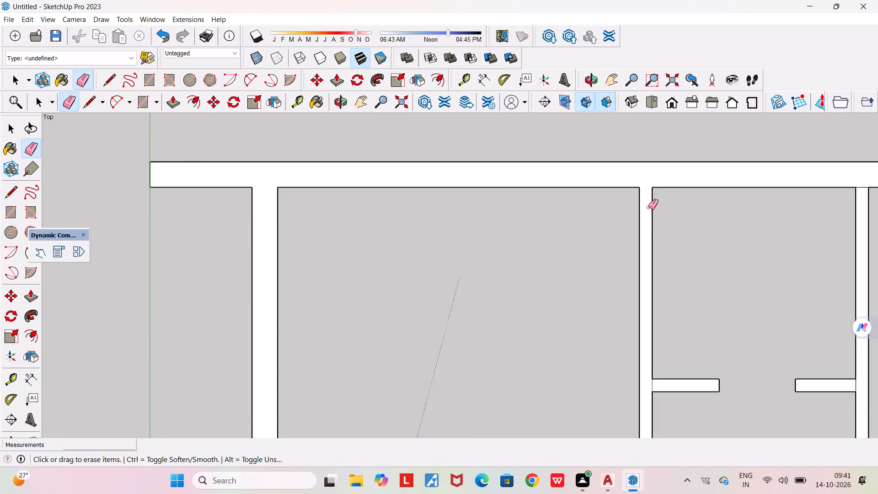
scroll(648, 207, down, 2)
scroll(649, 352, up, 7)
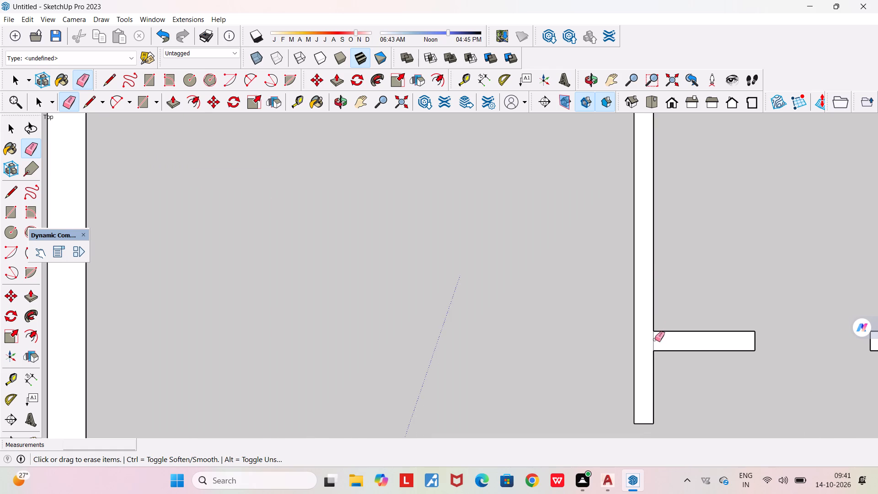
click(655, 339)
scroll(656, 341, down, 13)
Erase the seam lines where the small rear room's right wall meets the right door stub and the rear outer wall.
scroll(787, 339, up, 6)
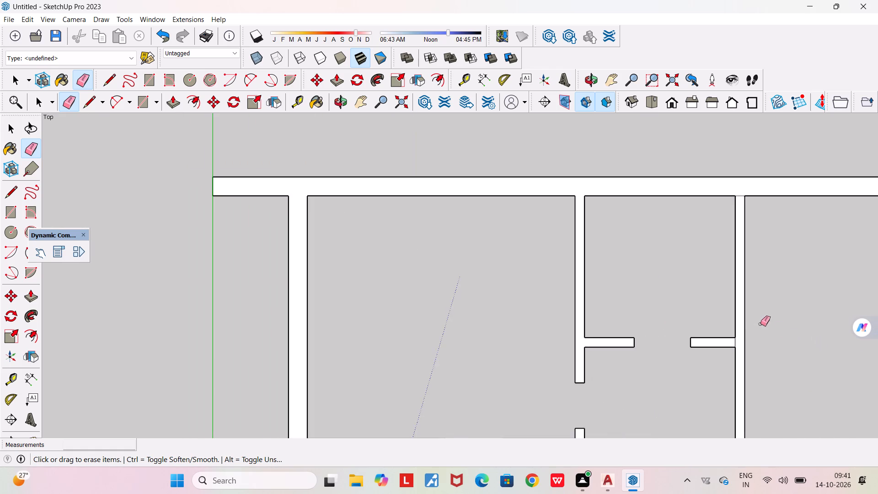
scroll(760, 324, up, 5)
click(733, 348)
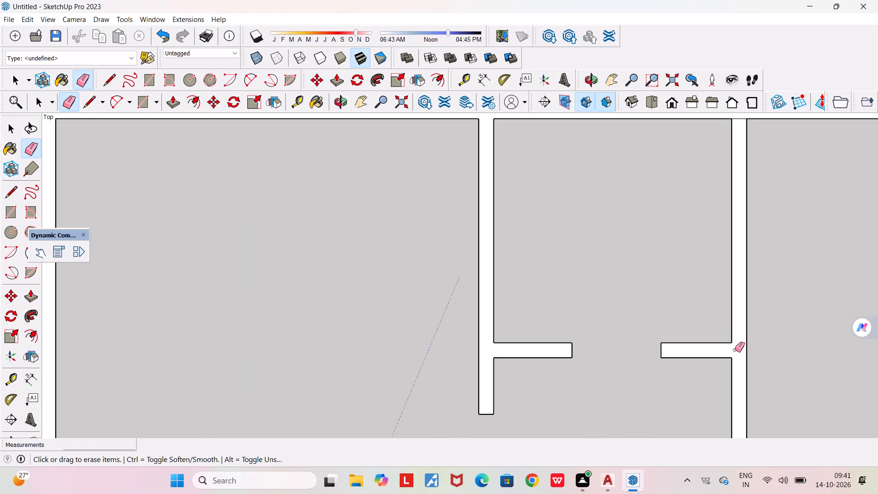
scroll(735, 350, down, 11)
scroll(741, 260, up, 6)
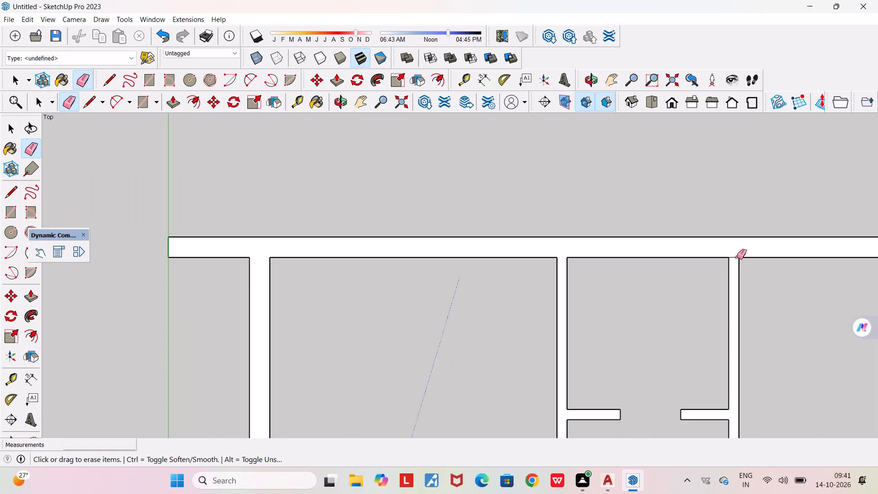
click(735, 257)
scroll(733, 273, down, 12)
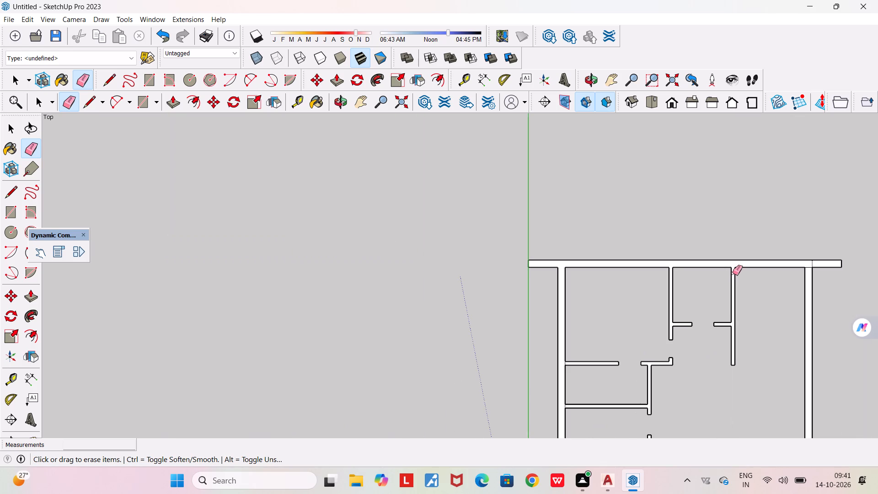
Erase the two seam lines where the right outer wall meets the rear outer wall.
scroll(827, 263, up, 12)
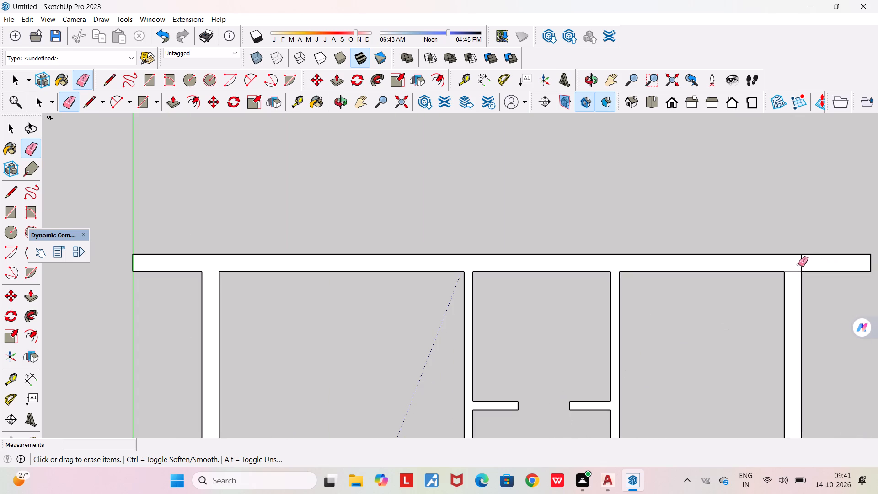
click(803, 264)
click(797, 271)
scroll(794, 294, down, 13)
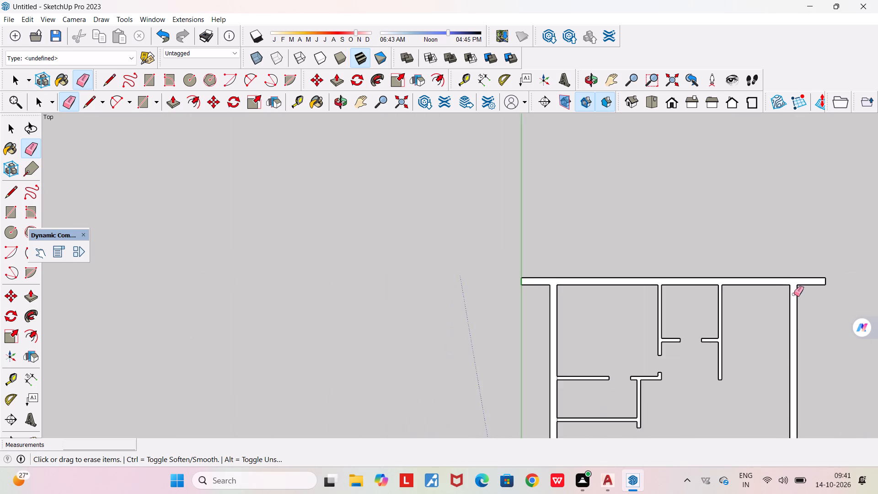
Erase the two seam lines where the small left room's front partition meets the left outer wall.
scroll(794, 294, down, 11)
scroll(792, 375, up, 15)
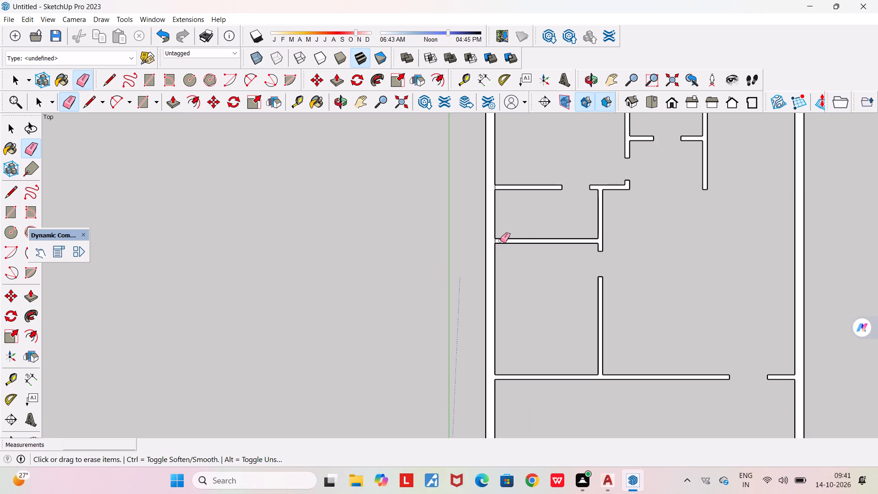
scroll(500, 241, up, 12)
scroll(489, 237, up, 13)
scroll(489, 237, down, 4)
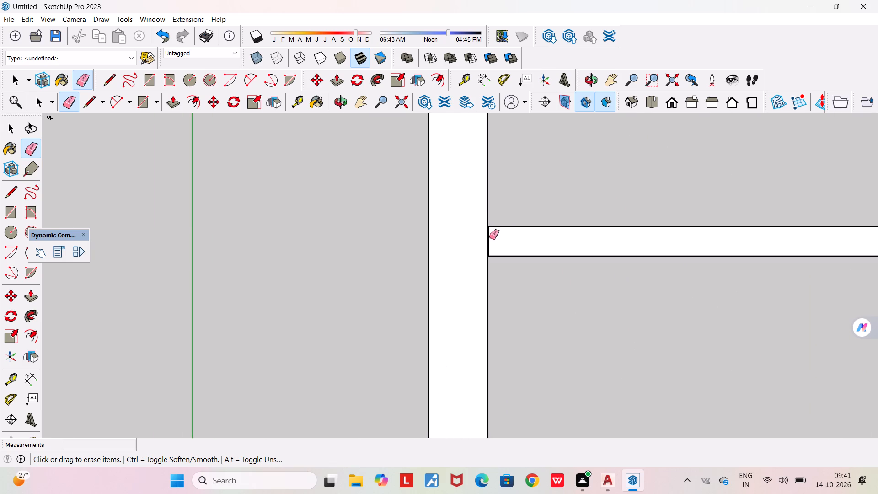
scroll(489, 237, down, 10)
scroll(489, 237, up, 20)
scroll(489, 237, up, 3)
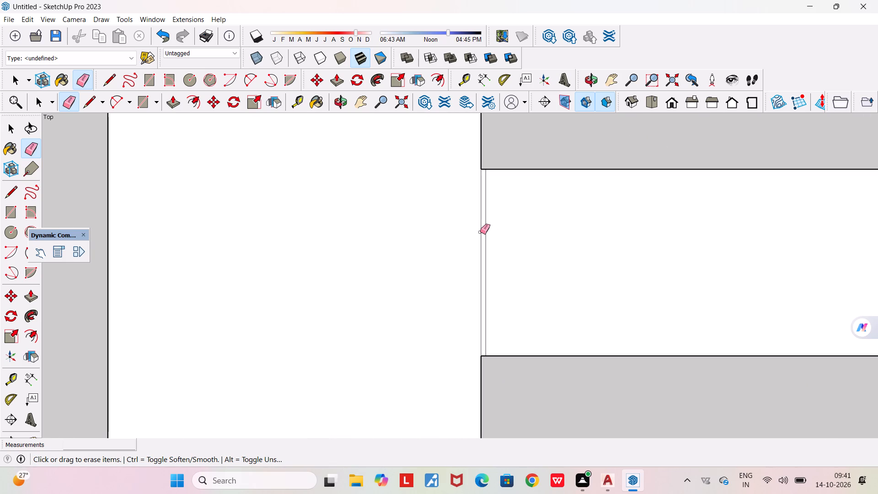
click(482, 233)
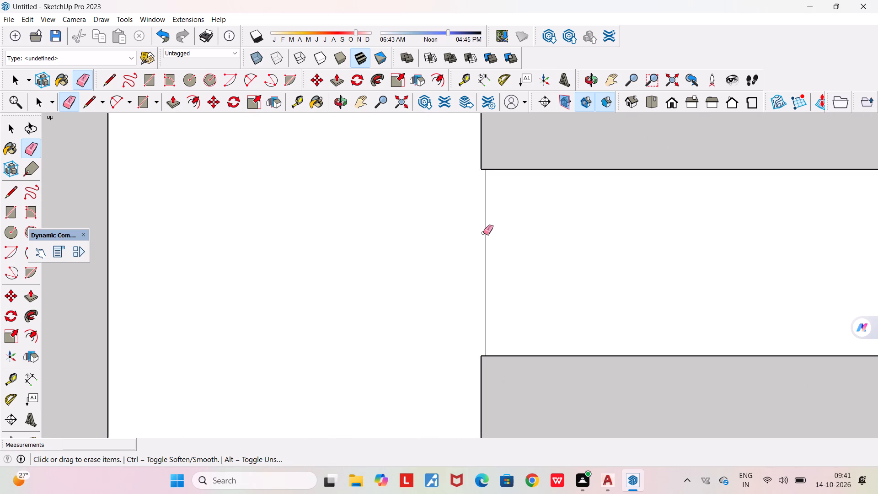
click(487, 236)
click(486, 234)
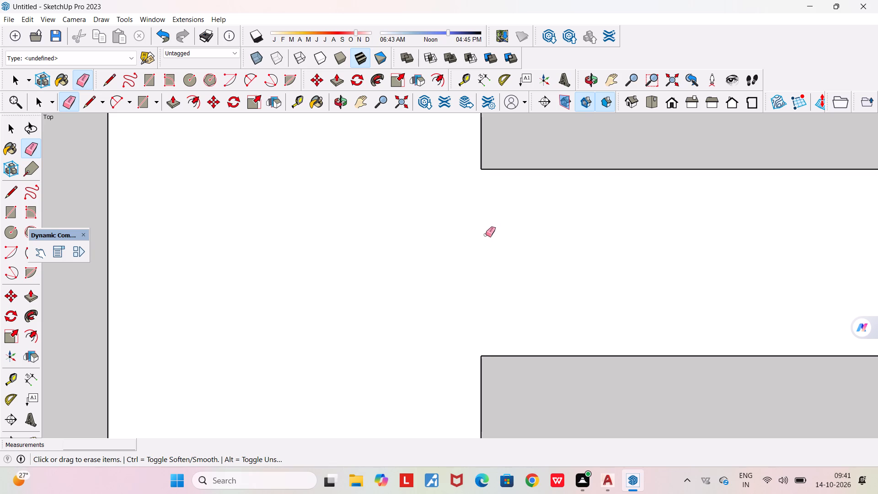
scroll(486, 235, down, 20)
scroll(486, 235, down, 16)
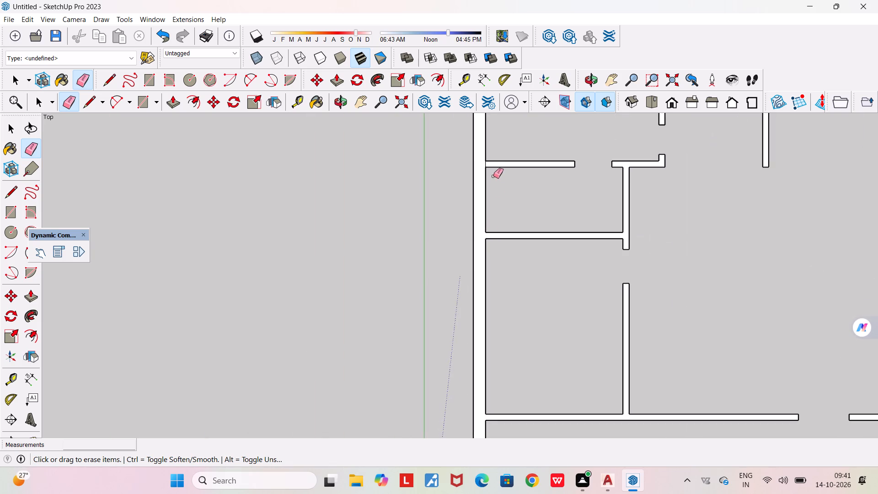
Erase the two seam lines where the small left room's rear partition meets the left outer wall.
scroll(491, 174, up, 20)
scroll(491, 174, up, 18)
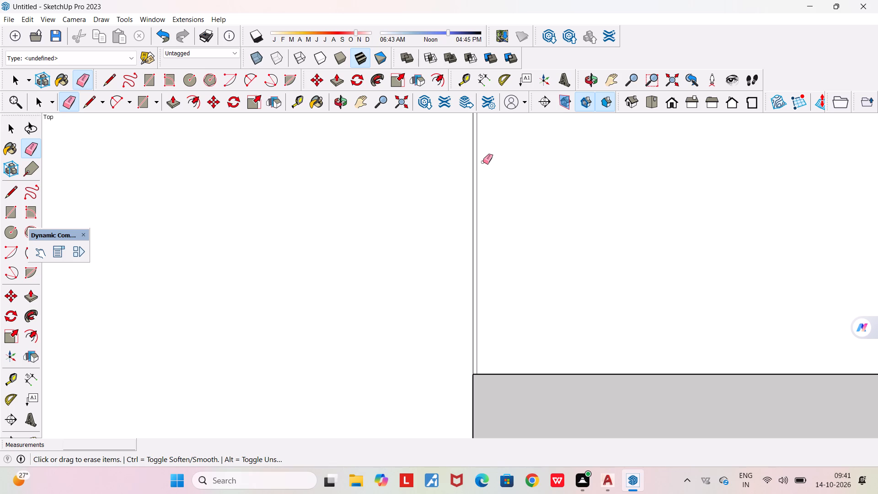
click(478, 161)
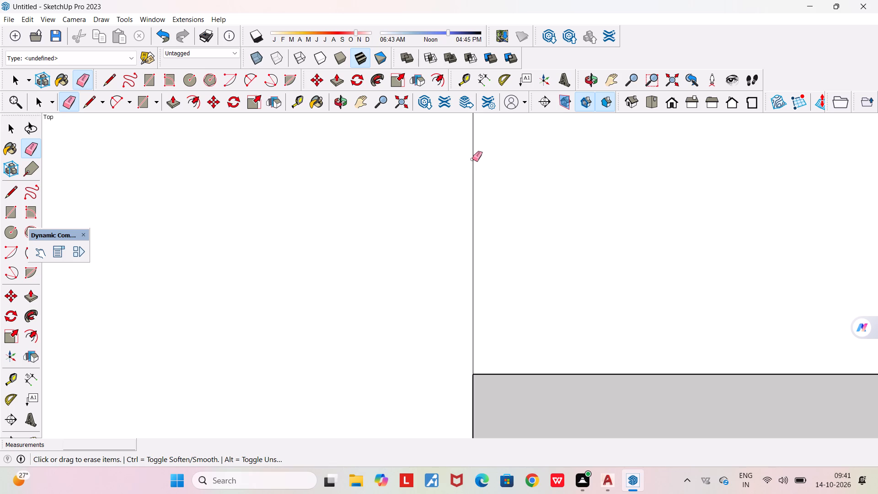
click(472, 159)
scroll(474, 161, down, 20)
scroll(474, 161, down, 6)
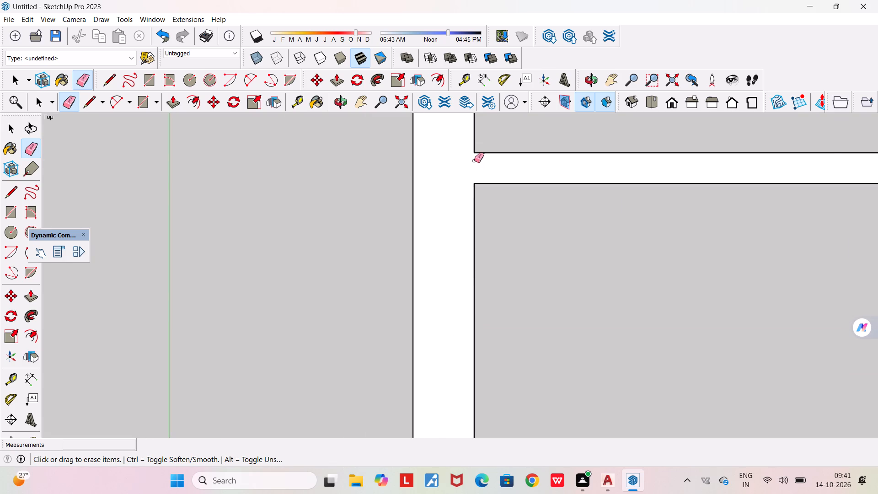
Examine the interior wall junctions across the floor plan for remaining seam lines.
scroll(474, 161, down, 9)
scroll(681, 295, down, 6)
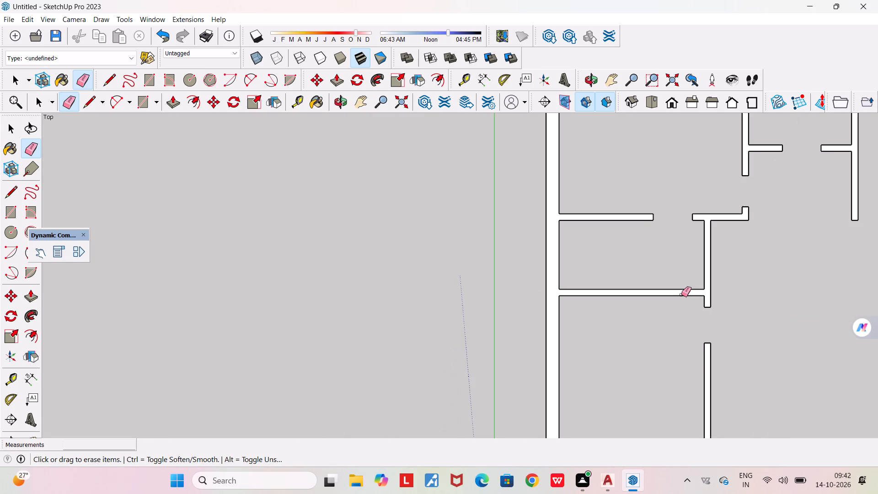
scroll(681, 259, down, 9)
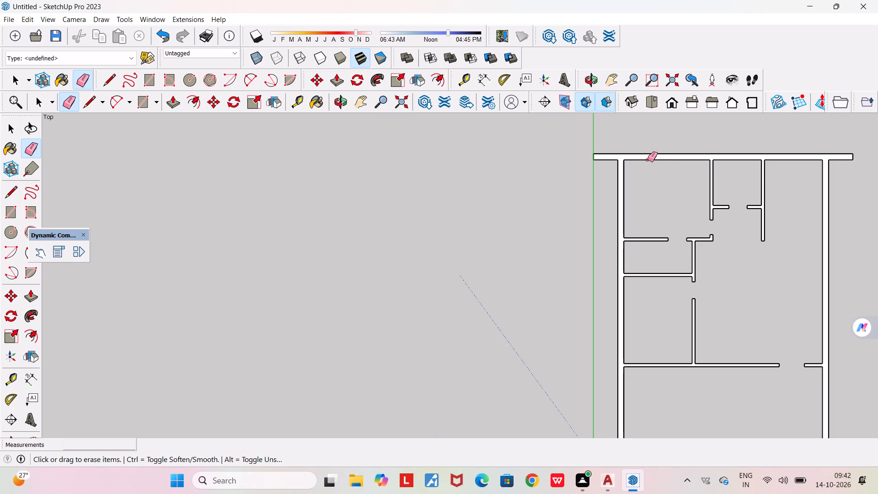
scroll(762, 189, up, 14)
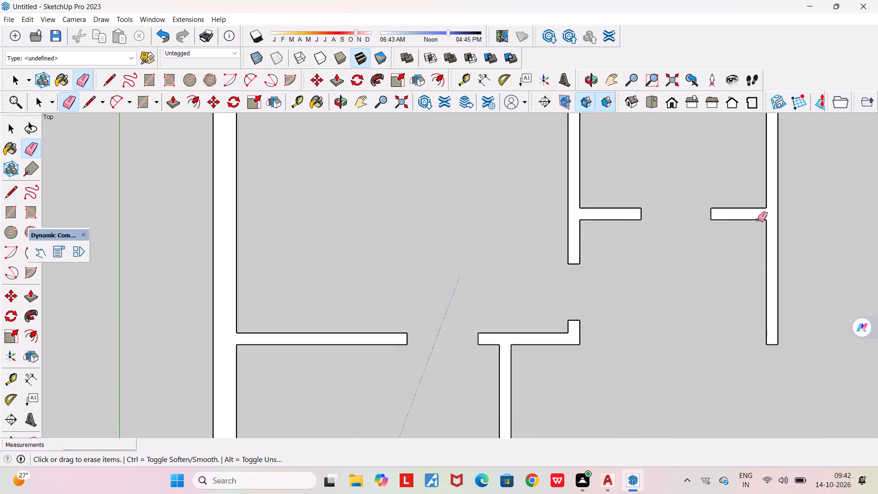
scroll(758, 220, up, 2)
scroll(758, 220, down, 10)
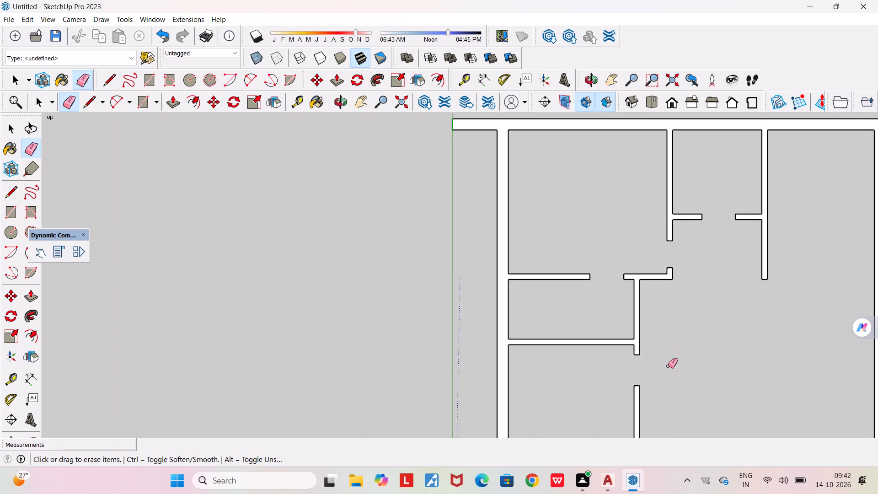
scroll(668, 366, down, 15)
scroll(680, 428, up, 6)
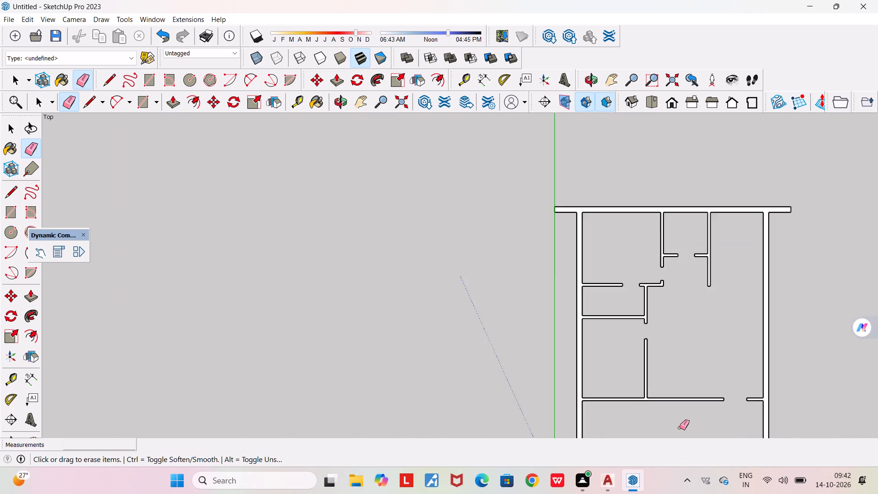
scroll(680, 428, down, 1)
scroll(680, 428, up, 11)
scroll(680, 428, down, 5)
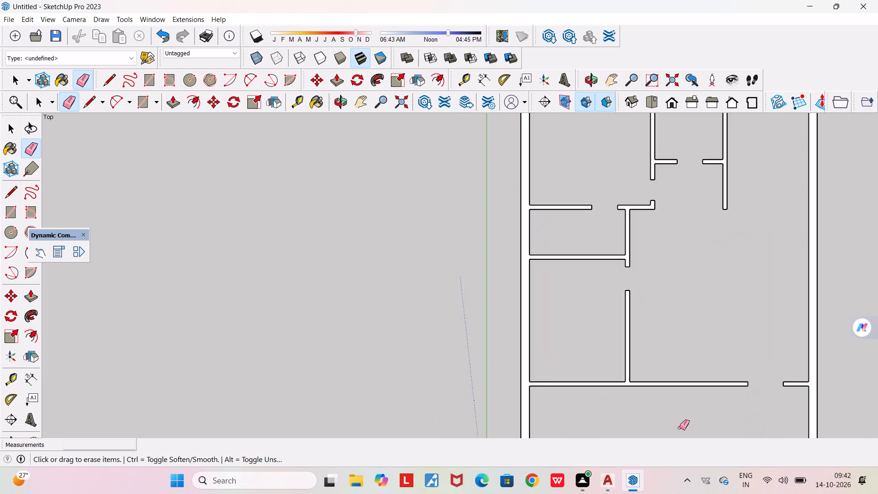
scroll(680, 428, down, 6)
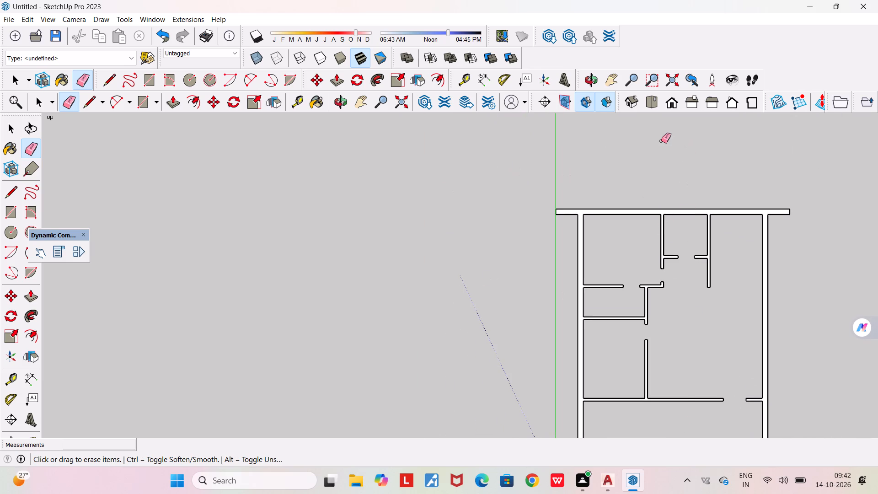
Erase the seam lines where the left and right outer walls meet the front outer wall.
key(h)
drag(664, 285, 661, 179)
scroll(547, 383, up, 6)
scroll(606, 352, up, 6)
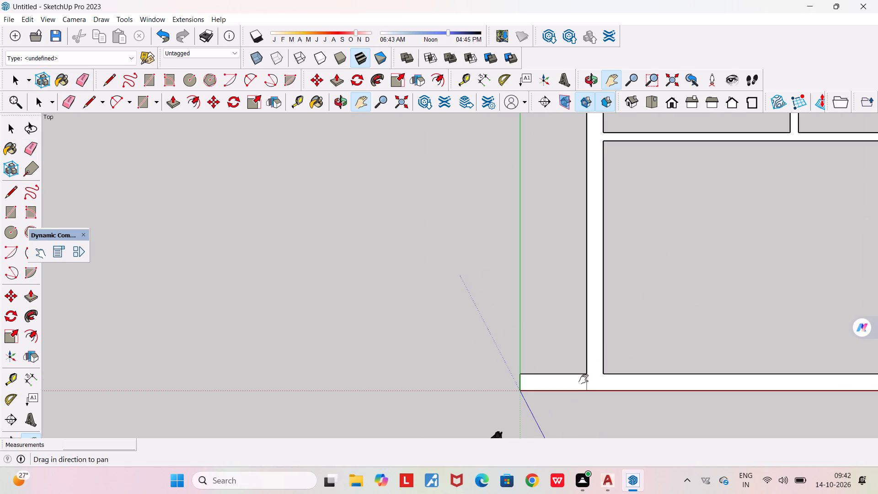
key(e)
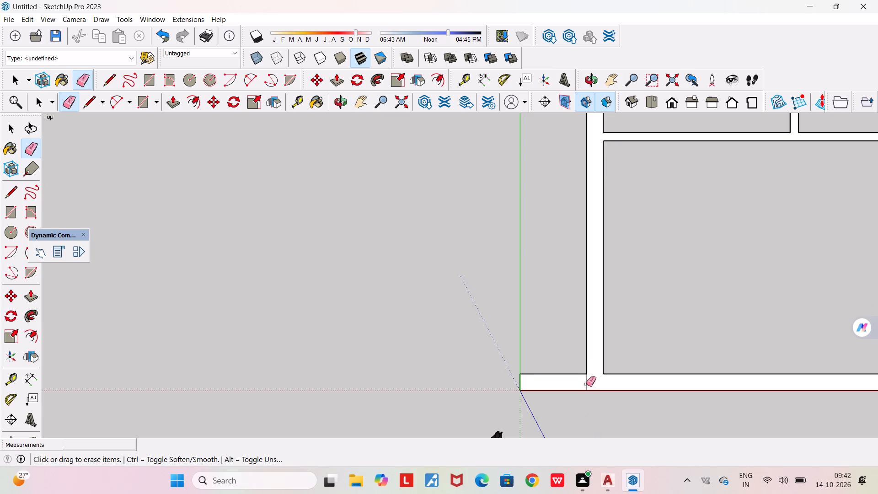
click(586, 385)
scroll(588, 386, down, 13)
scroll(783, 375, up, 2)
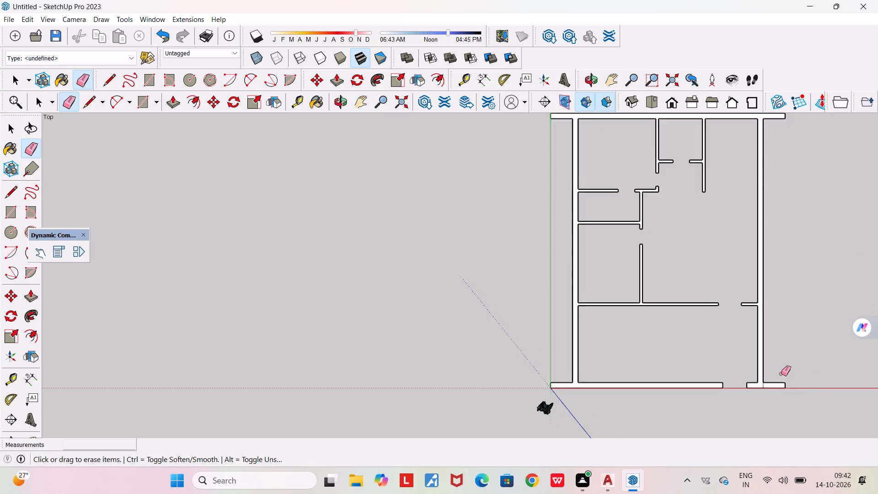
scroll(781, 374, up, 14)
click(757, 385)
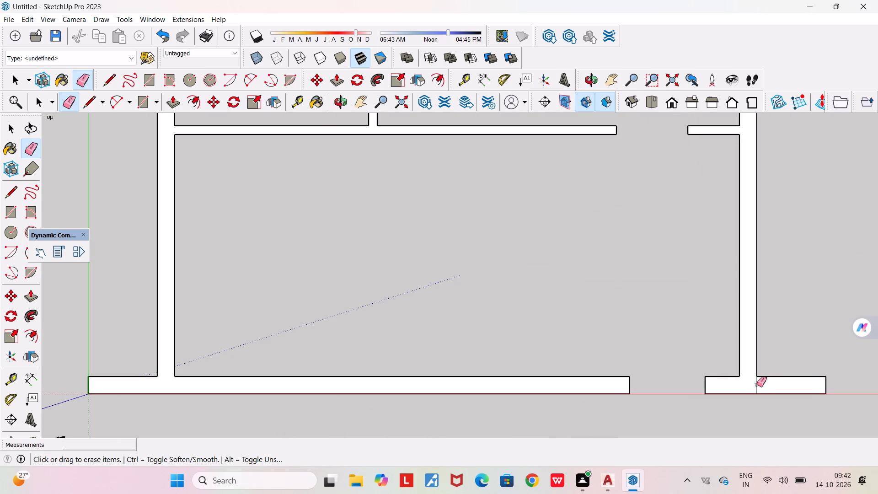
Review the complete wall outline for any junctions that still need cleaning.
scroll(762, 392, up, 1)
scroll(762, 392, down, 20)
scroll(762, 392, down, 1)
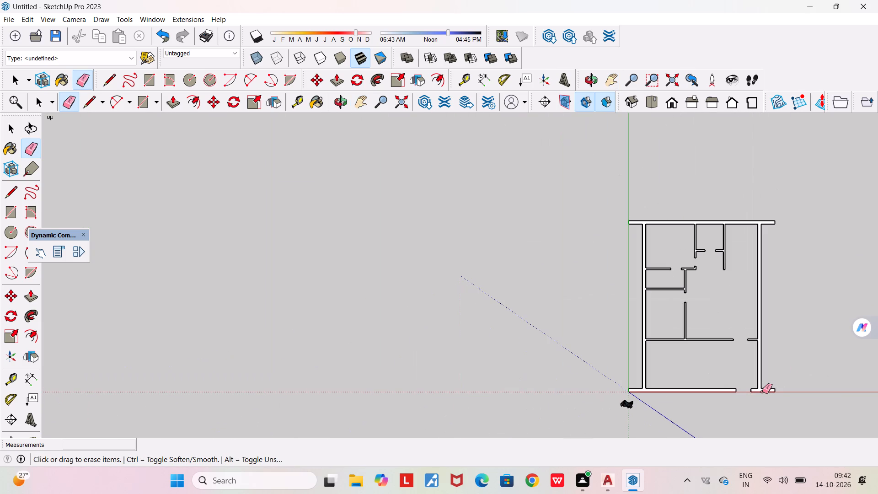
scroll(645, 404, up, 6)
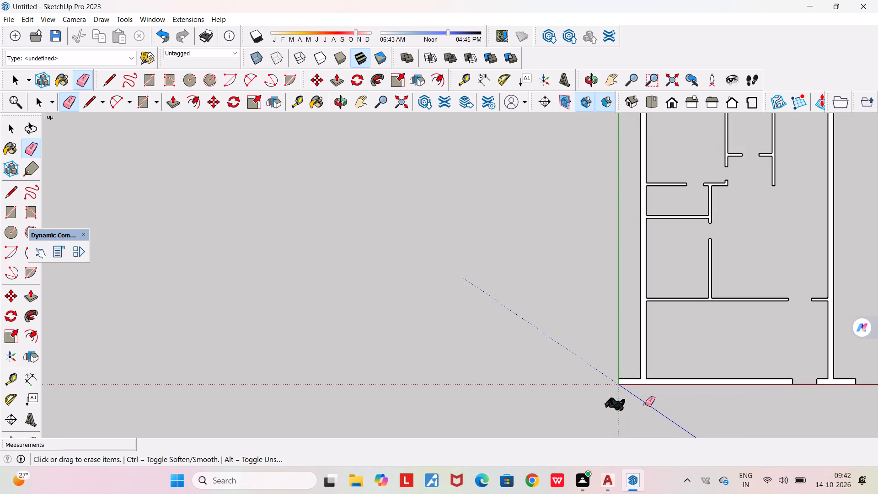
scroll(645, 404, down, 7)
scroll(708, 322, up, 7)
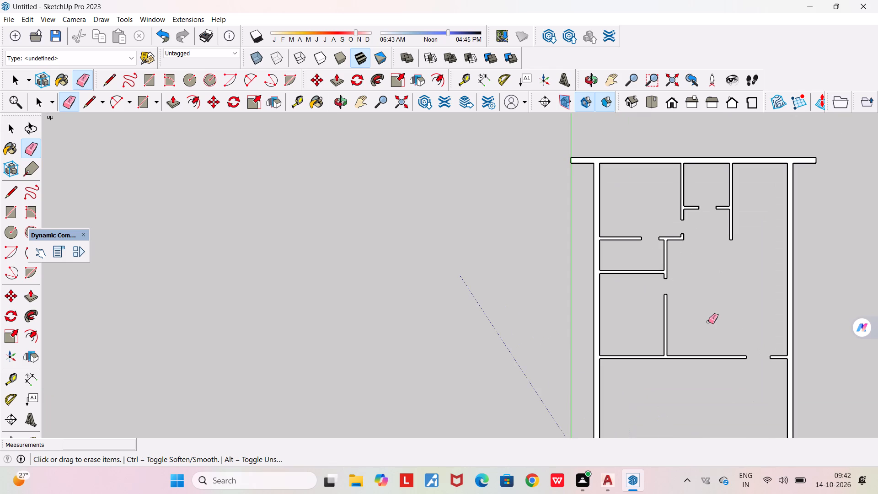
scroll(708, 322, down, 7)
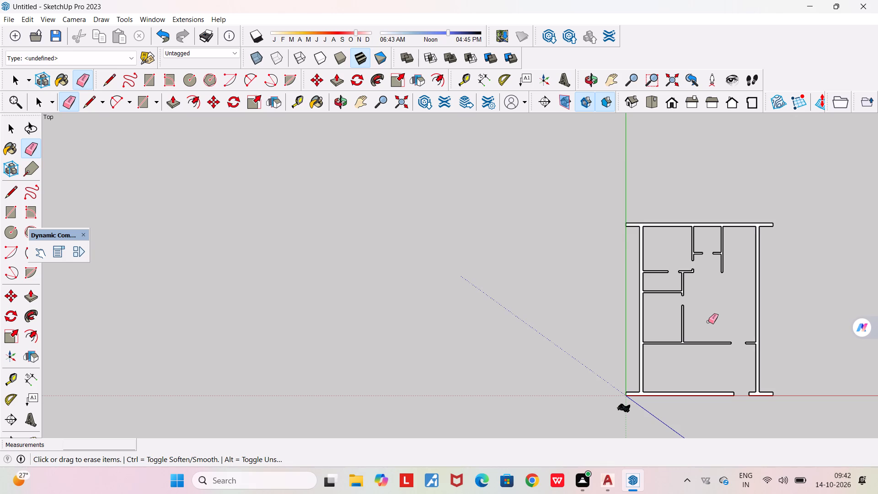
scroll(708, 322, up, 5)
scroll(708, 322, down, 3)
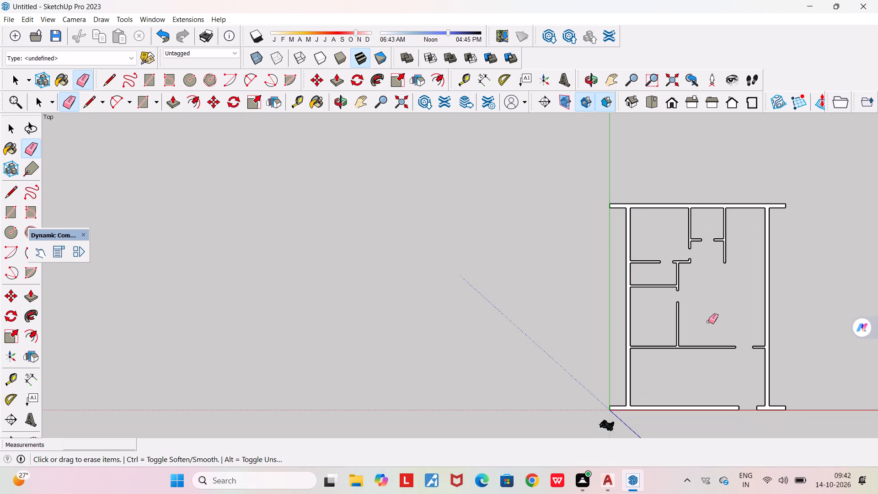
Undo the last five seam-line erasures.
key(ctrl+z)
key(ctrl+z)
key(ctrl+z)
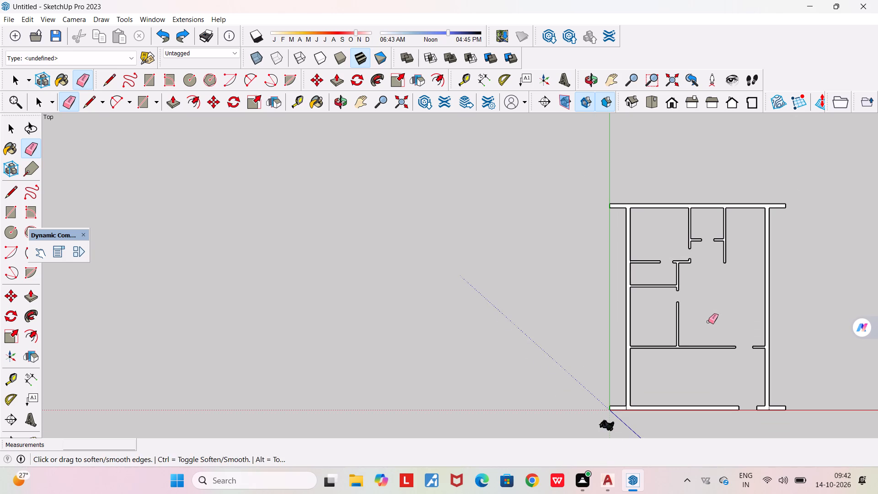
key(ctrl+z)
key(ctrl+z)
Undo the earlier erasures, back through the removal of the window, staircase and outer boundary linework.
key(ctrl+z)
key(ctrl+z)
key(ctrl+z)
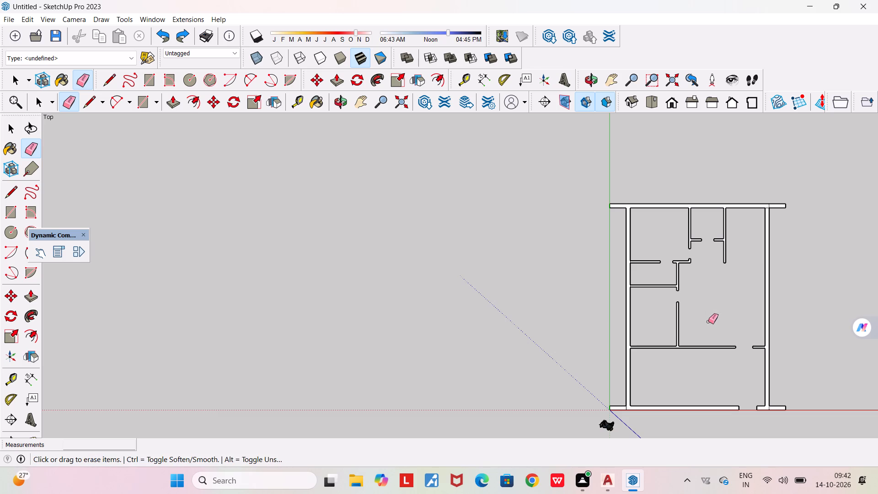
key(ctrl+z)
key(ctrl+z)
key(ctrl+z)
key(ctrl+z)
key(ctrl+z)
key(ctrl+z)
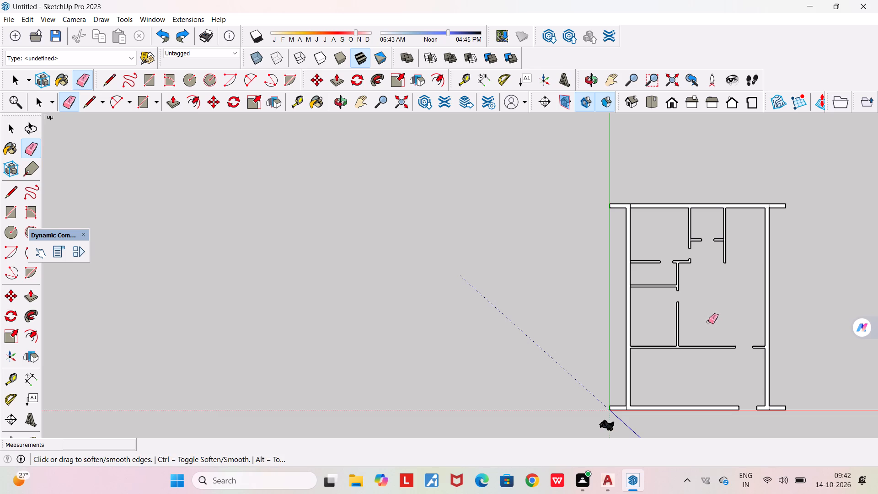
key(ctrl+z)
key(ctrl+z)
key(ctrl+z)
key(ctrl+z)
key(ctrl+z)
key(ctrl+z)
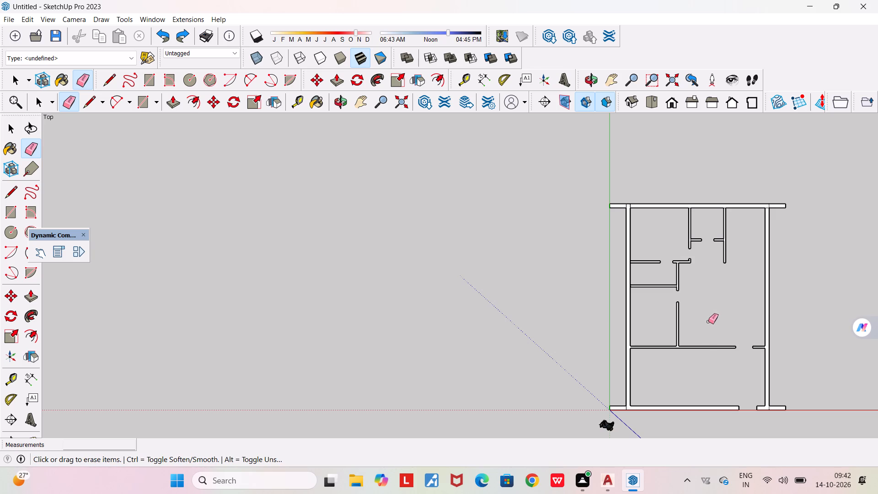
key(ctrl+z)
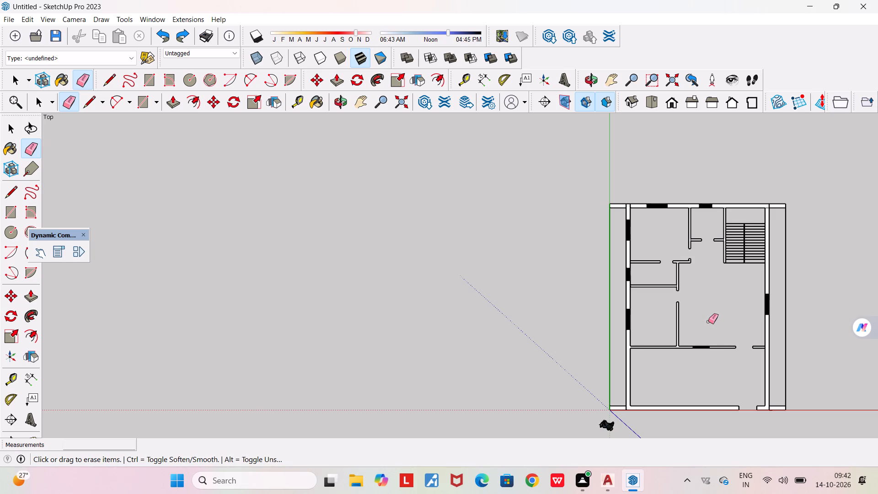
Erase the seam lines at the short wall return and where the two short partitions beside the staircase meet their walls.
scroll(708, 322, up, 11)
scroll(680, 376, up, 5)
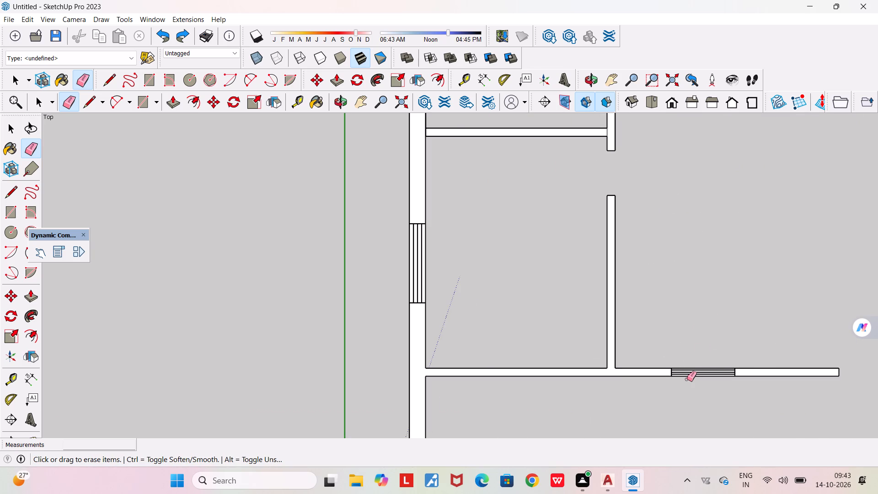
scroll(687, 379, down, 10)
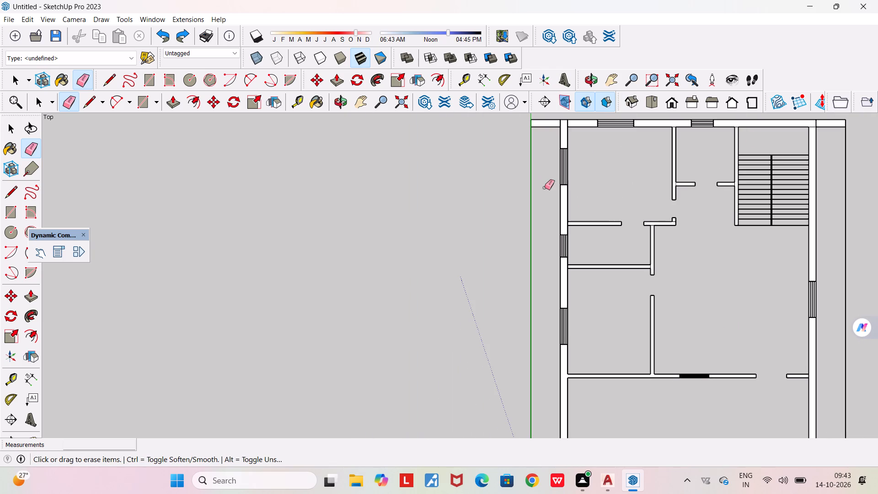
scroll(652, 219, up, 6)
scroll(687, 236, up, 5)
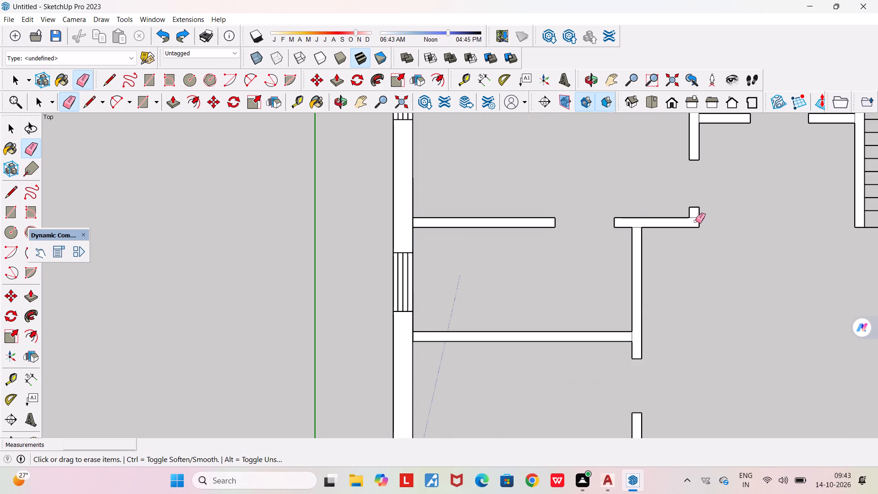
click(695, 217)
scroll(695, 217, down, 6)
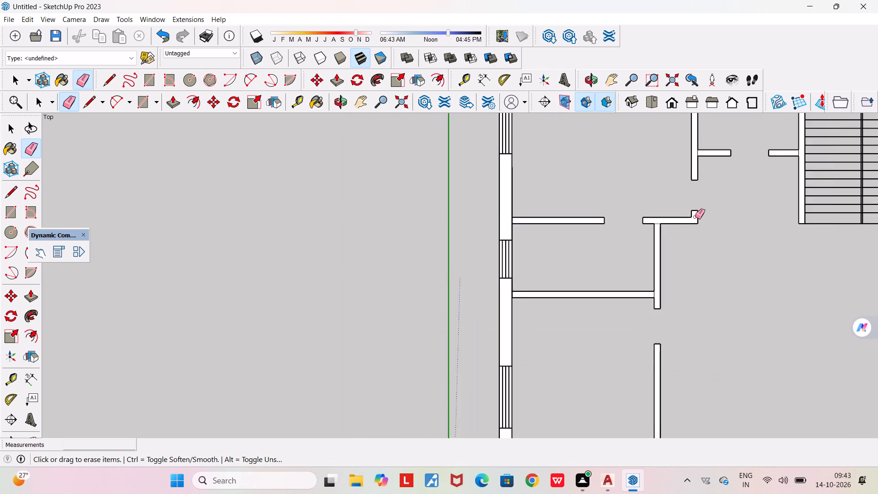
scroll(702, 163, up, 4)
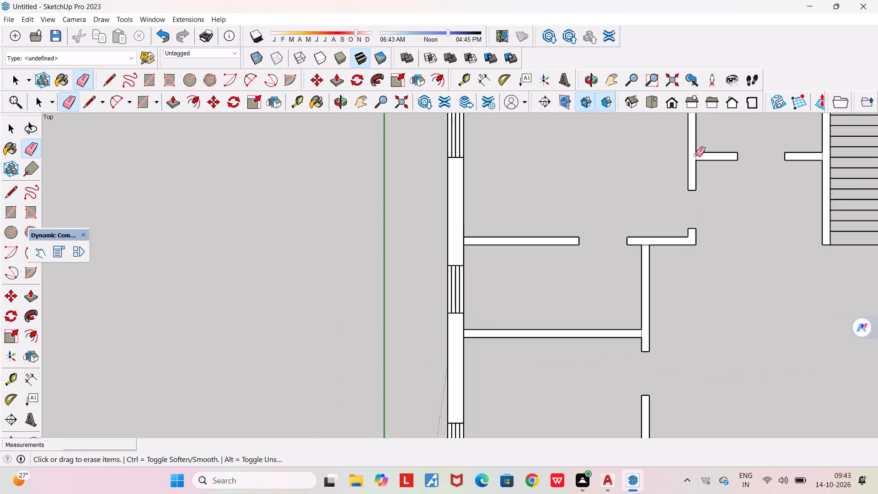
click(696, 156)
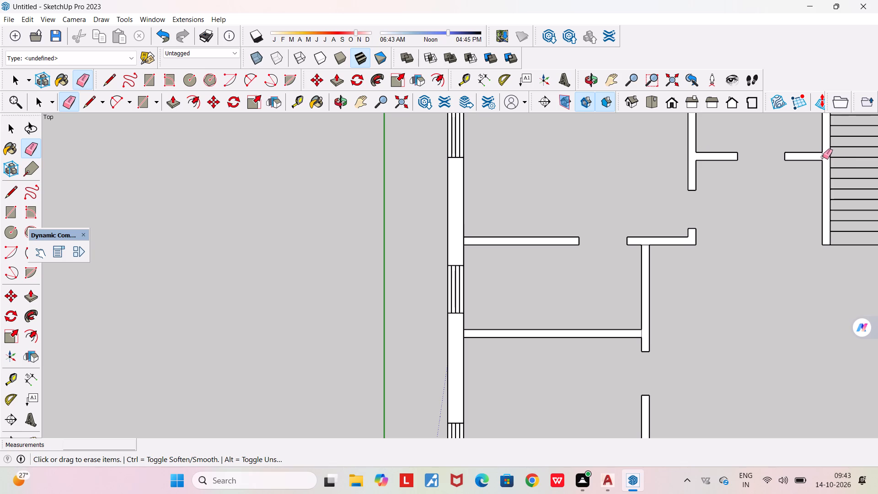
click(823, 157)
Erase the seam line where the small left room's lower partition meets its right-hand interior wall.
scroll(823, 157, down, 10)
scroll(654, 193, up, 5)
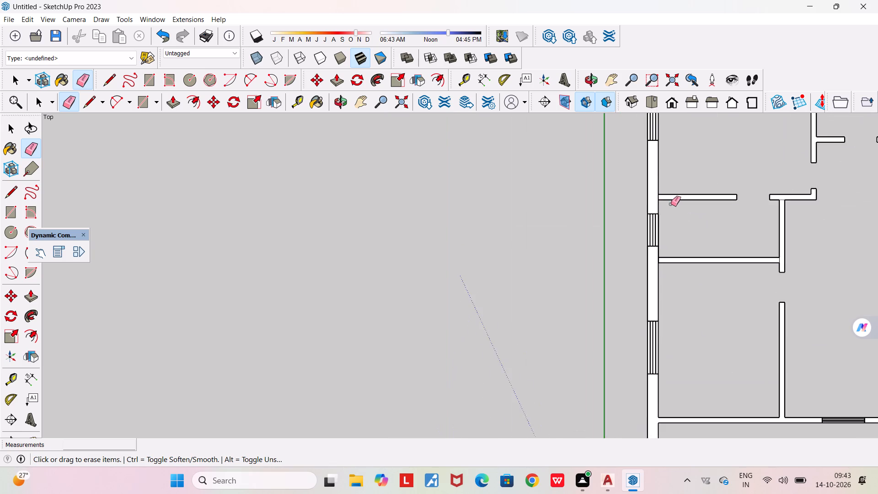
scroll(671, 204, up, 4)
scroll(664, 199, up, 20)
scroll(664, 199, up, 11)
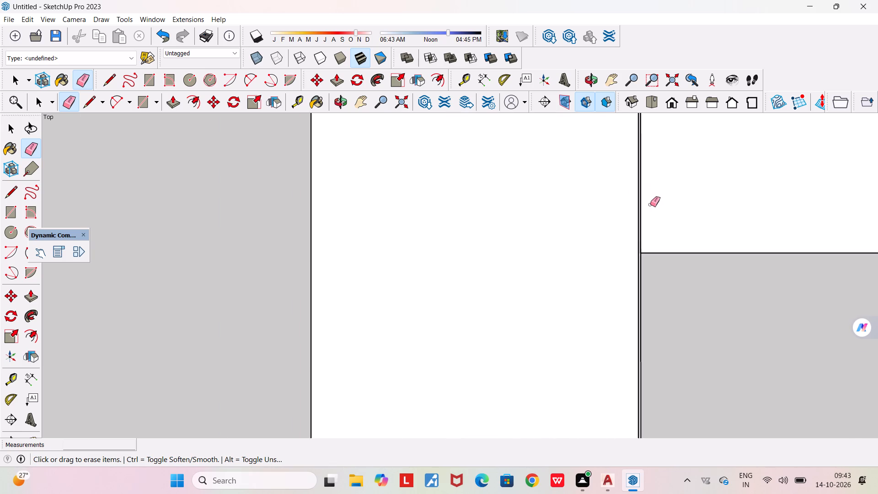
scroll(650, 204, up, 2)
scroll(650, 204, down, 16)
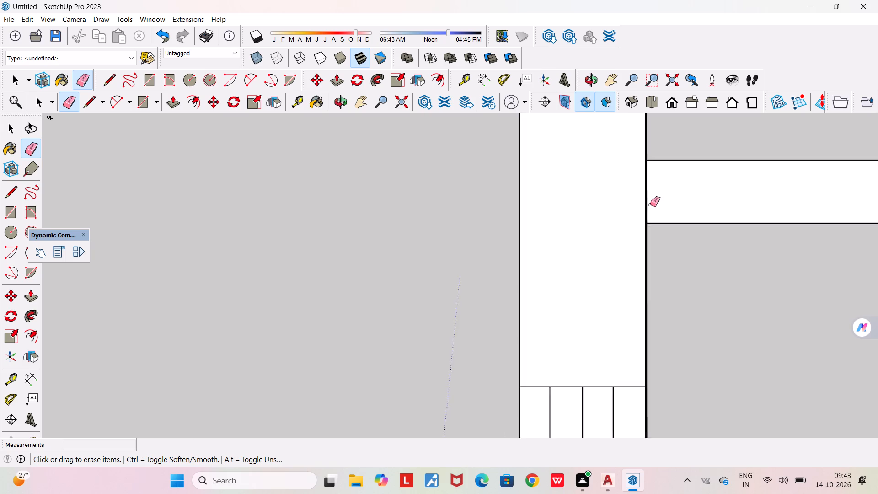
scroll(650, 204, down, 20)
scroll(671, 300, up, 6)
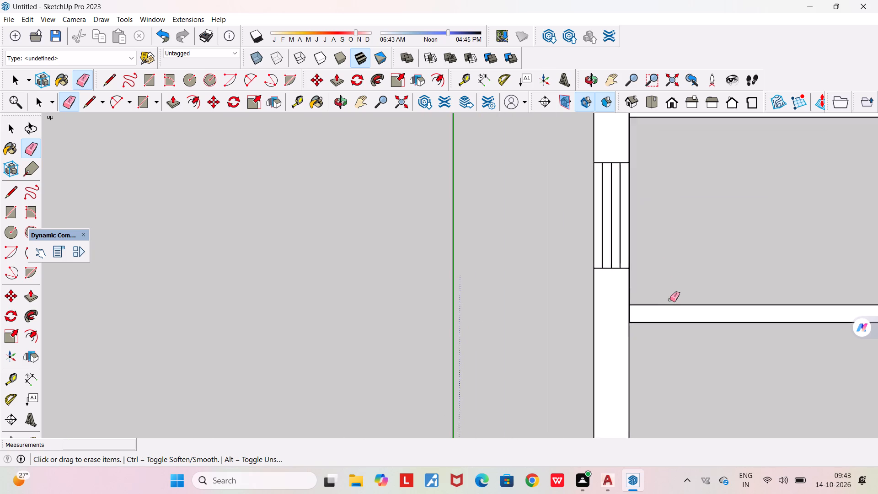
scroll(670, 300, up, 5)
scroll(665, 297, down, 19)
scroll(760, 297, up, 6)
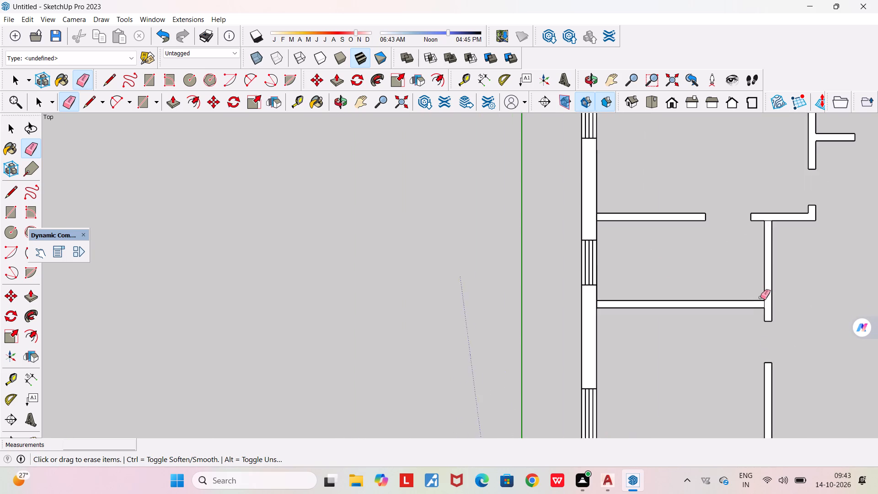
click(766, 304)
scroll(766, 304, down, 15)
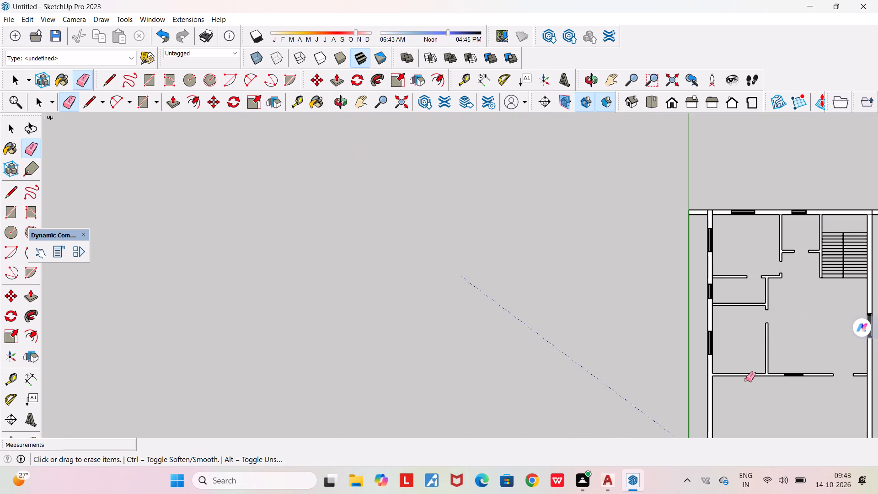
Erase the doubled edge crossing the left and rear outer wall junction, together with the imported window and staircase linework.
scroll(746, 381, up, 8)
scroll(852, 387, up, 7)
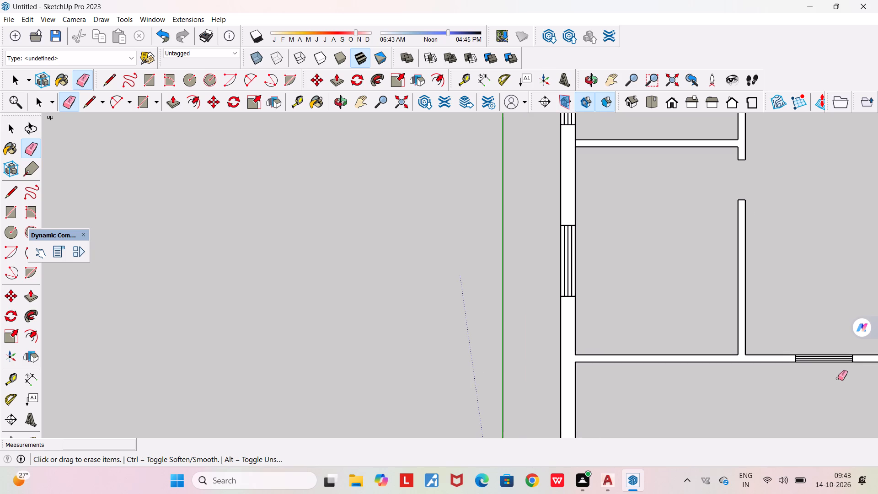
scroll(838, 378, down, 13)
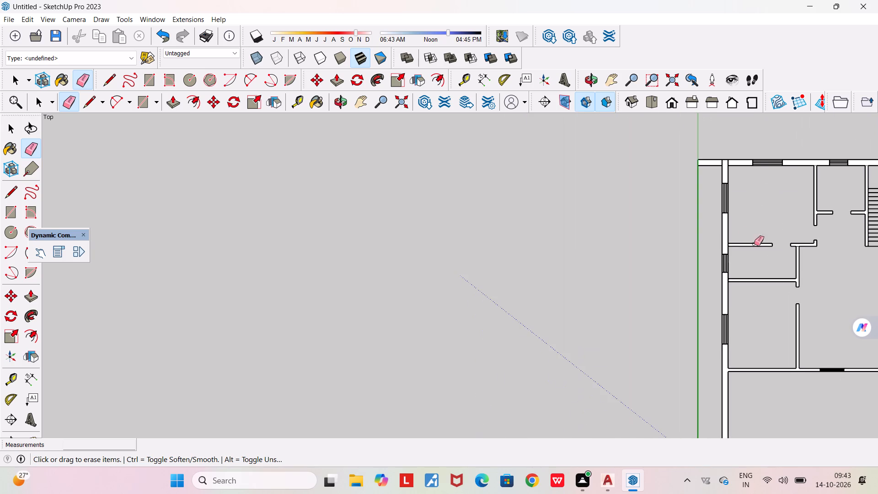
scroll(715, 145, up, 18)
scroll(747, 181, up, 6)
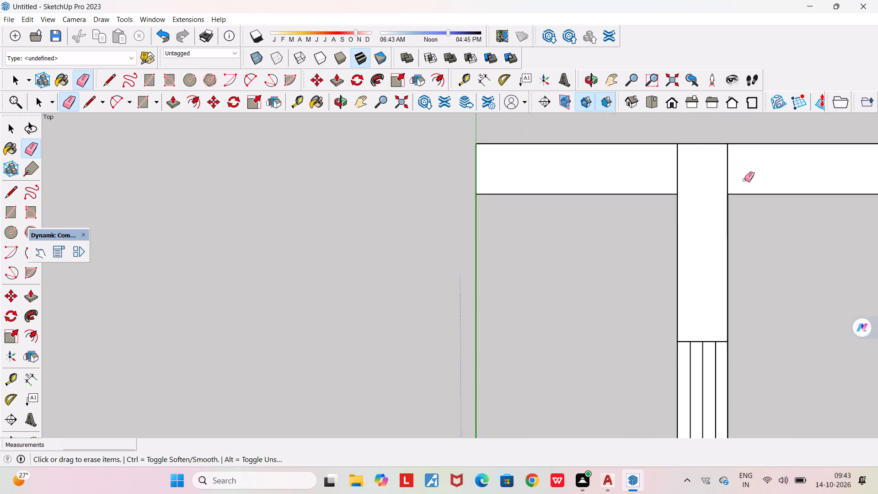
scroll(713, 179, up, 9)
scroll(749, 191, up, 17)
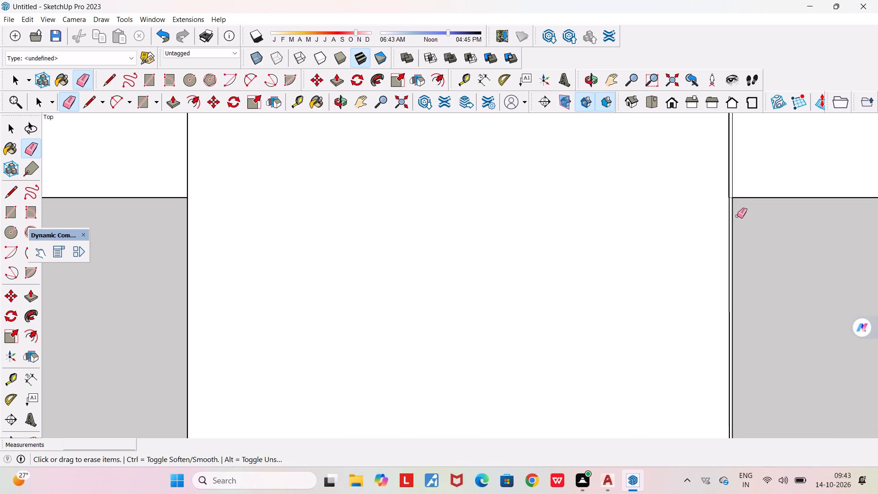
click(732, 184)
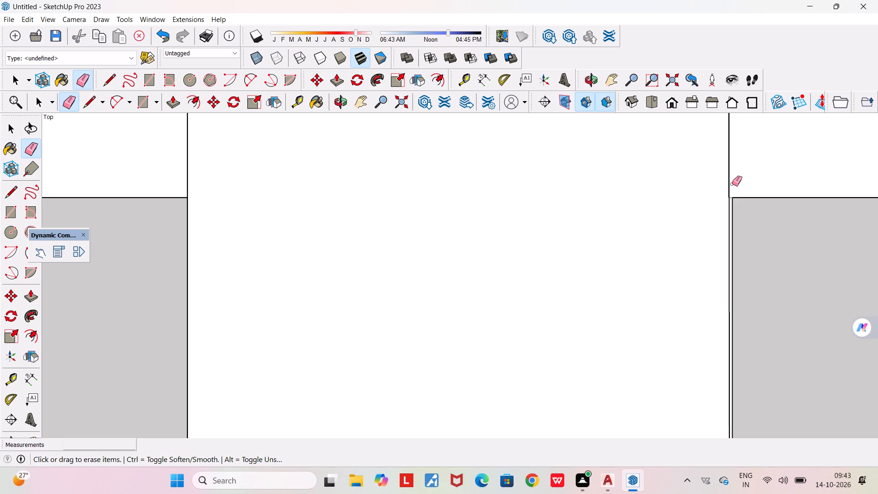
click(728, 179)
scroll(728, 179, up, 1)
scroll(728, 179, down, 10)
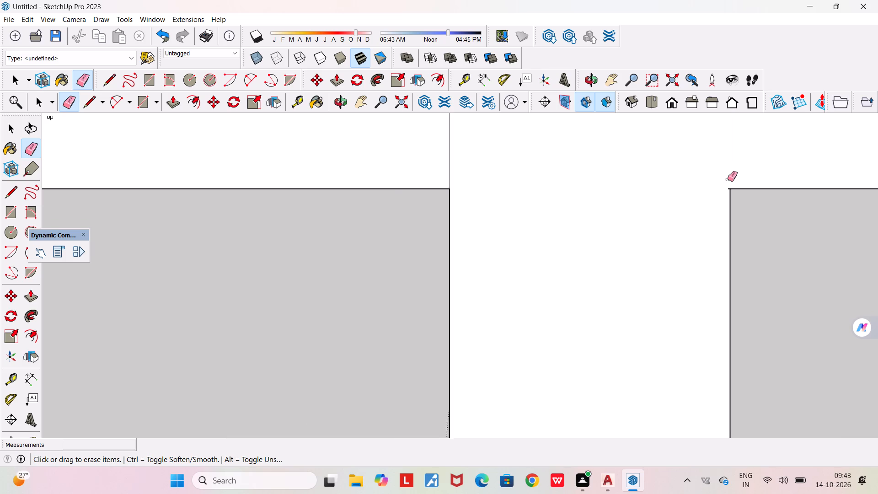
scroll(728, 179, down, 20)
scroll(728, 179, down, 20)
scroll(728, 179, down, 8)
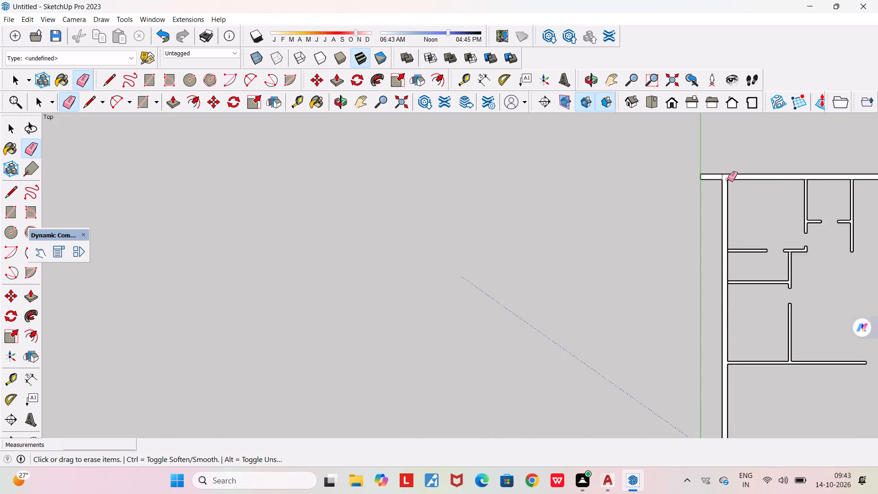
Erase the tiny stray edge projecting past the inner corner where the left outer wall meets the rear outer wall.
scroll(728, 179, down, 3)
scroll(728, 179, up, 20)
scroll(728, 179, up, 6)
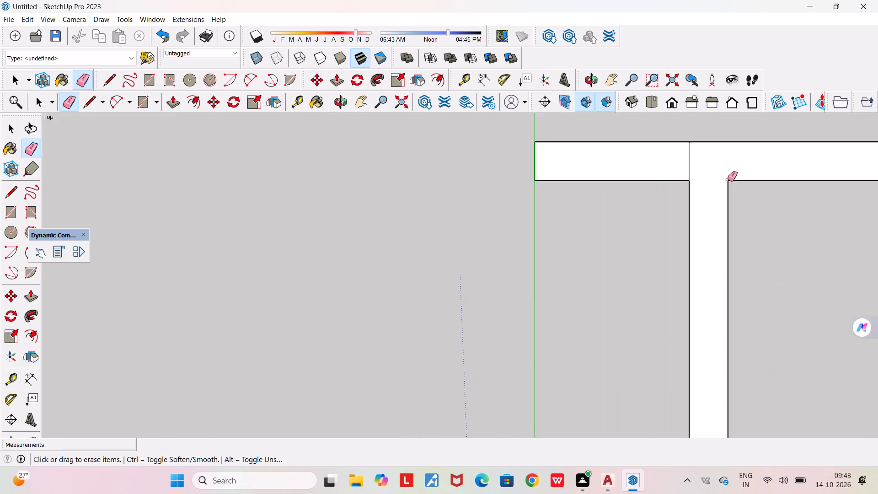
scroll(728, 179, up, 14)
scroll(732, 183, down, 1)
scroll(732, 183, up, 15)
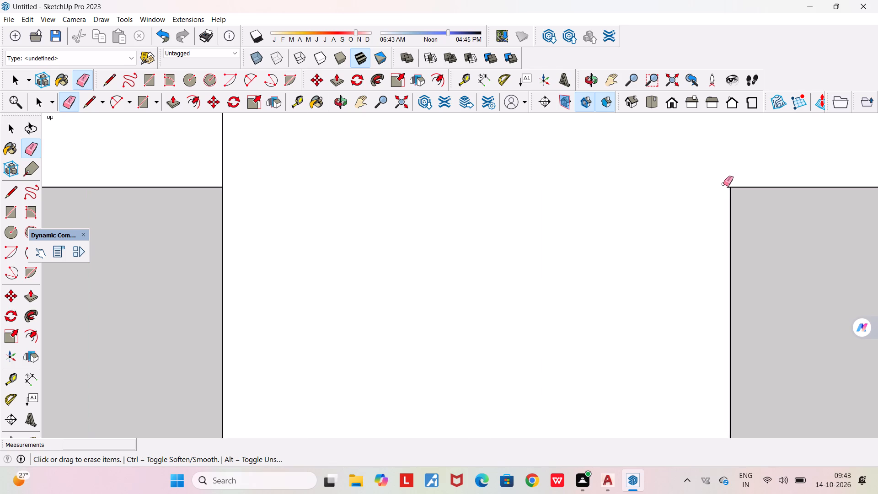
scroll(723, 184, up, 13)
click(735, 193)
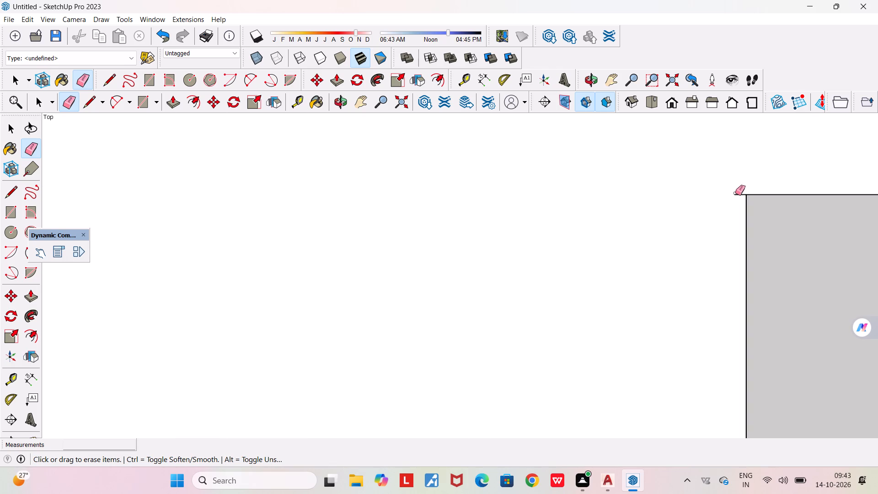
click(737, 196)
scroll(736, 196, up, 1)
scroll(736, 196, down, 13)
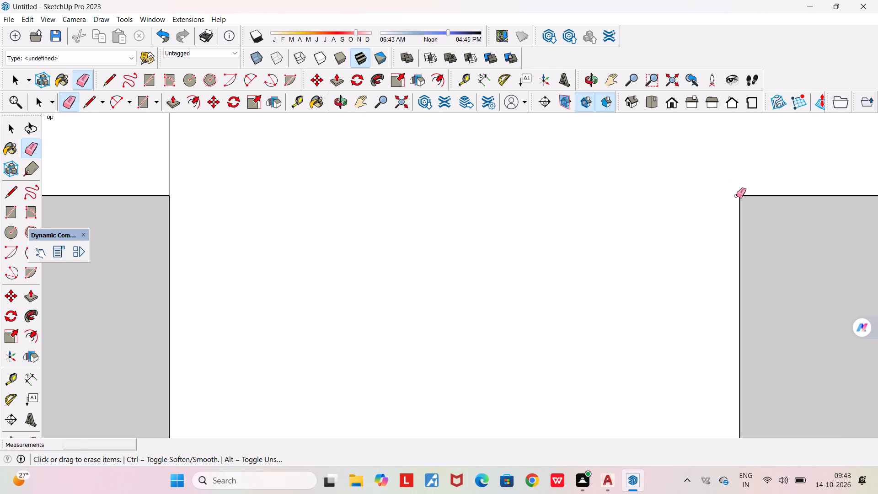
scroll(736, 196, down, 20)
scroll(736, 196, down, 20)
scroll(736, 196, down, 13)
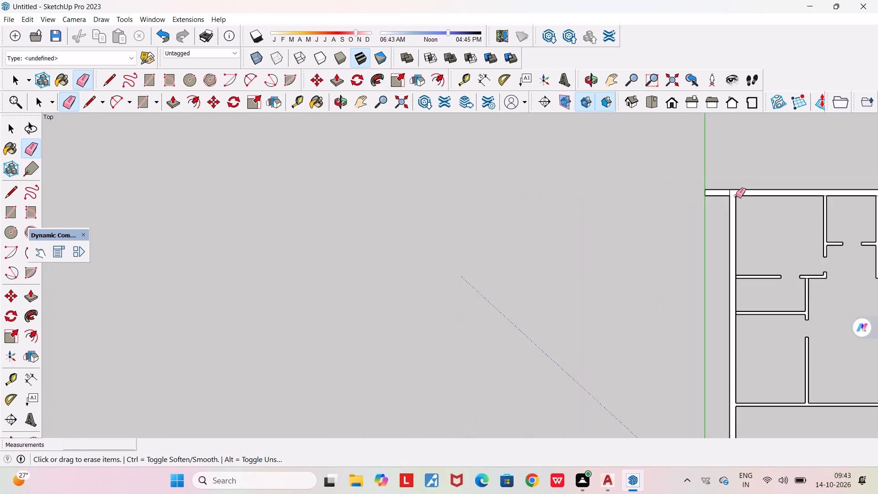
Erase the two seam lines where the right outer wall meets the rear outer wall.
scroll(736, 196, down, 12)
scroll(817, 236, up, 8)
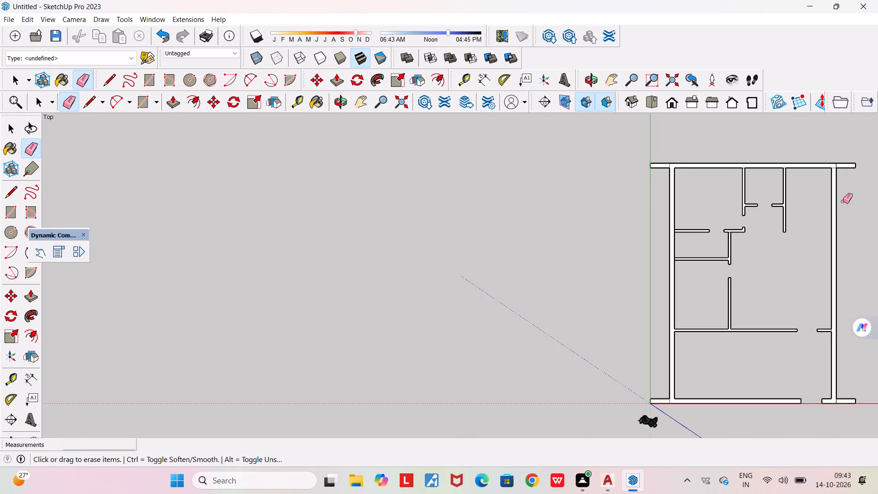
scroll(842, 172, up, 20)
scroll(842, 172, up, 8)
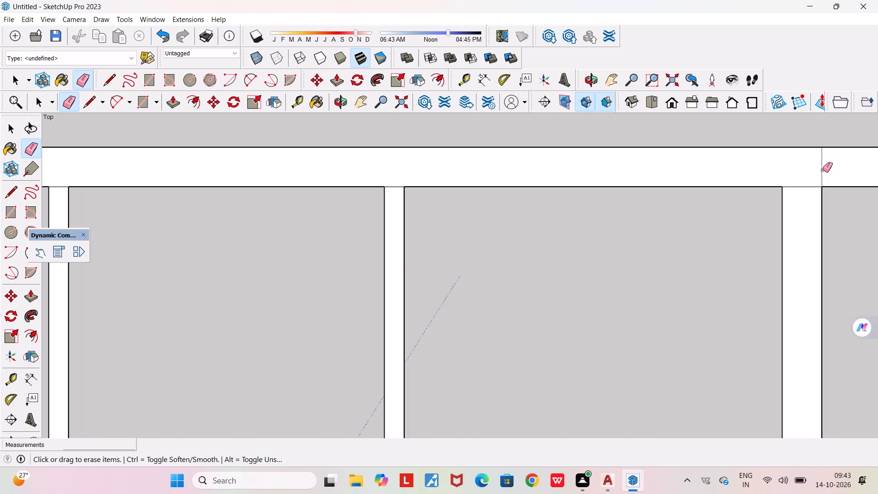
click(822, 169)
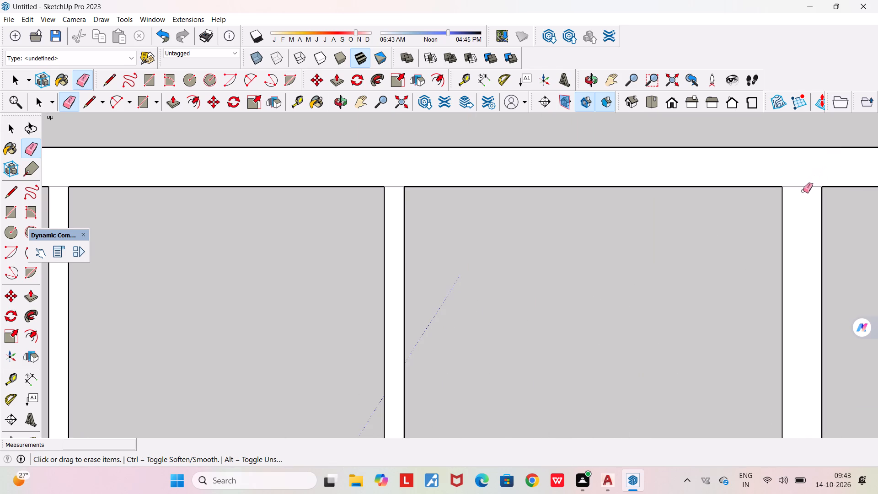
click(805, 187)
scroll(805, 187, down, 8)
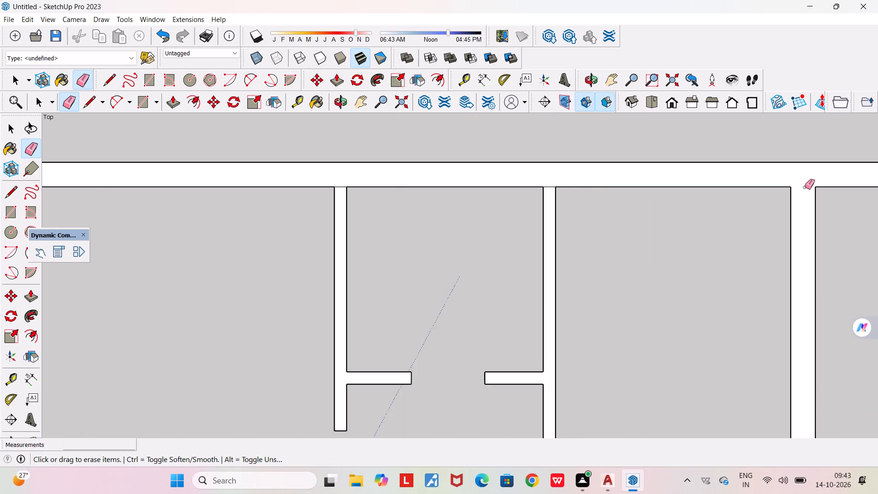
Erase the seam lines where the rear middle room's two side partitions meet the rear outer wall.
scroll(805, 187, down, 11)
scroll(684, 189, up, 4)
scroll(738, 182, up, 13)
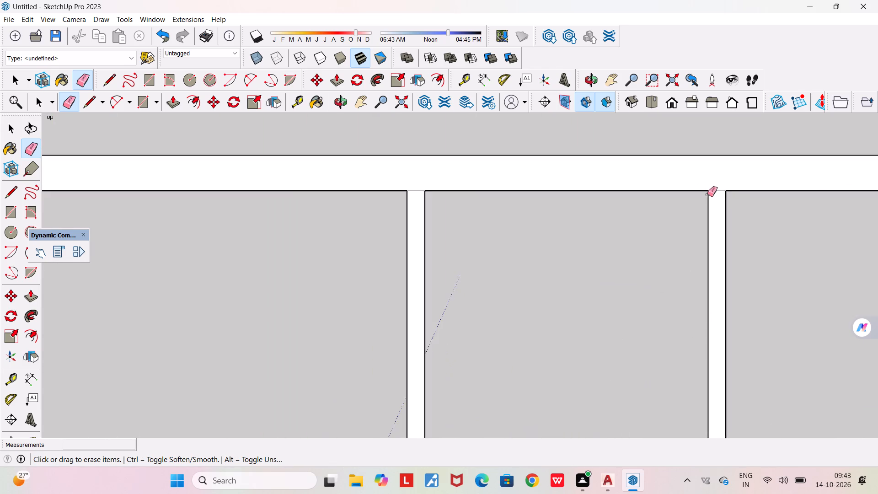
scroll(707, 194, up, 6)
click(716, 187)
scroll(713, 190, down, 4)
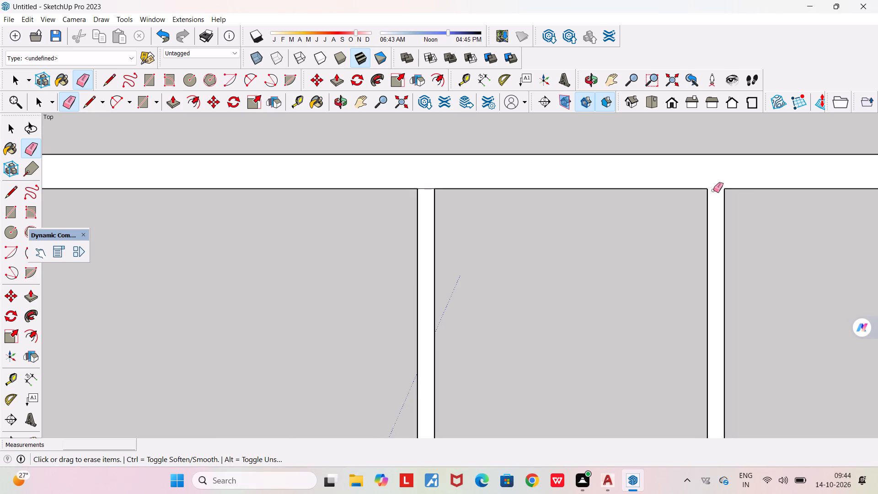
scroll(713, 190, down, 7)
scroll(497, 186, up, 13)
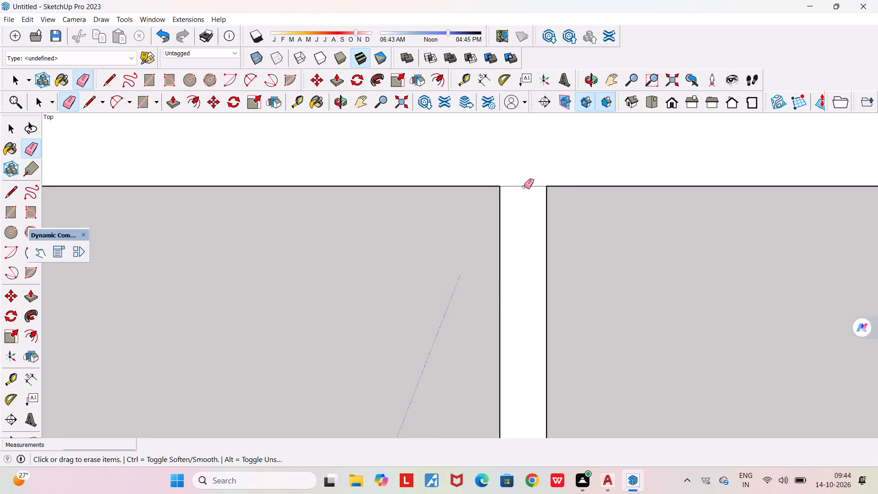
click(523, 180)
drag(520, 189, 530, 177)
scroll(530, 177, down, 5)
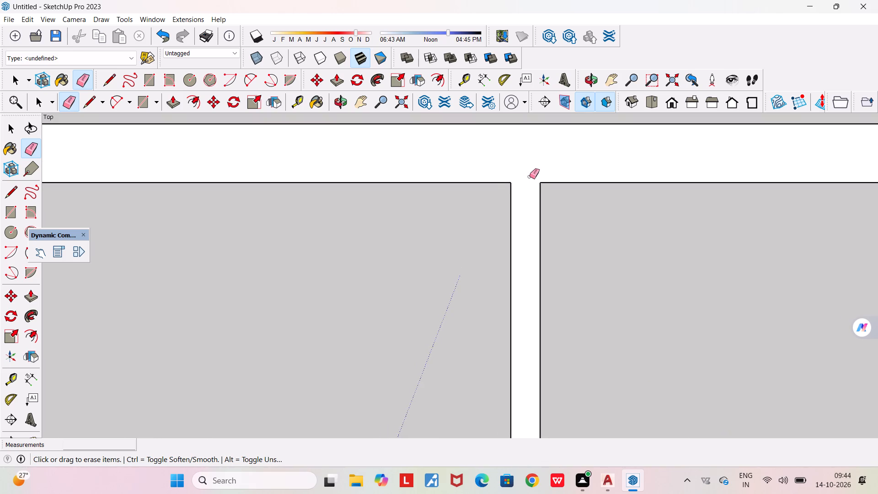
Erase the seam line where the small left room's right-hand interior wall meets the short upper partition beside the doorway.
scroll(530, 177, down, 12)
scroll(731, 373, down, 5)
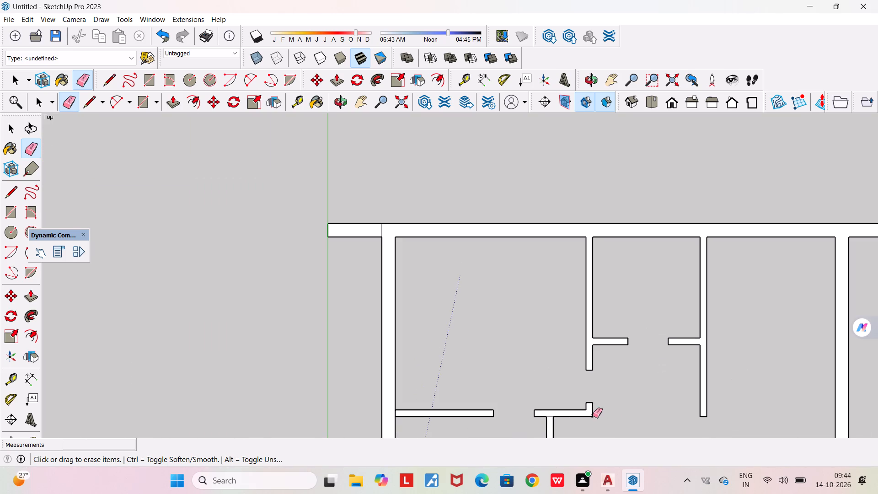
scroll(566, 426, up, 11)
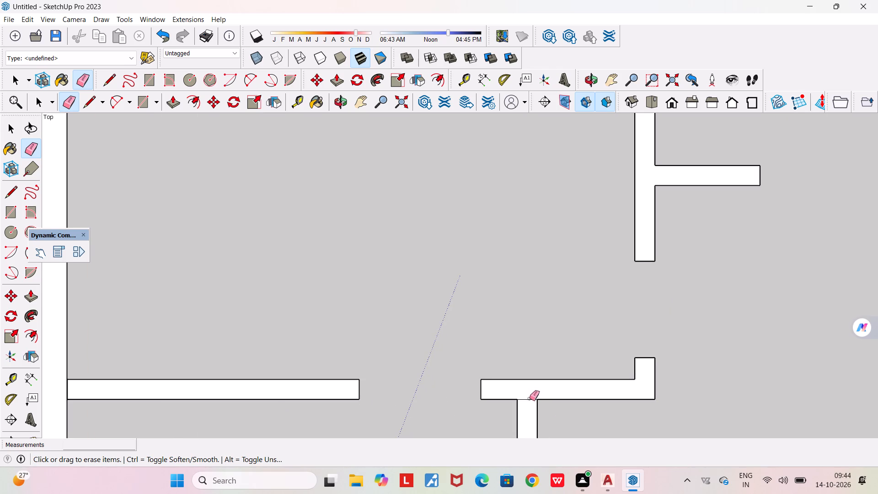
click(530, 399)
Erase the seam lines where the right and left outer walls meet the front outer wall.
scroll(530, 399, down, 19)
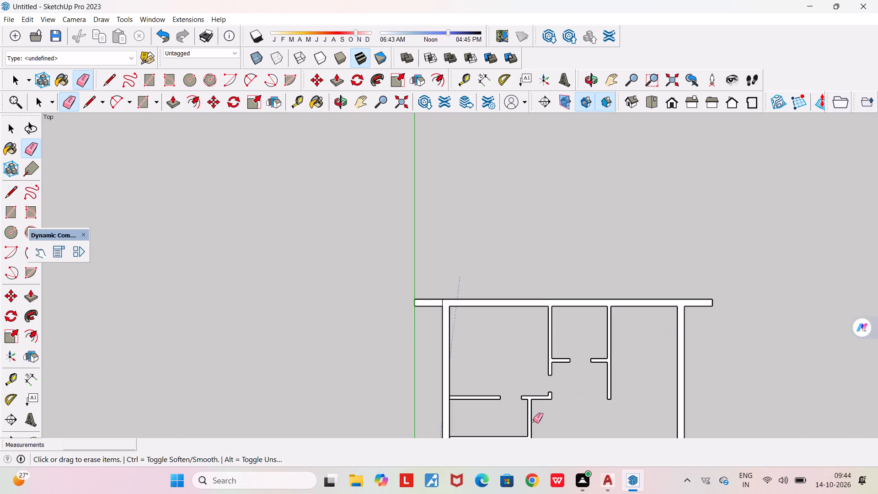
scroll(547, 418, down, 19)
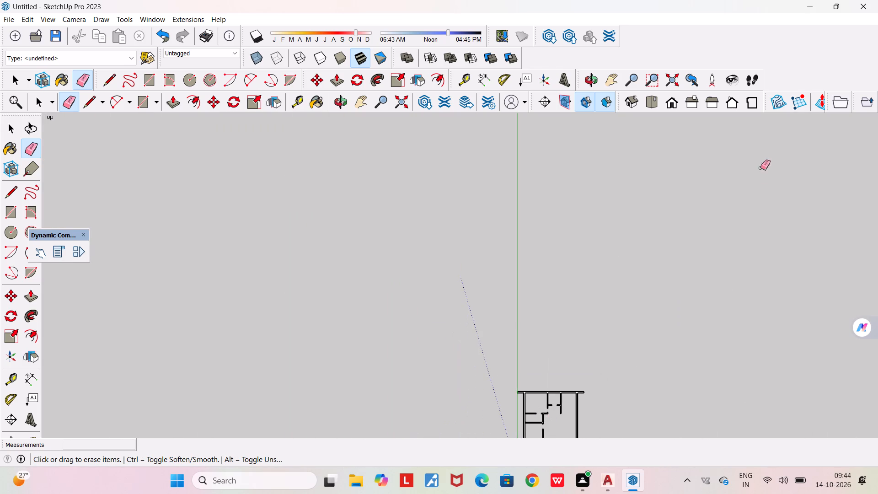
key(h)
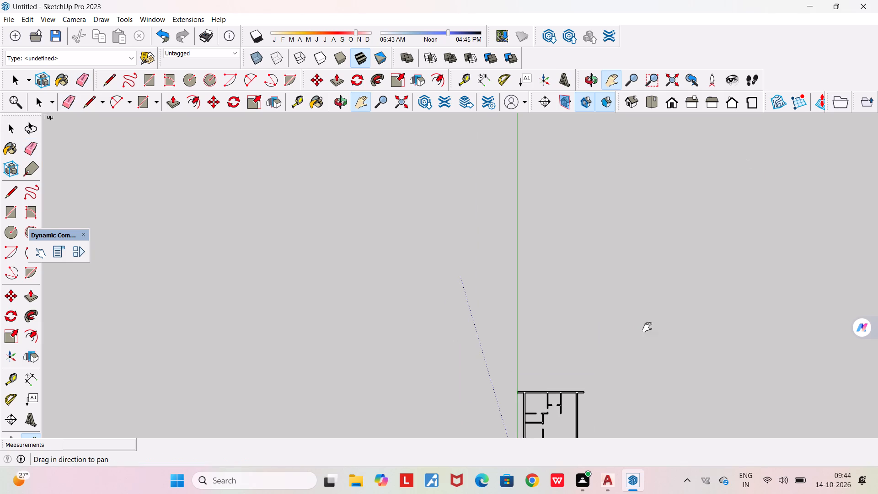
drag(601, 376, 621, 152)
scroll(567, 208, up, 18)
scroll(643, 285, up, 1)
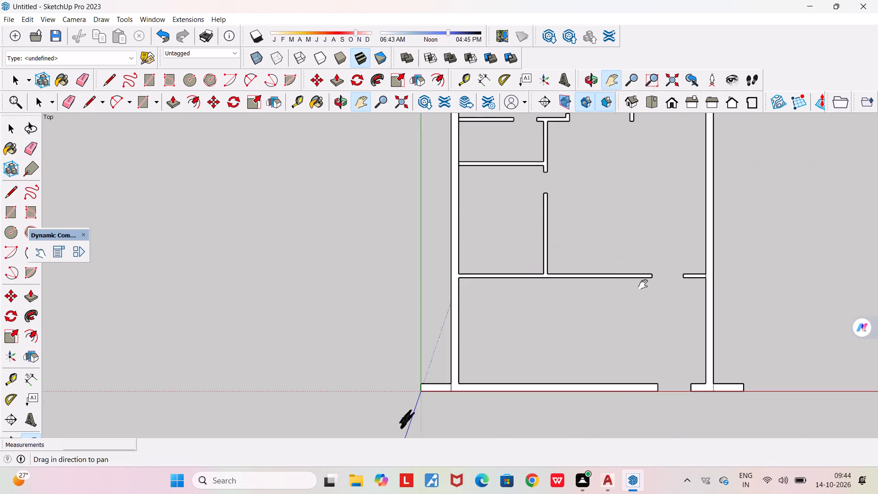
scroll(633, 279, up, 5)
scroll(633, 279, down, 6)
scroll(740, 393, up, 7)
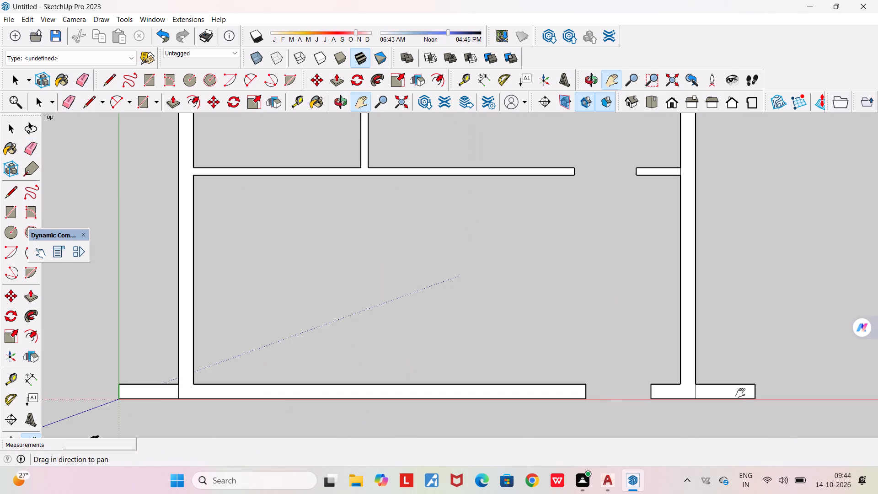
key(e)
scroll(732, 390, up, 10)
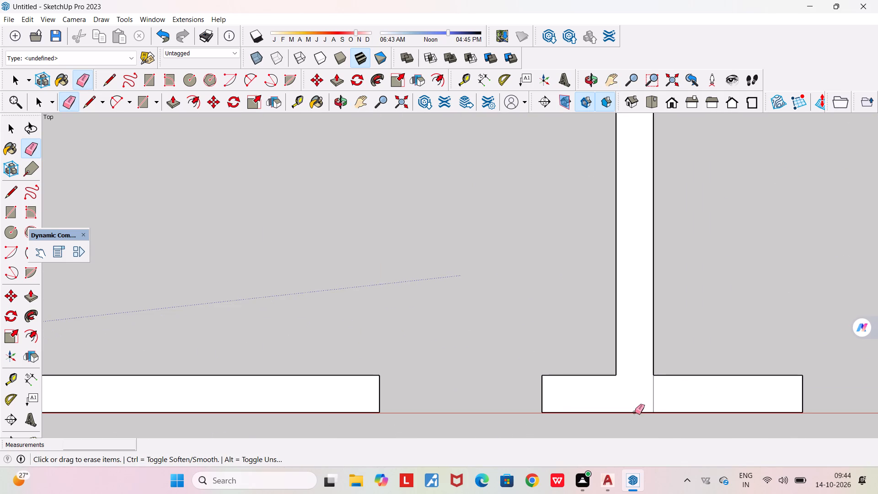
click(654, 397)
scroll(654, 397, down, 12)
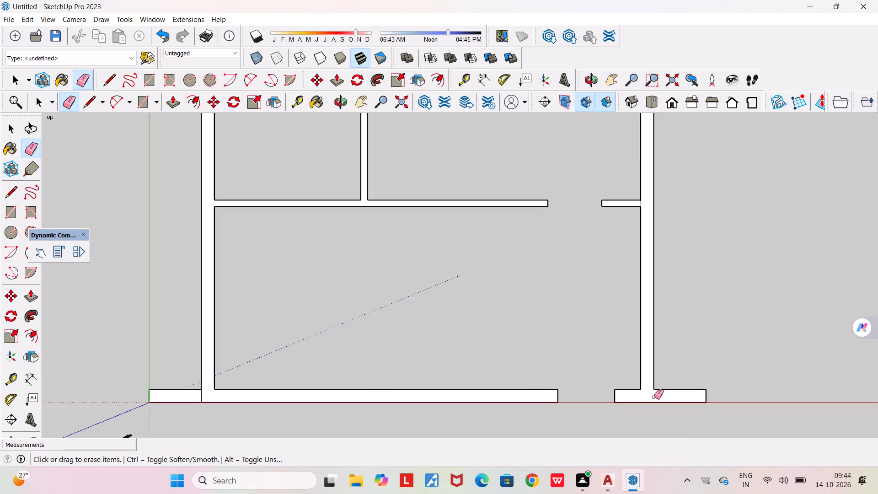
click(202, 396)
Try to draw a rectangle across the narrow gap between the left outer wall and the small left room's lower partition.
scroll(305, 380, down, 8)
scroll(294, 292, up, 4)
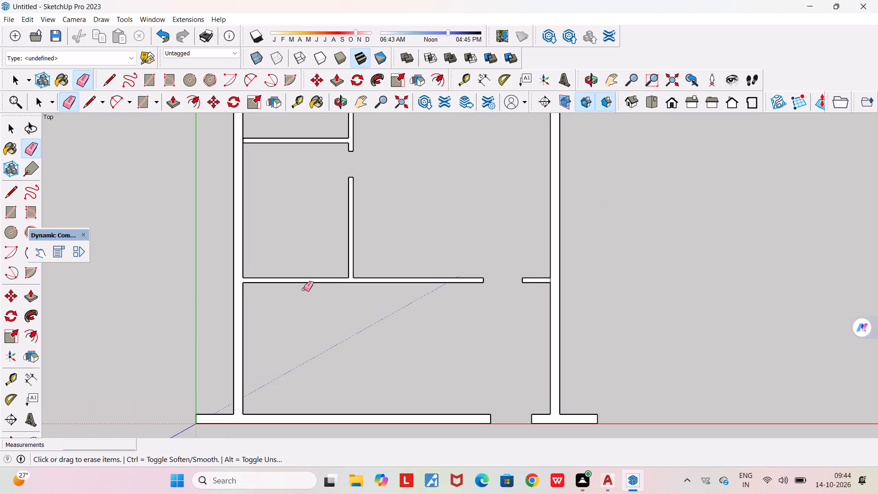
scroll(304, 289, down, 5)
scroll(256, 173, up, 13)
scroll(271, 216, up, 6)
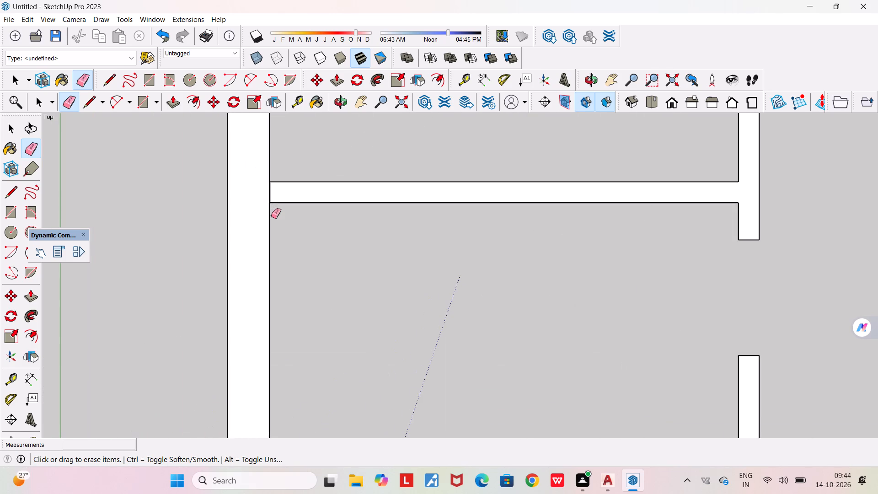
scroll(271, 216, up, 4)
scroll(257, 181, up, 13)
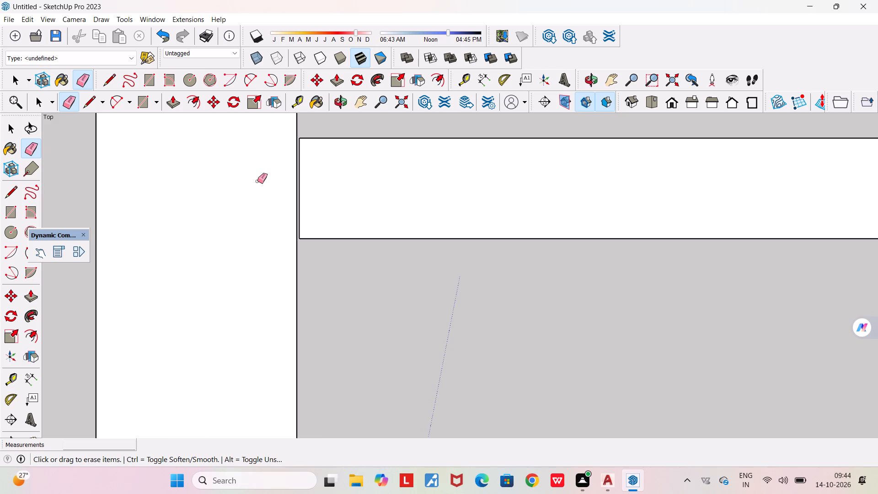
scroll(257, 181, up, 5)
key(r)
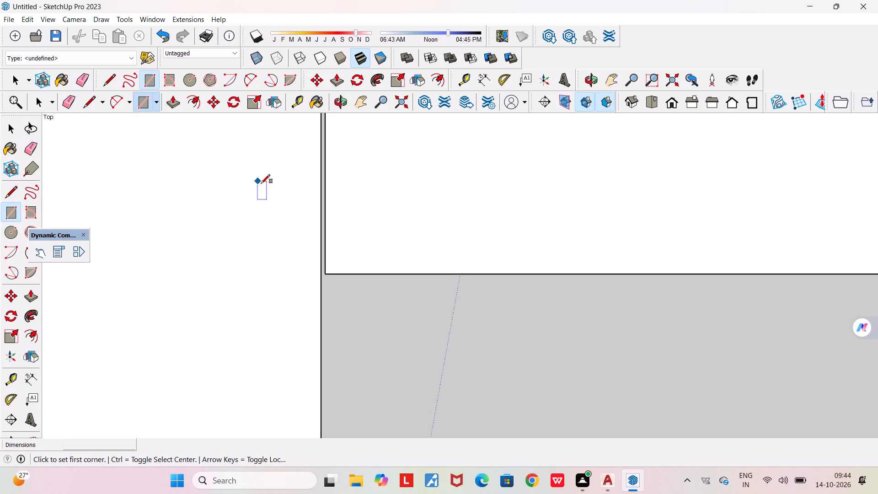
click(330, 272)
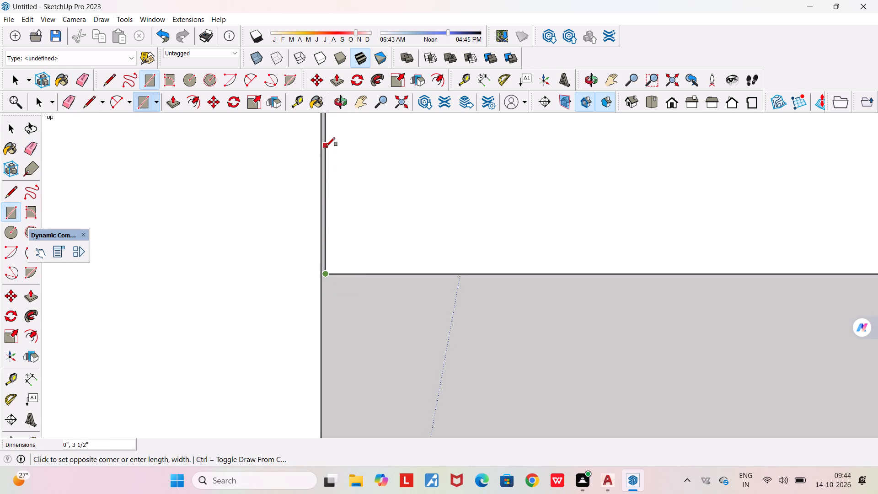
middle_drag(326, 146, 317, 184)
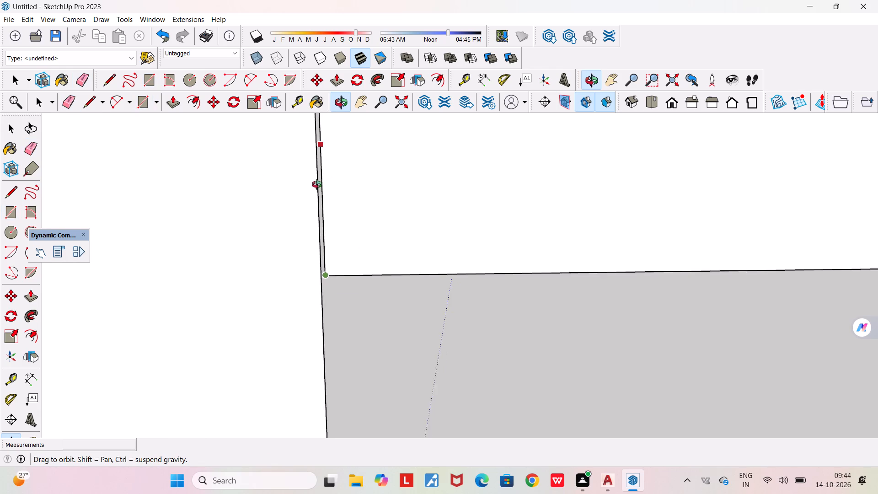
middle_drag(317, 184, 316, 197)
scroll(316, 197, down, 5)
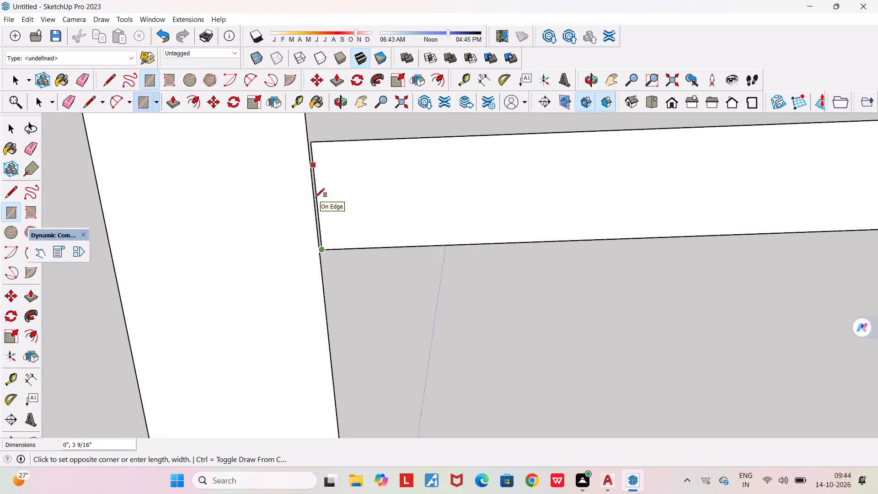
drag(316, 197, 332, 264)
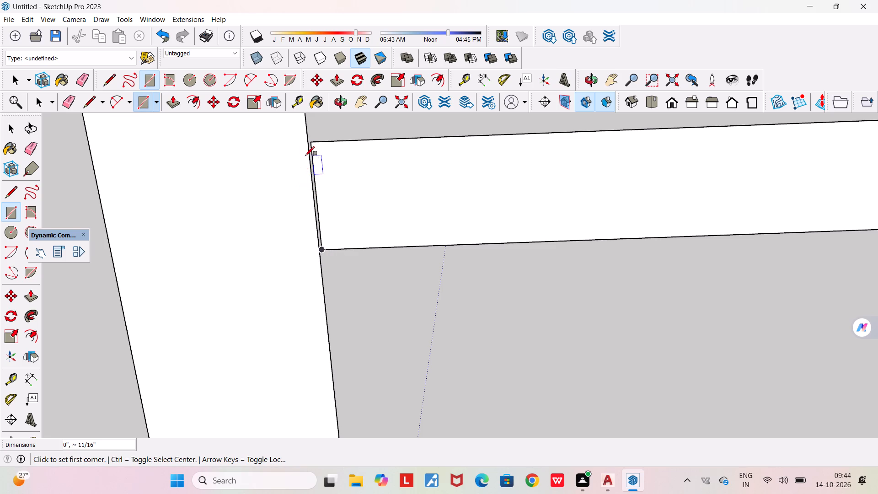
Draw a thin rectangle about 4 1/2" by 1/8" filling the gap between the left outer wall and the small left room's lower partition.
scroll(308, 143, up, 17)
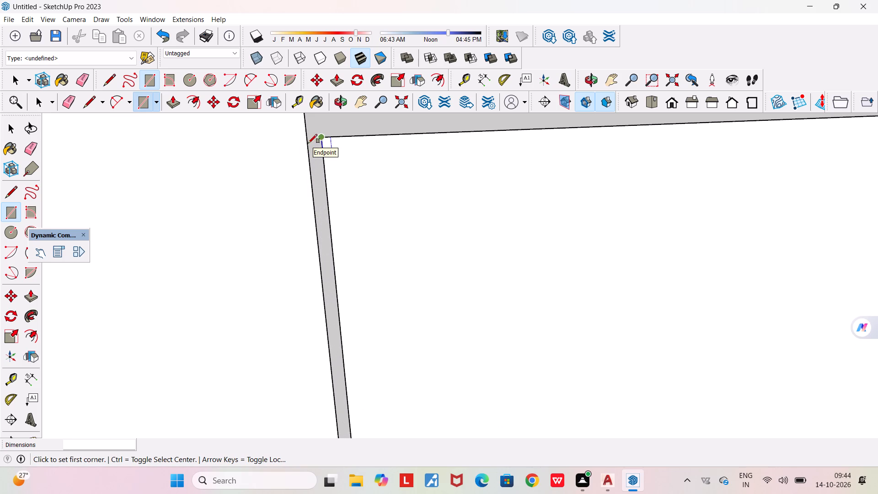
scroll(308, 143, up, 2)
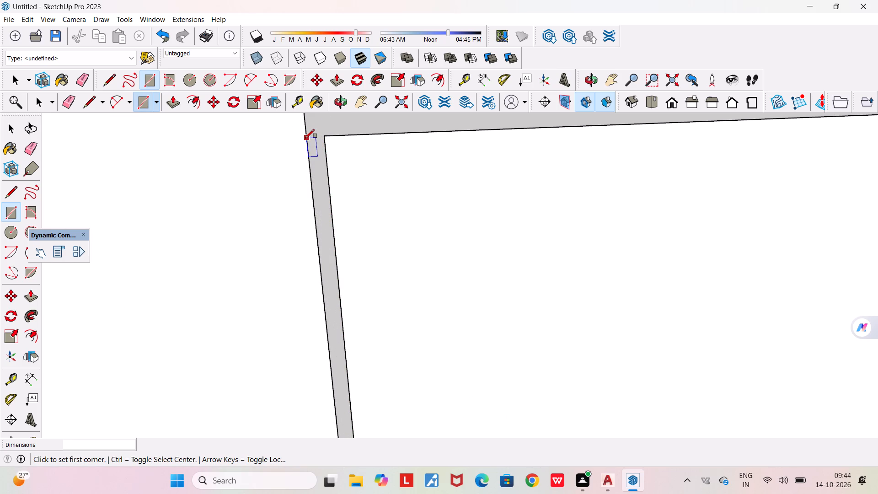
click(327, 137)
scroll(332, 345, down, 5)
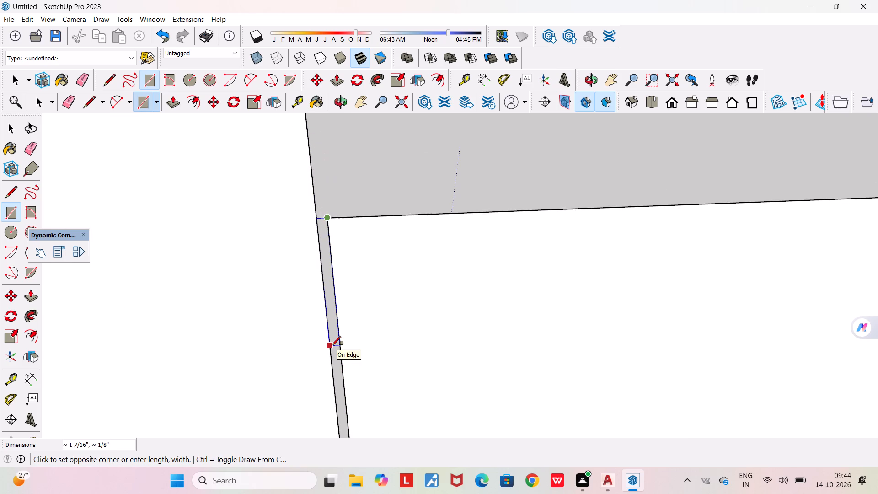
scroll(332, 345, down, 4)
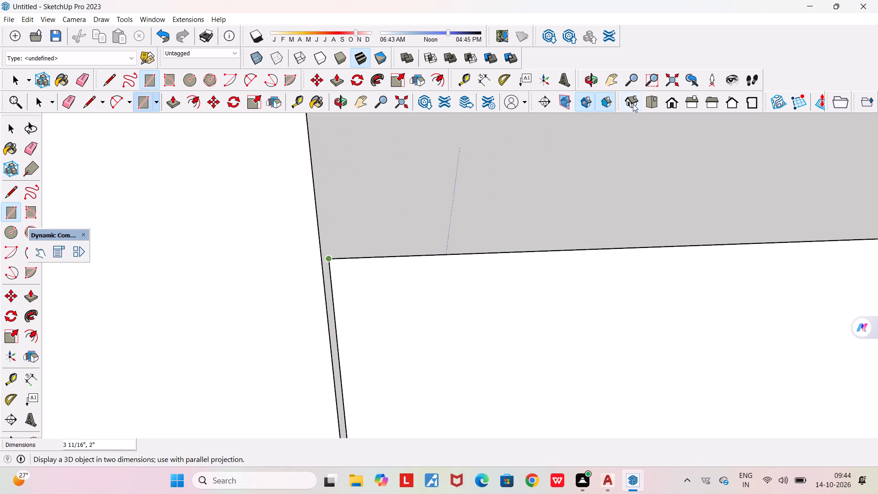
click(648, 101)
scroll(461, 348, down, 11)
scroll(465, 433, up, 4)
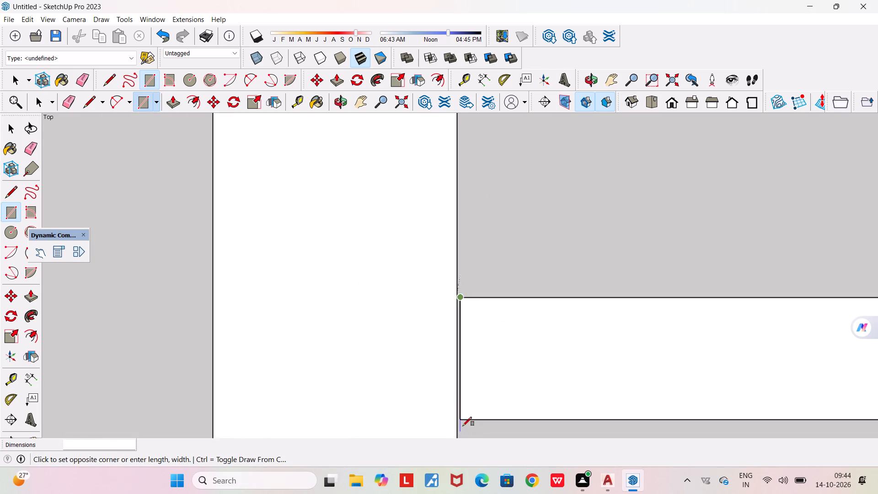
scroll(463, 426, up, 13)
scroll(453, 396, down, 9)
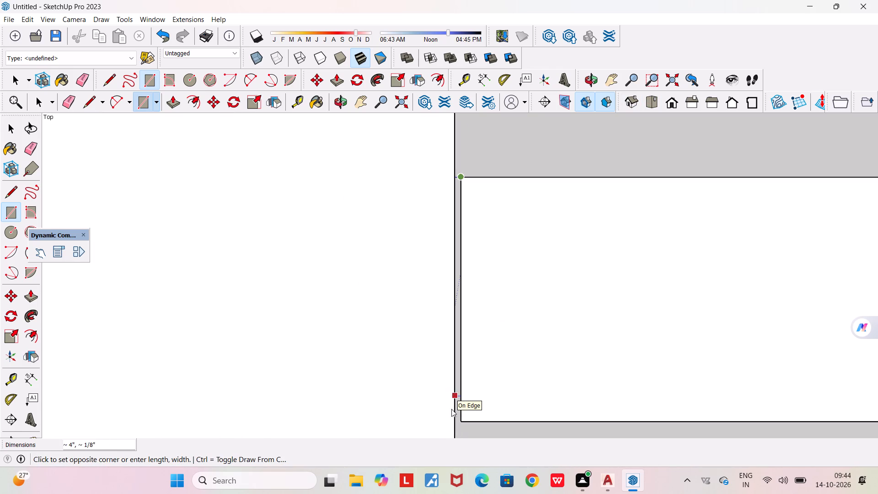
scroll(454, 426, up, 5)
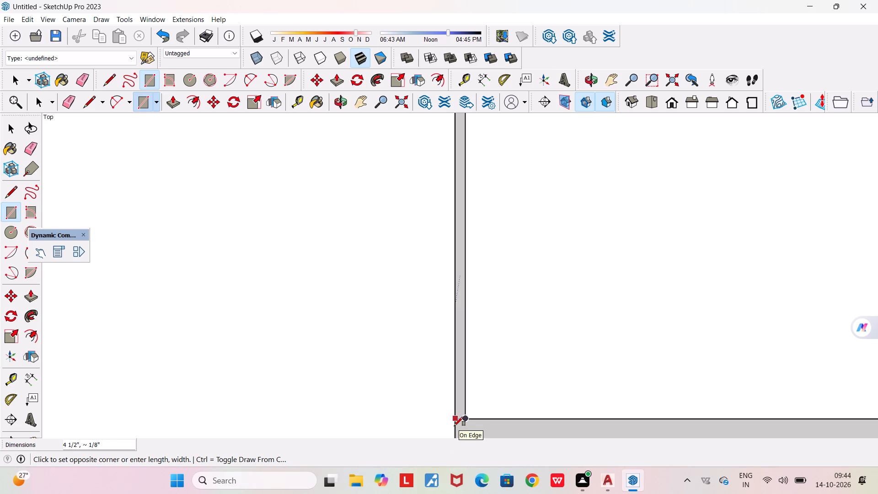
click(455, 423)
scroll(462, 432, down, 20)
scroll(462, 432, down, 9)
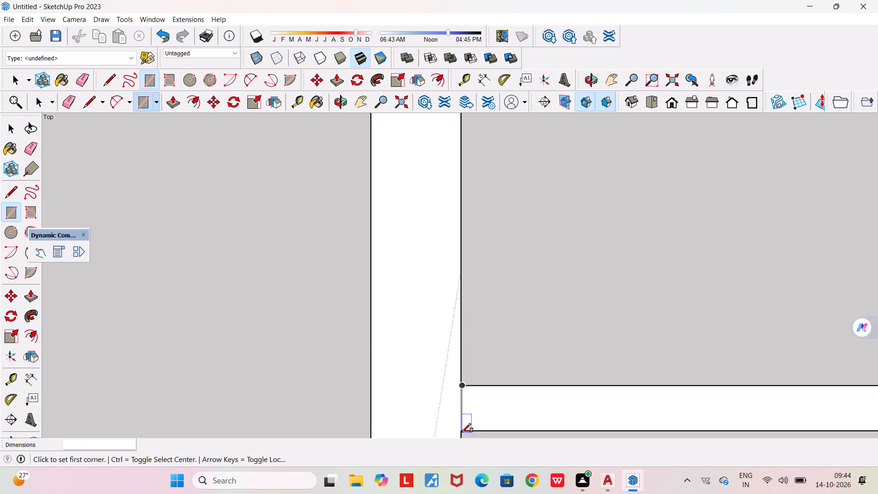
key(space)
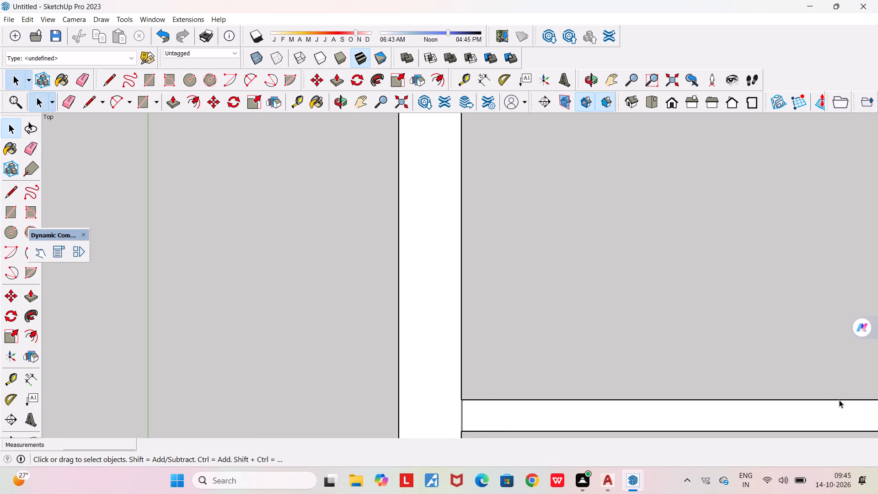
Draw a thin rectangle about 4 1/2" by 1/16" filling the gap between the left outer wall and the small left room's upper partition.
scroll(839, 400, down, 9)
scroll(679, 221, up, 15)
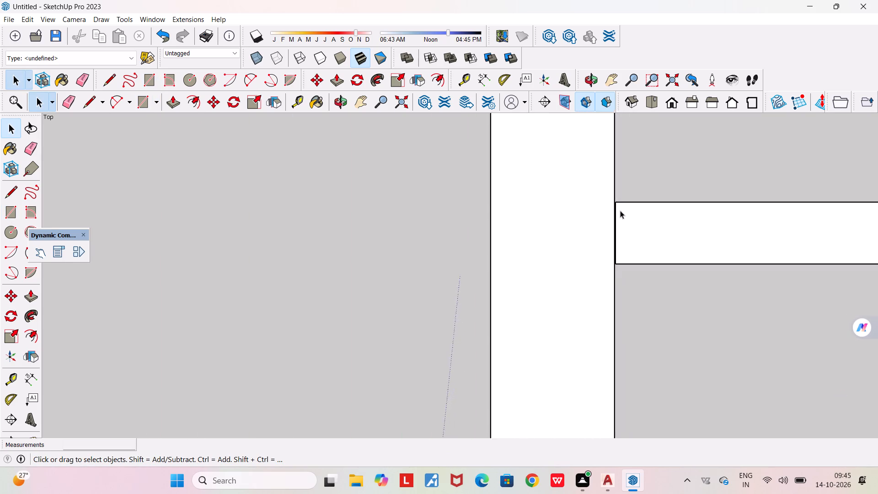
scroll(620, 210, up, 10)
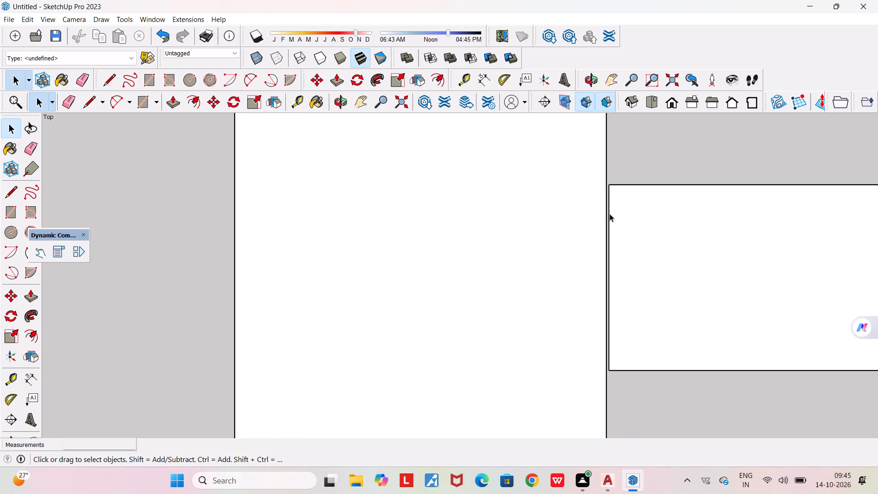
key(r)
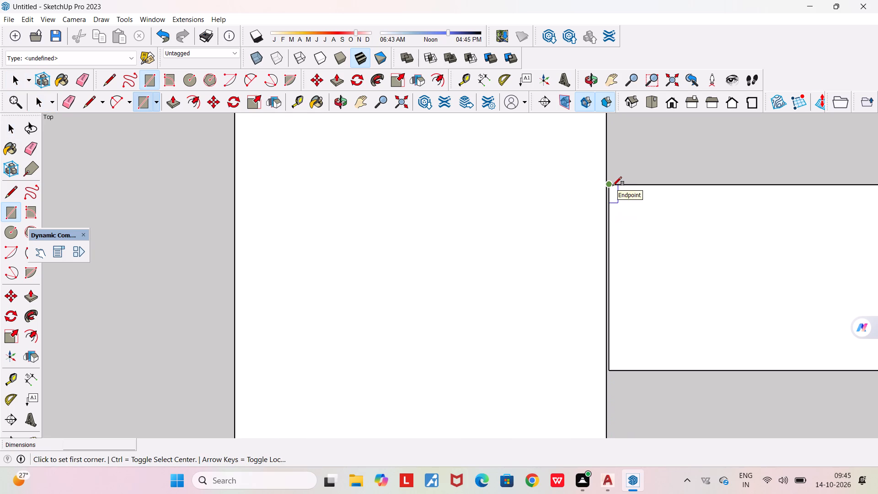
click(609, 184)
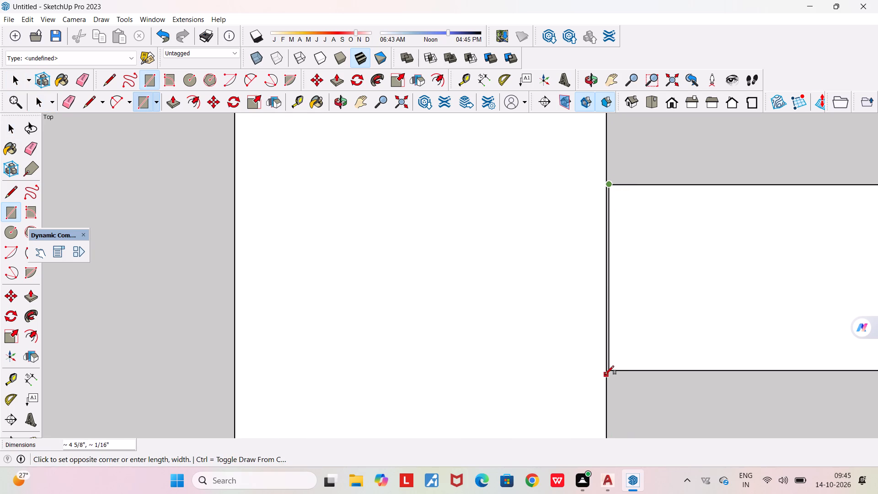
scroll(605, 372, up, 6)
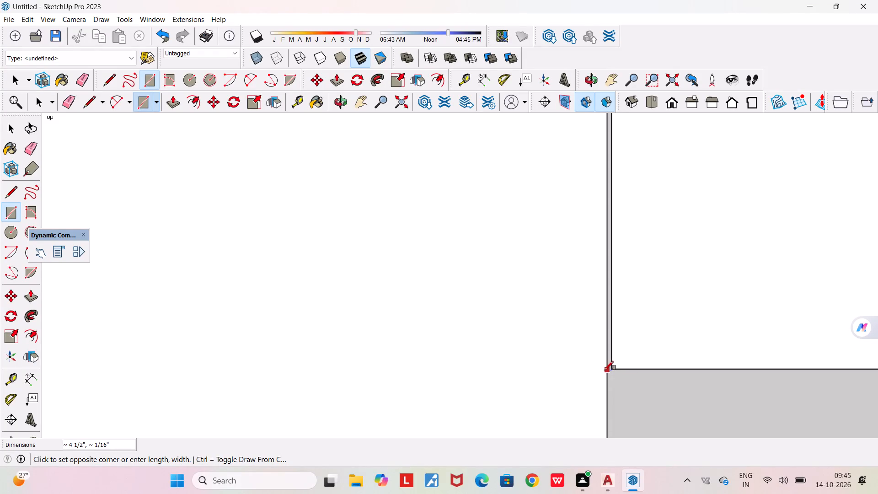
scroll(604, 370, up, 12)
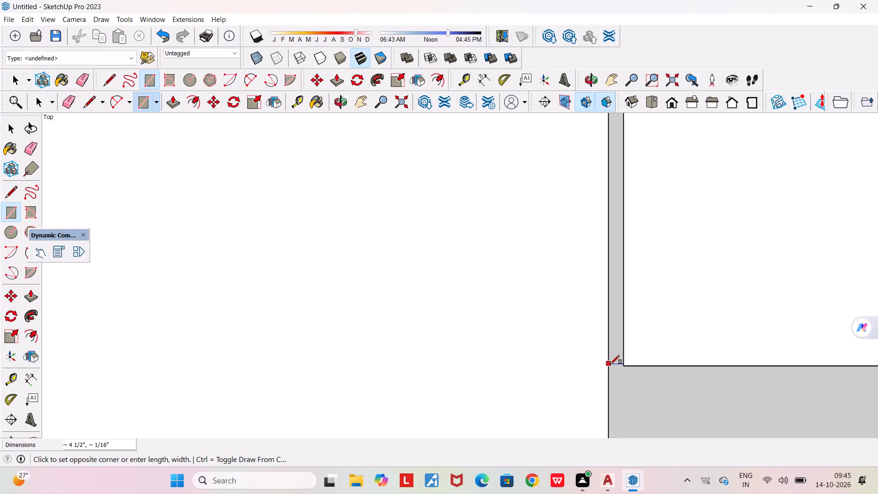
click(609, 366)
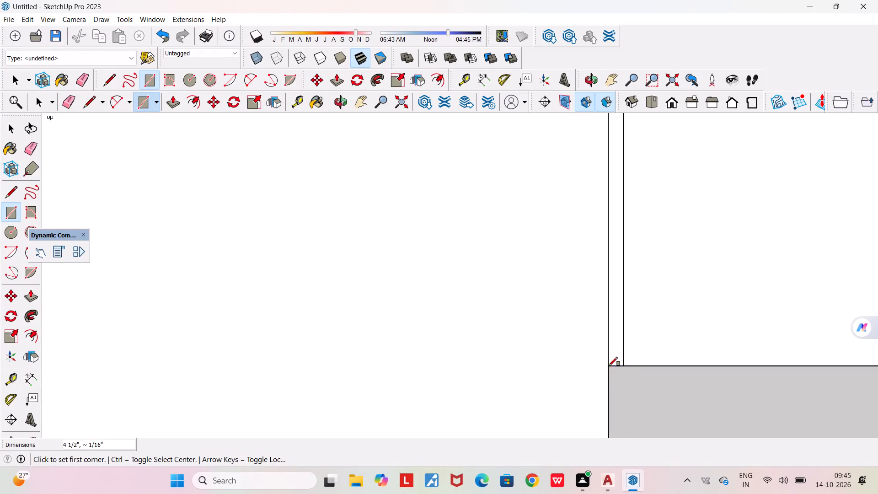
scroll(626, 367, down, 20)
scroll(626, 367, down, 18)
scroll(626, 367, down, 7)
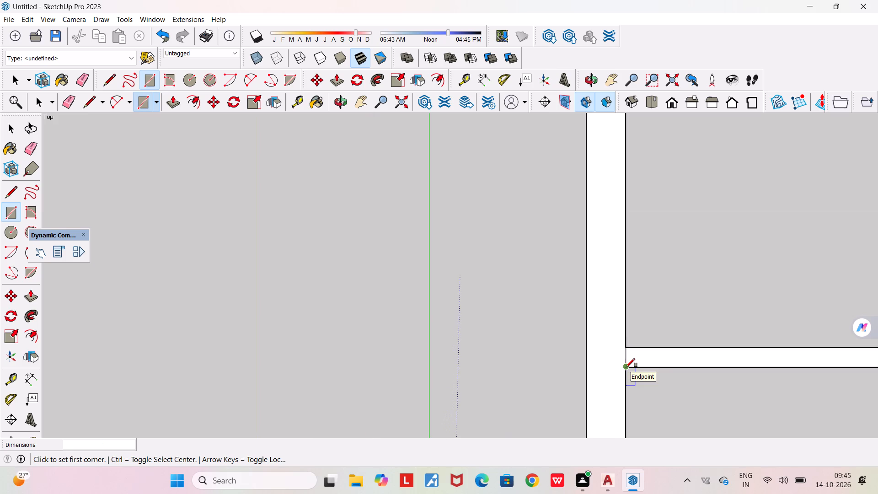
key(space)
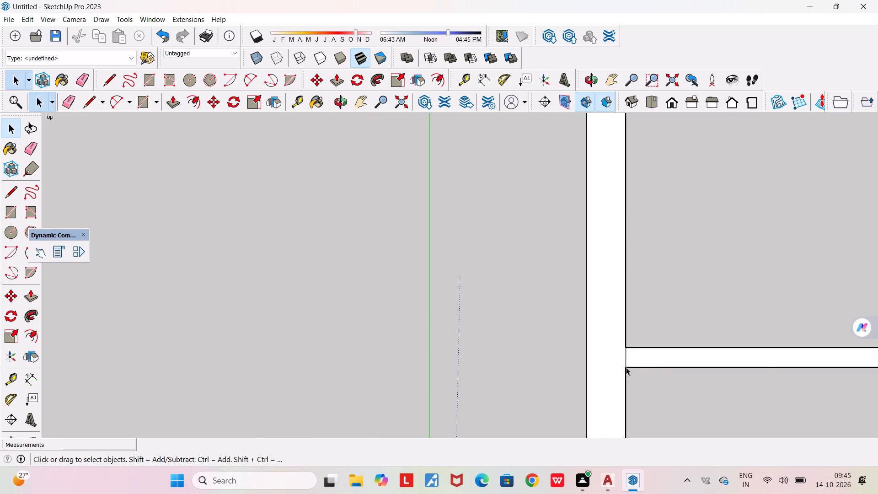
Erase the seam line where the left outer wall meets the rear outer wall.
scroll(626, 367, down, 18)
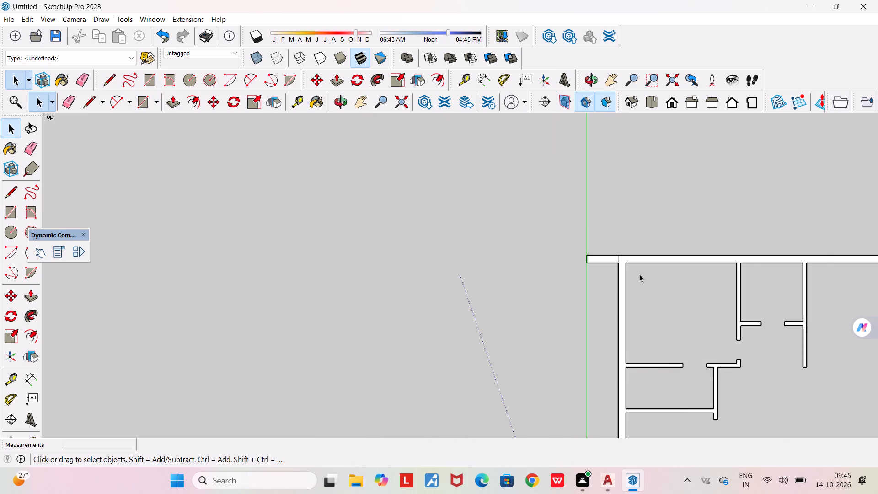
scroll(622, 255, up, 11)
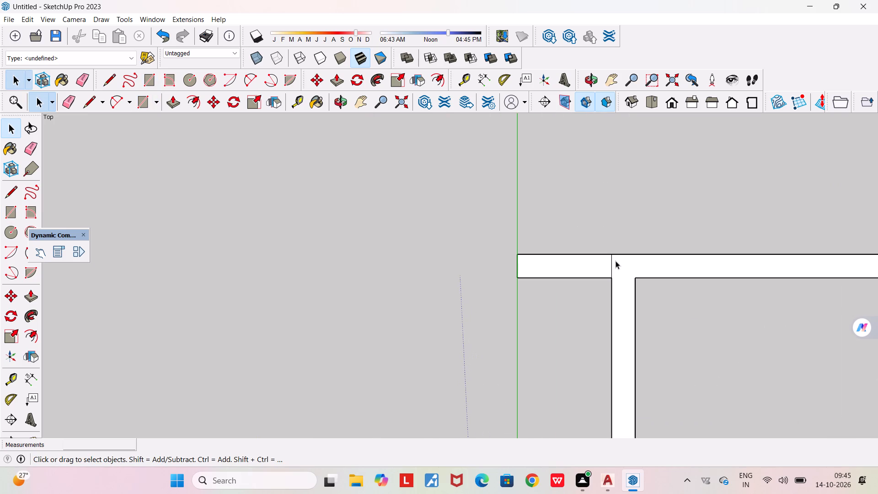
key(e)
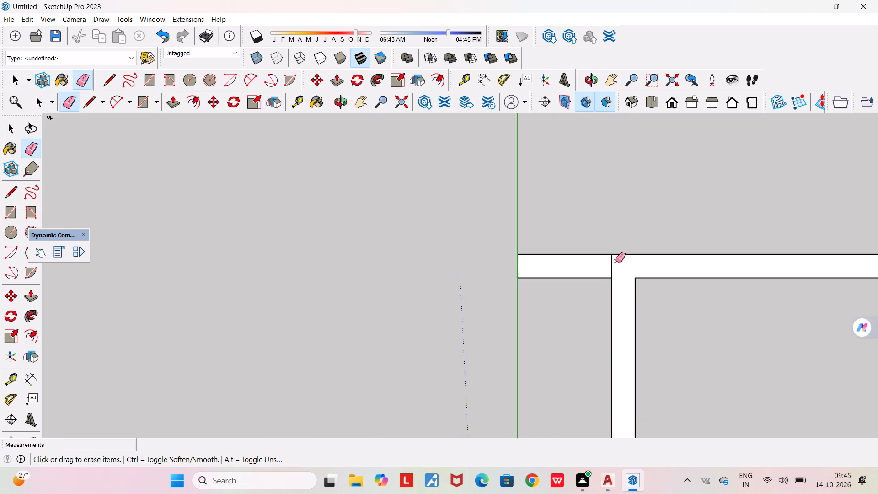
click(610, 262)
click(611, 263)
scroll(621, 270, down, 13)
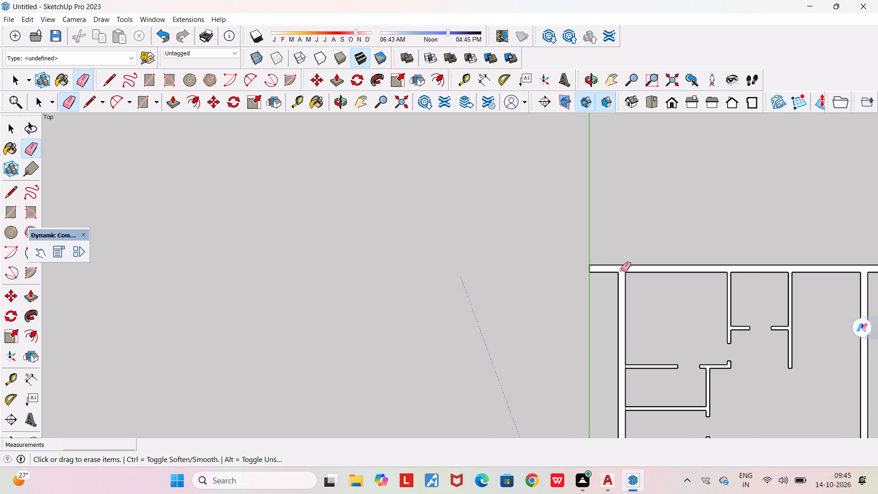
Erase the two seam lines where the small left room's upper partition meets the left outer wall.
scroll(623, 359, up, 6)
scroll(648, 393, up, 6)
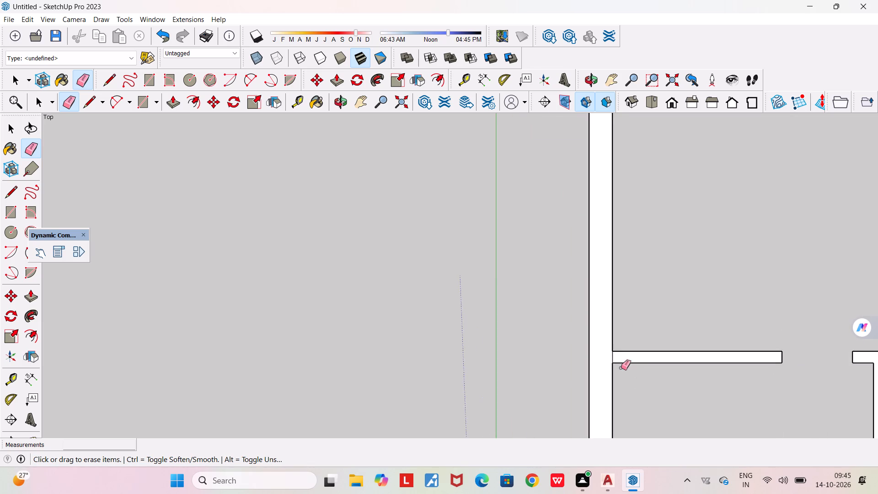
scroll(617, 359, up, 17)
scroll(609, 361, up, 6)
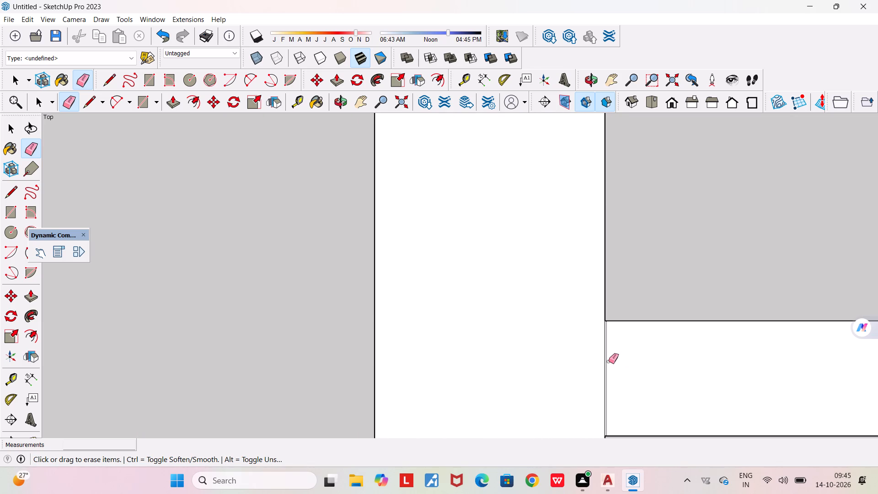
scroll(609, 361, up, 4)
click(605, 360)
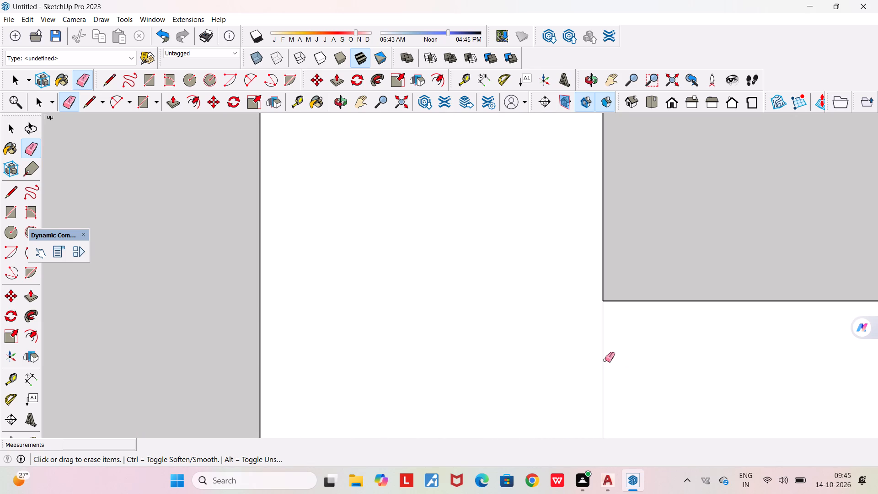
click(603, 359)
scroll(603, 359, down, 20)
scroll(603, 359, down, 14)
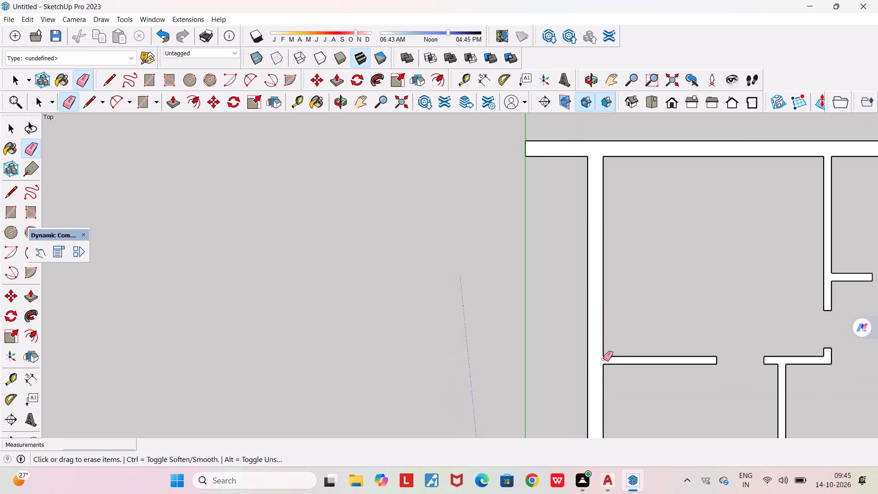
Erase the seam line where the small left room's lower partition meets the left outer wall.
scroll(603, 359, down, 5)
scroll(607, 432, up, 11)
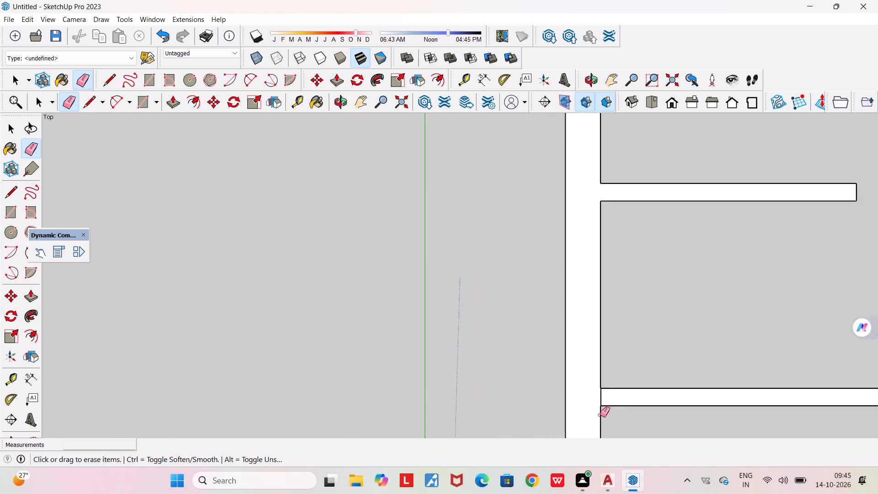
scroll(600, 415, up, 13)
click(603, 387)
scroll(605, 388, down, 14)
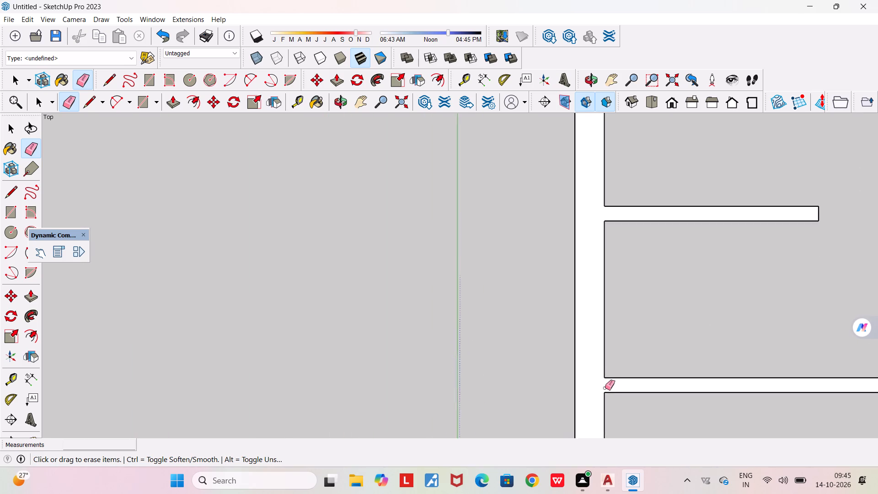
scroll(605, 388, down, 6)
scroll(809, 385, down, 6)
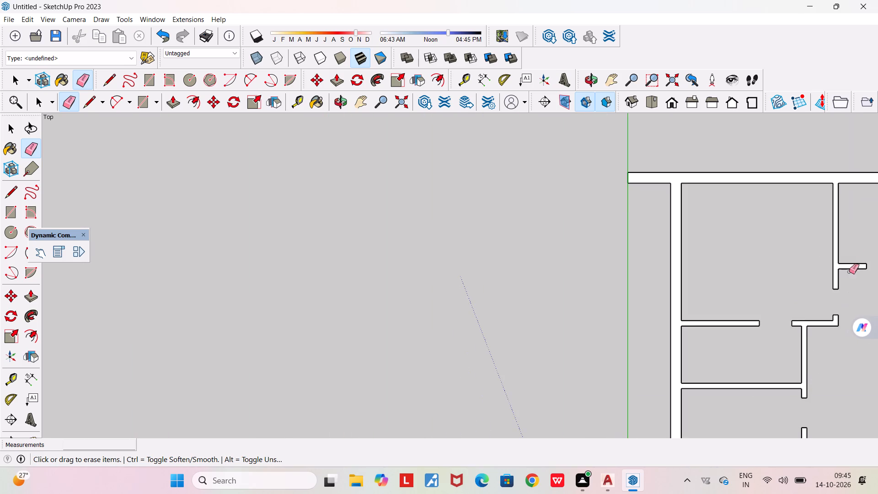
Examine the rear partitions and front walls of the floor plan for remaining seam lines at the junctions.
scroll(817, 194, up, 6)
scroll(818, 194, down, 4)
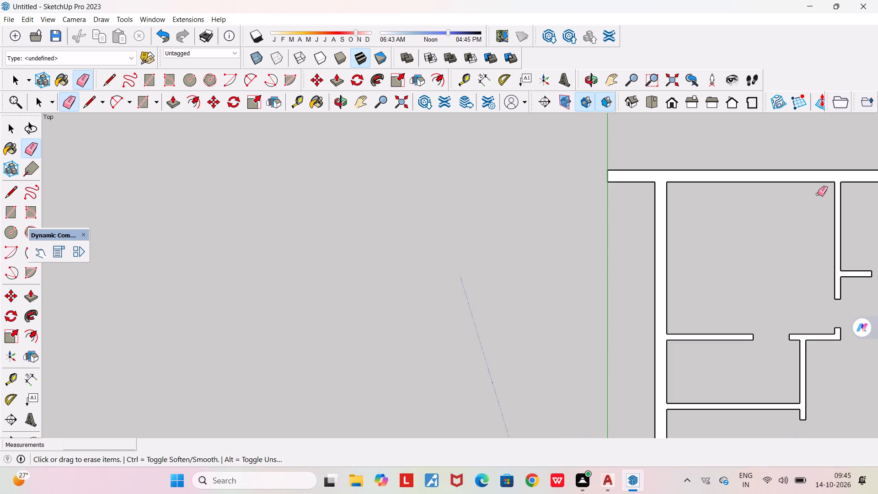
scroll(721, 314, down, 14)
scroll(846, 288, up, 11)
scroll(682, 419, up, 4)
scroll(695, 385, up, 3)
scroll(695, 385, down, 5)
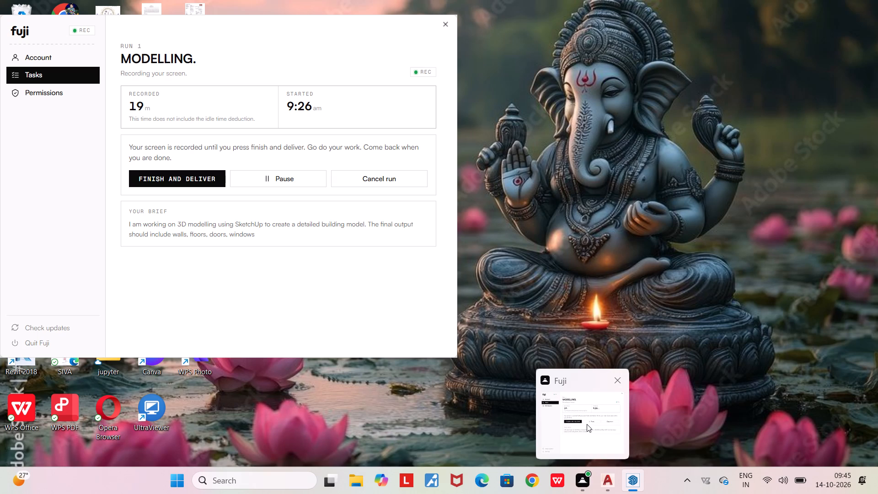
scroll(587, 424, down, 6)
scroll(735, 375, down, 12)
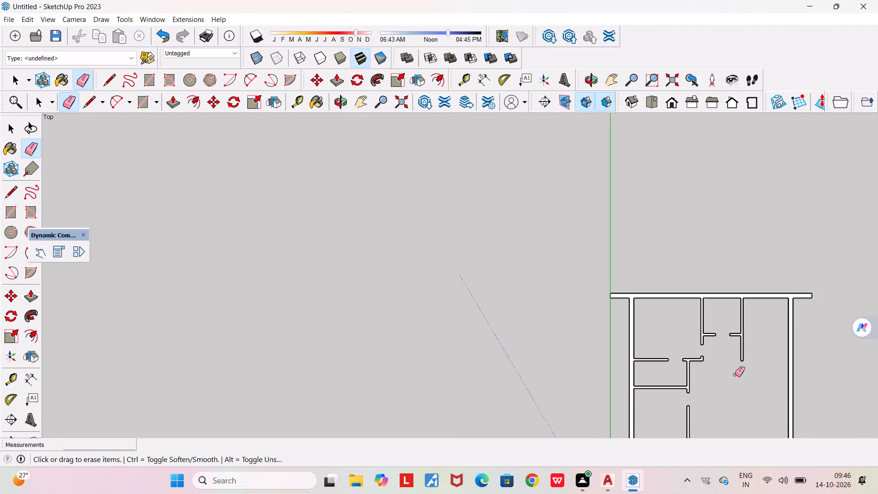
scroll(735, 375, down, 17)
scroll(747, 425, up, 7)
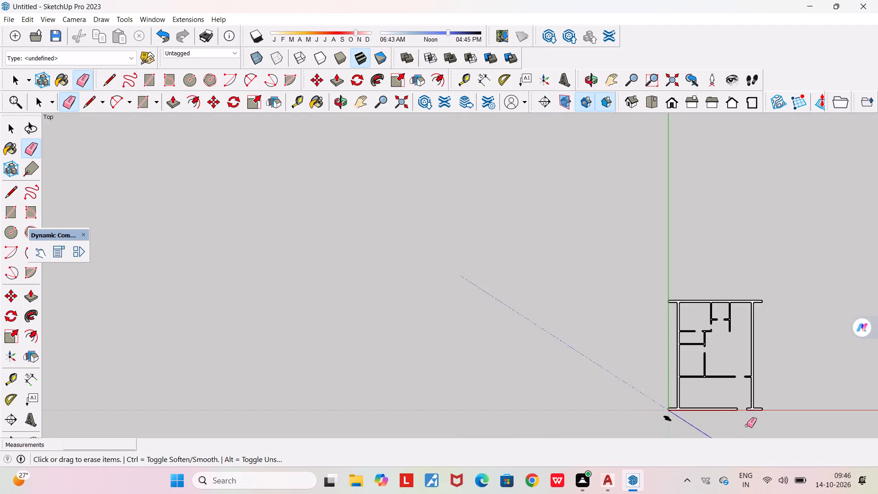
scroll(747, 425, up, 13)
scroll(761, 392, up, 10)
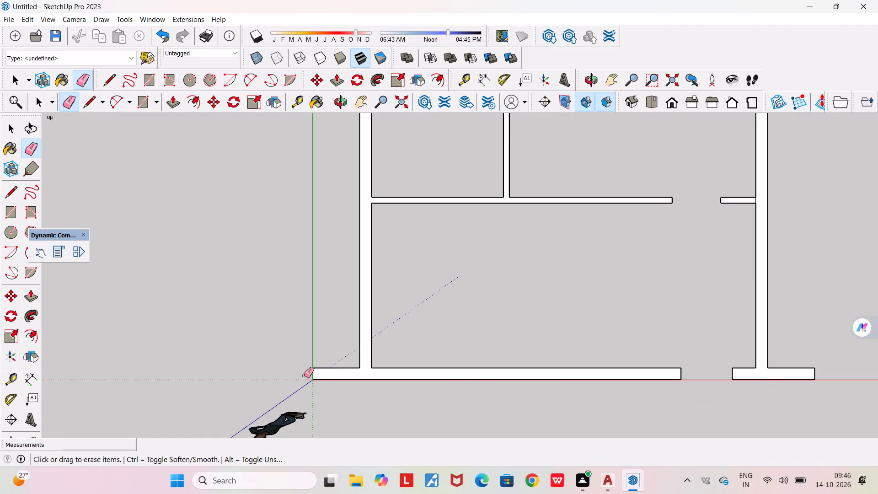
Erase the seam line where the front room's short partition beside the doorway meets the right outer wall.
scroll(632, 242, down, 5)
scroll(734, 213, up, 7)
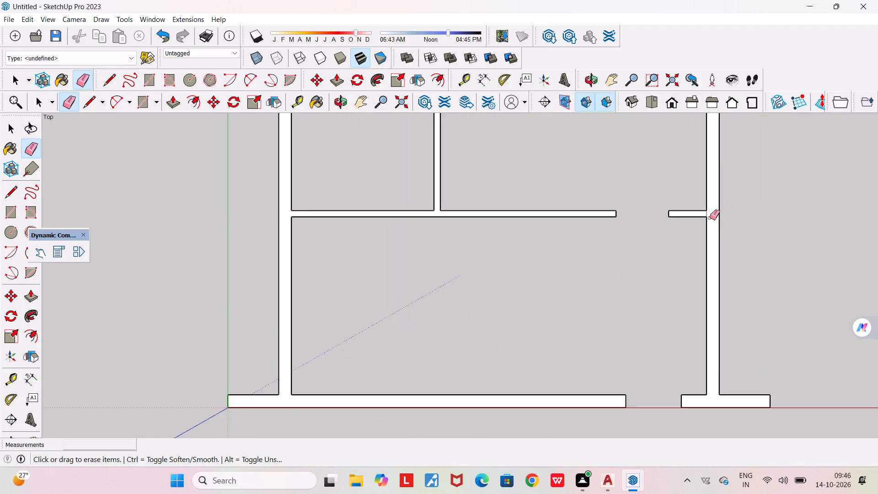
scroll(710, 218, up, 8)
click(702, 208)
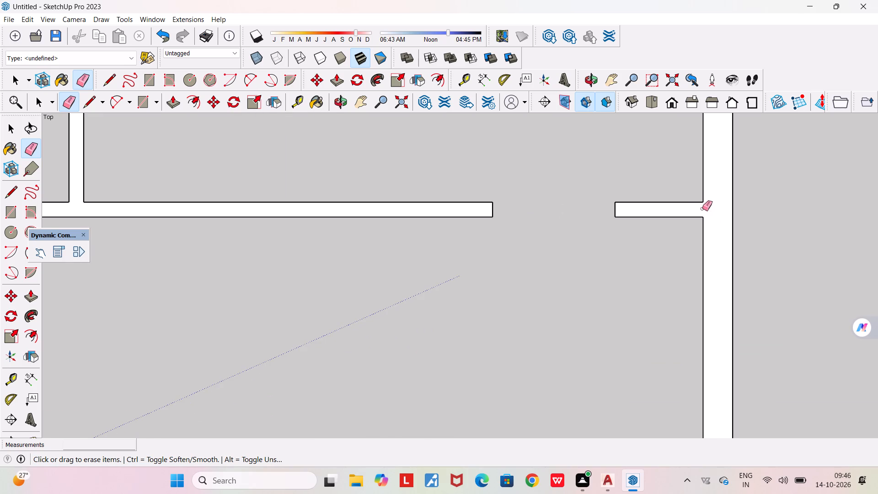
Examine the whole floor plan, including the small left room's partitions, for leftover seams or gaps.
scroll(702, 209, down, 17)
scroll(614, 177, down, 10)
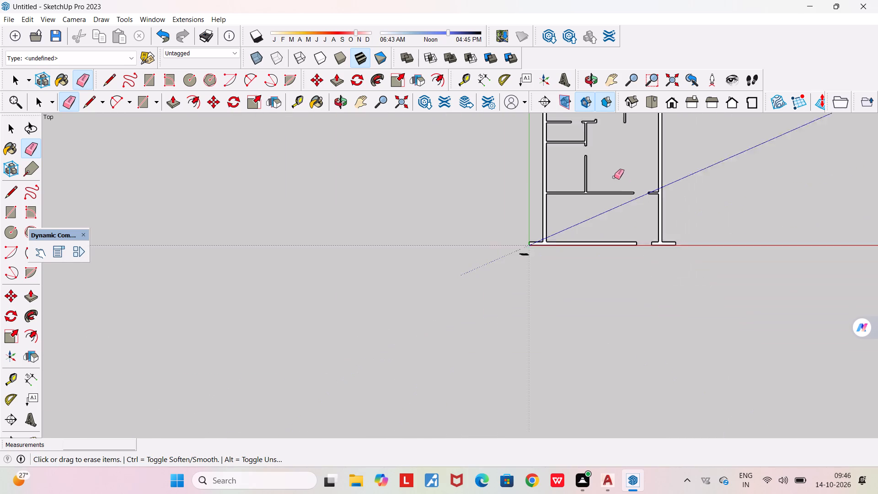
scroll(614, 177, down, 1)
scroll(577, 118, up, 19)
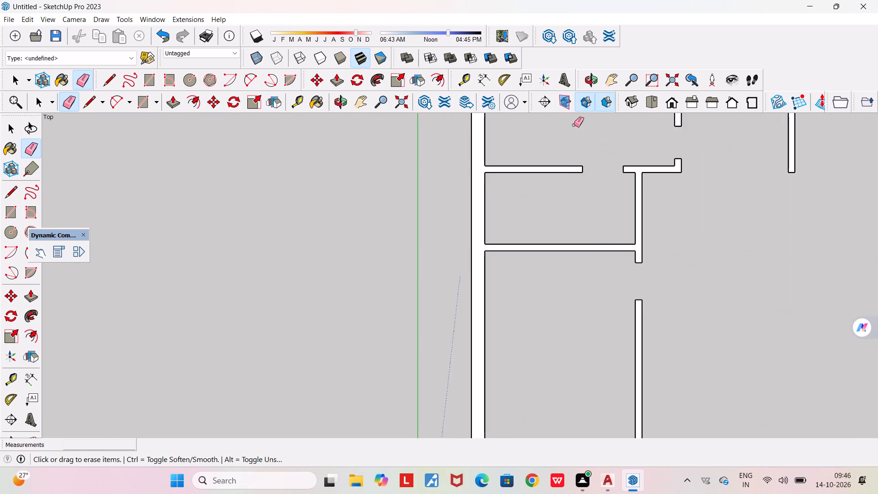
scroll(574, 125, up, 4)
scroll(574, 125, down, 17)
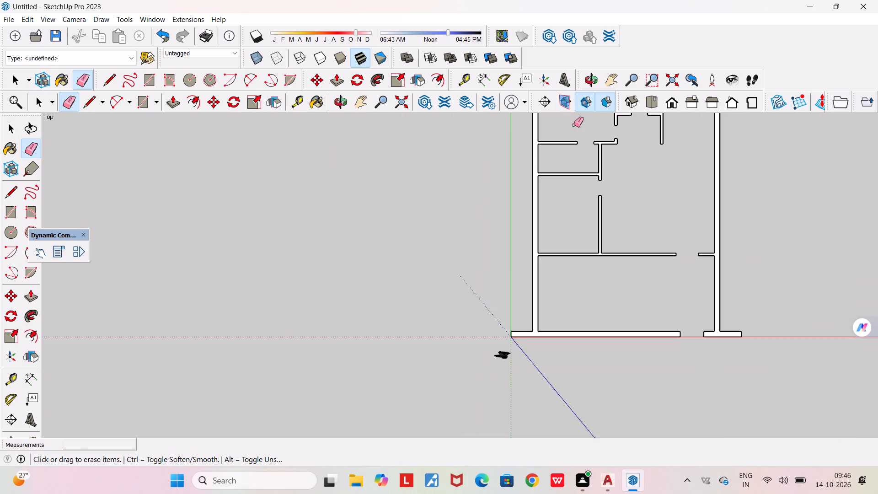
scroll(574, 125, down, 5)
scroll(574, 125, up, 15)
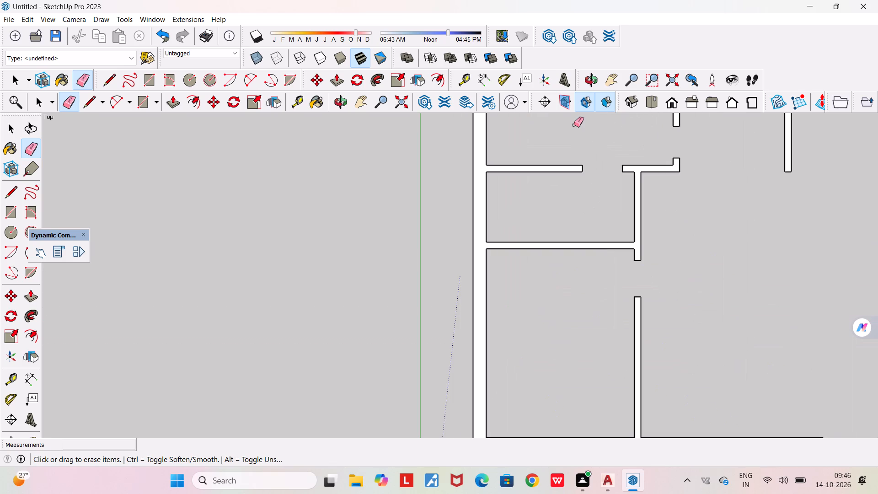
scroll(558, 220, down, 13)
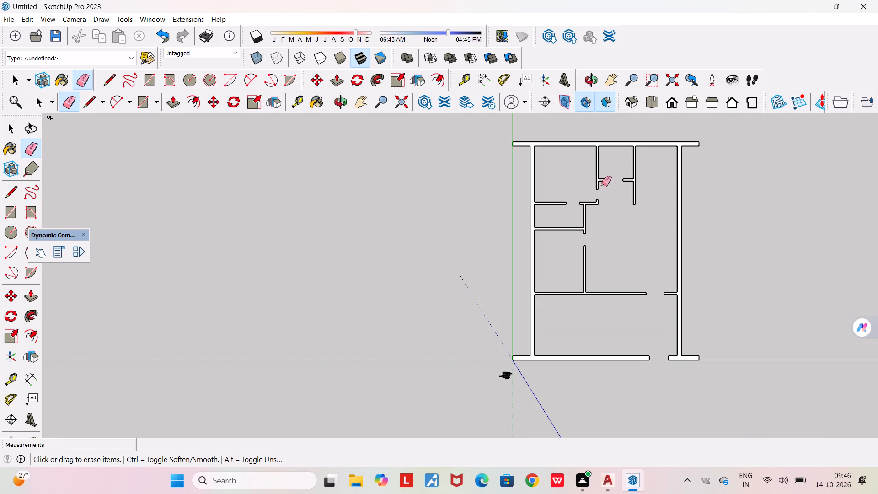
Examine the floor plan from the bottom, back and angled 3D views.
click(749, 102)
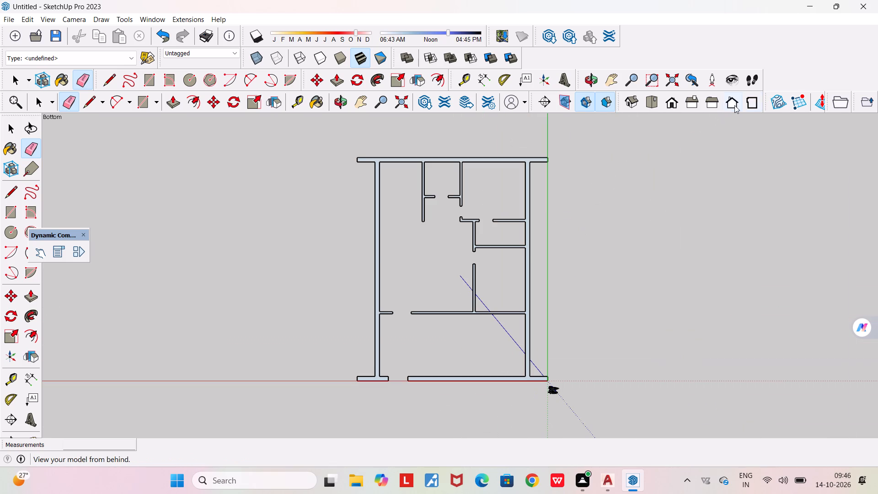
click(730, 103)
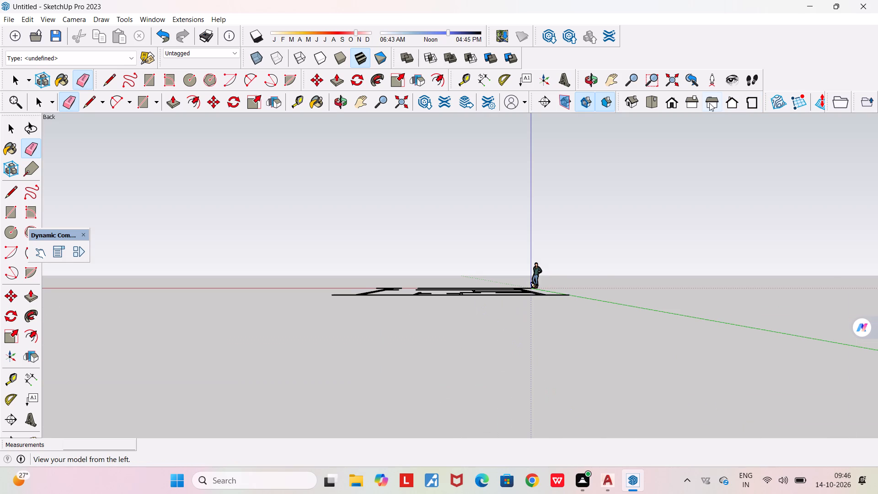
click(709, 103)
click(730, 107)
scroll(615, 274, down, 3)
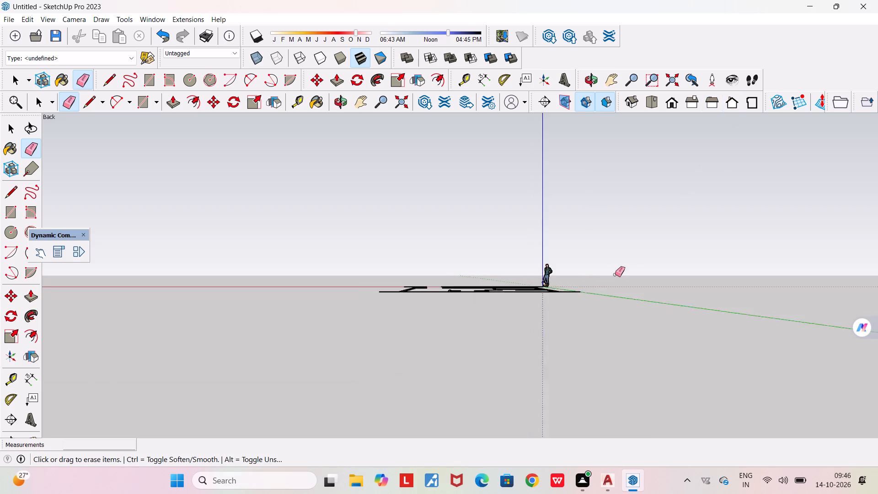
scroll(615, 274, down, 4)
key(space)
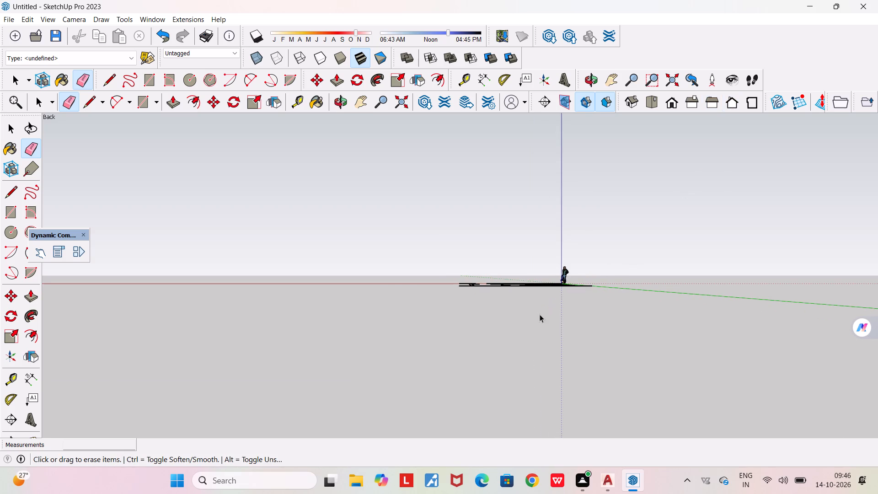
drag(540, 314, 602, 387)
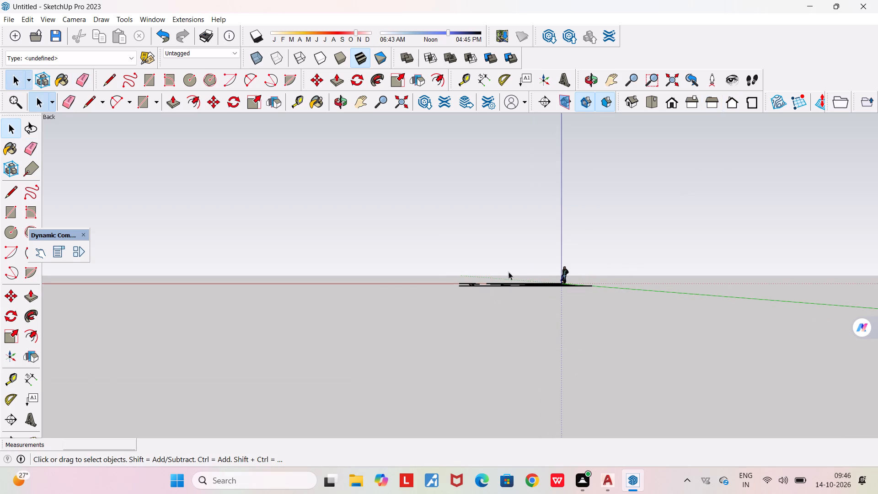
middle_drag(509, 274, 667, 376)
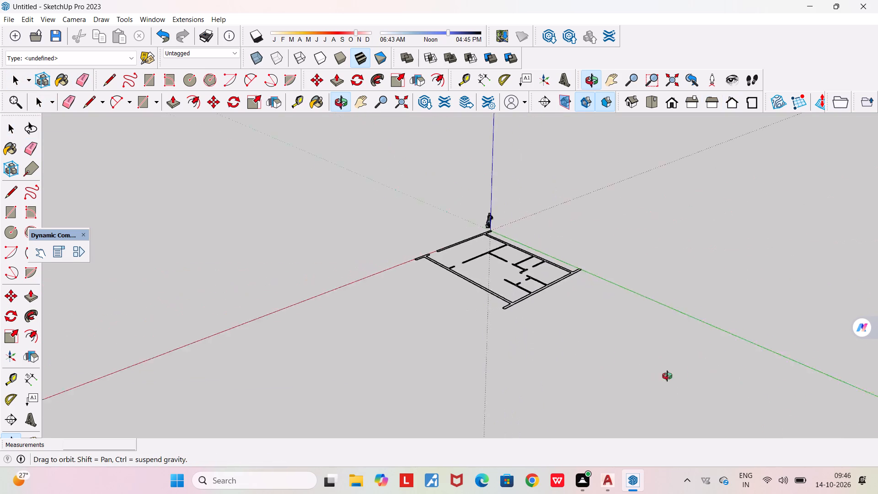
middle_drag(667, 376, 744, 375)
scroll(744, 375, down, 5)
scroll(606, 303, up, 6)
scroll(506, 290, up, 4)
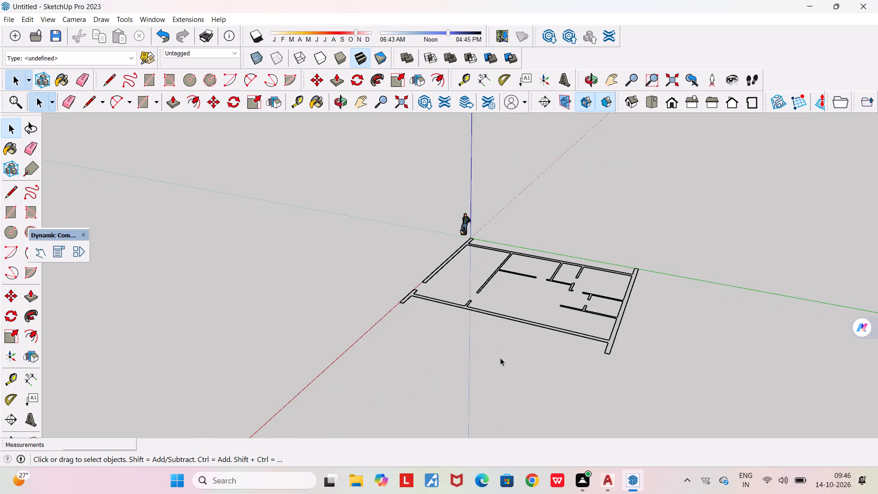
middle_drag(509, 363, 611, 420)
scroll(514, 249, up, 4)
scroll(514, 249, down, 6)
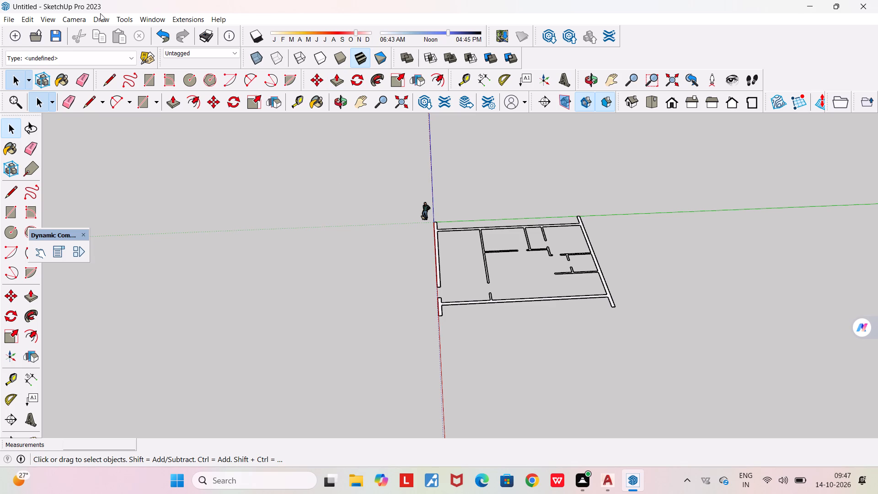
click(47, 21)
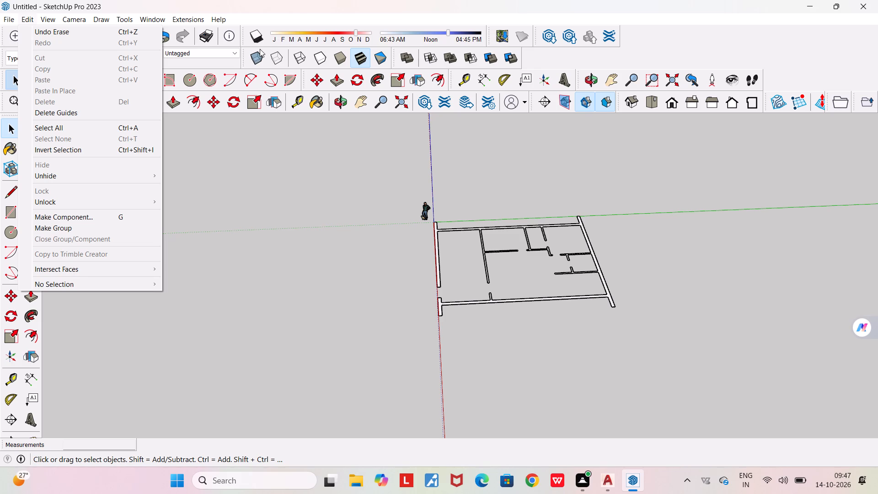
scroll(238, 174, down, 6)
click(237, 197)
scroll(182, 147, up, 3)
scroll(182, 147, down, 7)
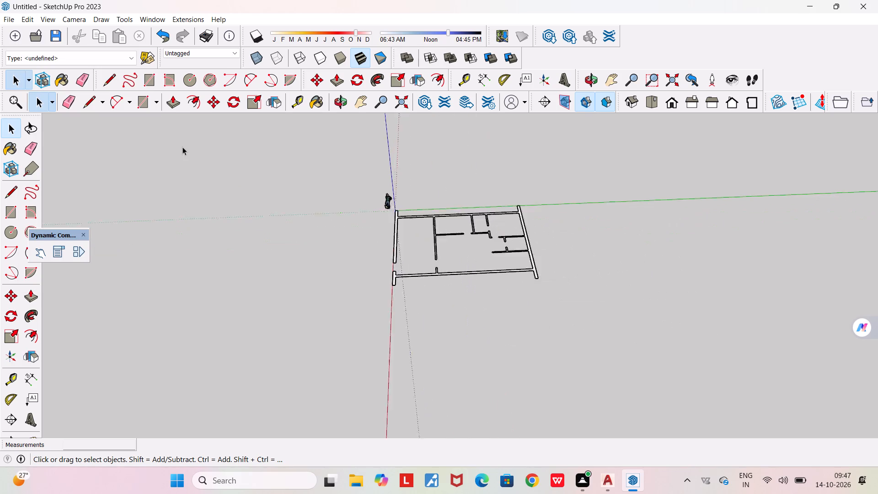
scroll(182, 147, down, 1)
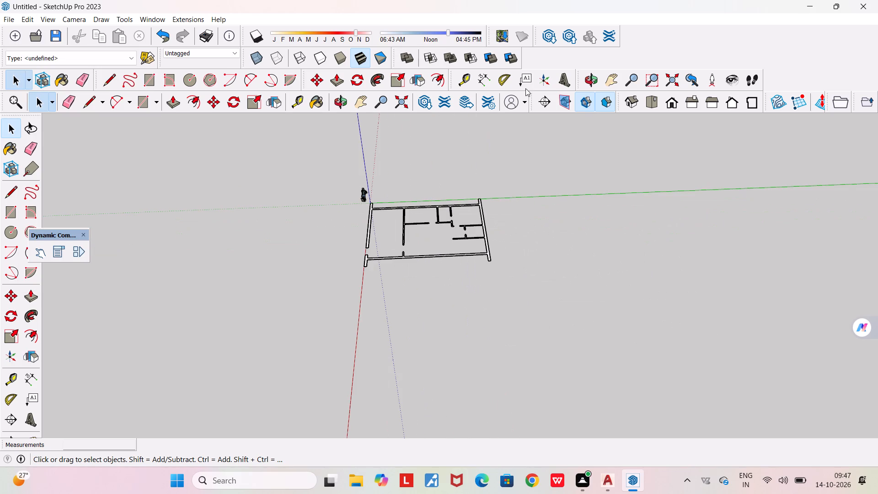
In top view, draw a 36' by 24' 6" rectangle from the house's inner rear-left corner to its inner front-right corner.
click(653, 104)
scroll(464, 243, up, 3)
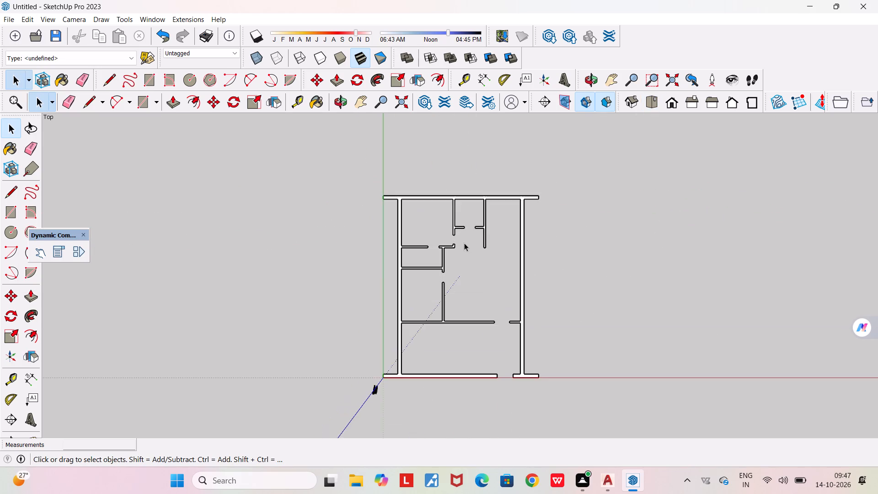
scroll(464, 243, up, 7)
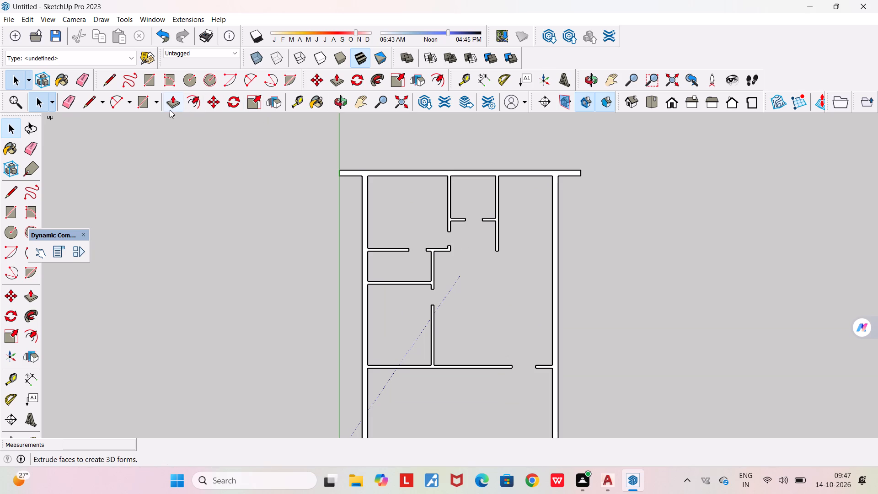
click(154, 106)
click(156, 123)
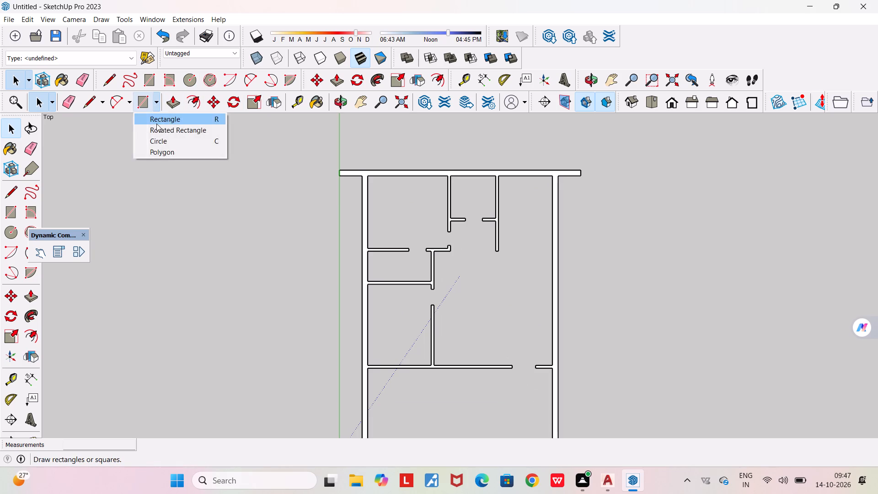
click(369, 176)
scroll(504, 379, down, 5)
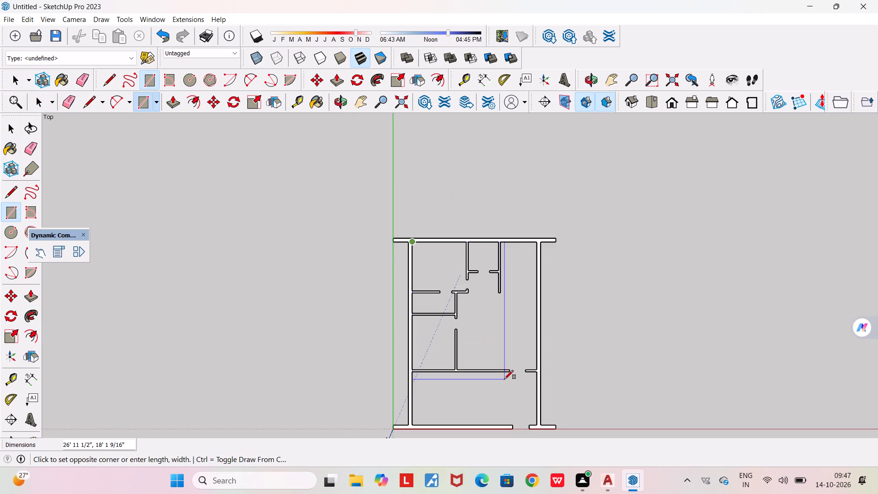
scroll(535, 423, up, 16)
scroll(535, 423, down, 5)
click(541, 430)
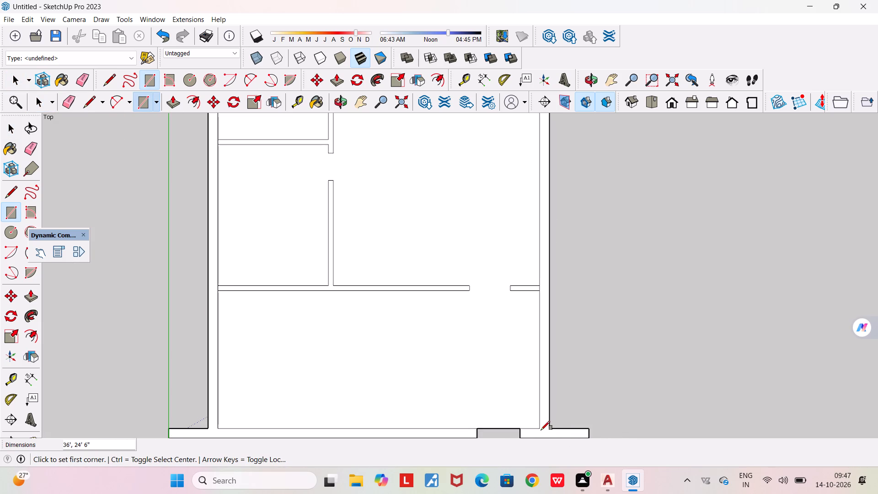
scroll(523, 408, down, 10)
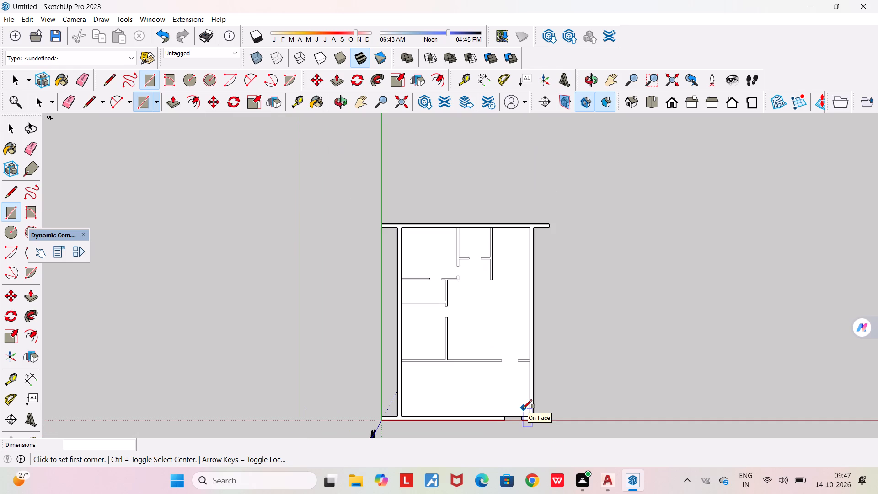
scroll(523, 408, up, 5)
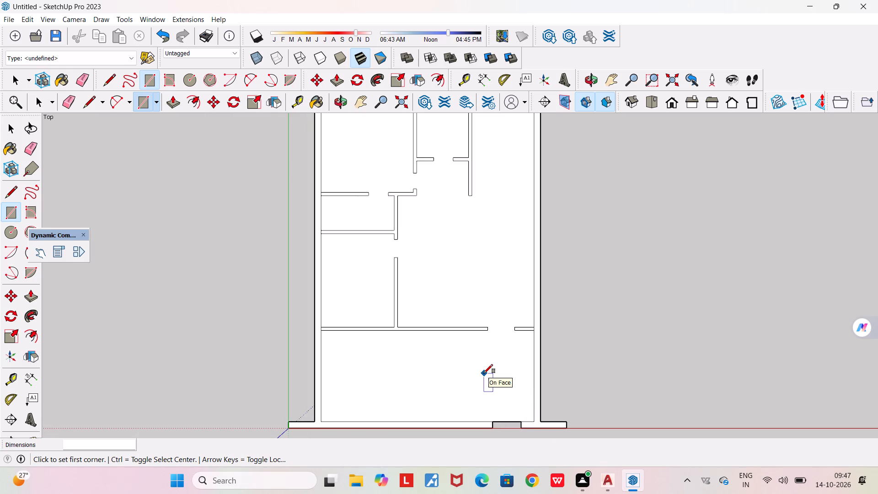
key(Escape)
key(Escape)
scroll(419, 363, up, 1)
key(space)
key(space)
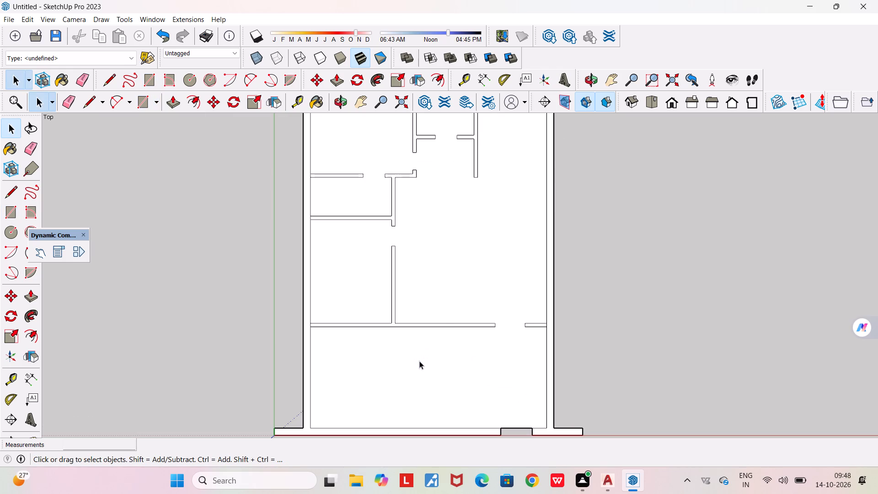
Erase the seam line where the front room's long partition meets the left outer wall.
scroll(446, 323, up, 5)
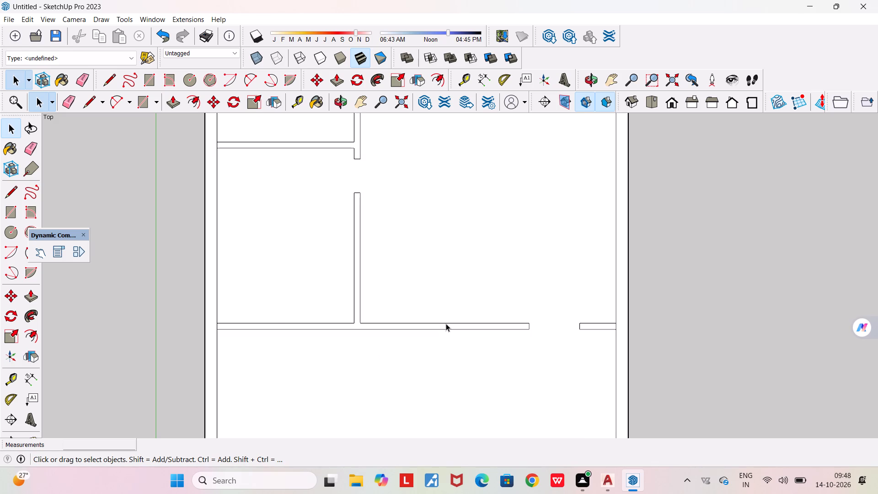
scroll(234, 328, up, 5)
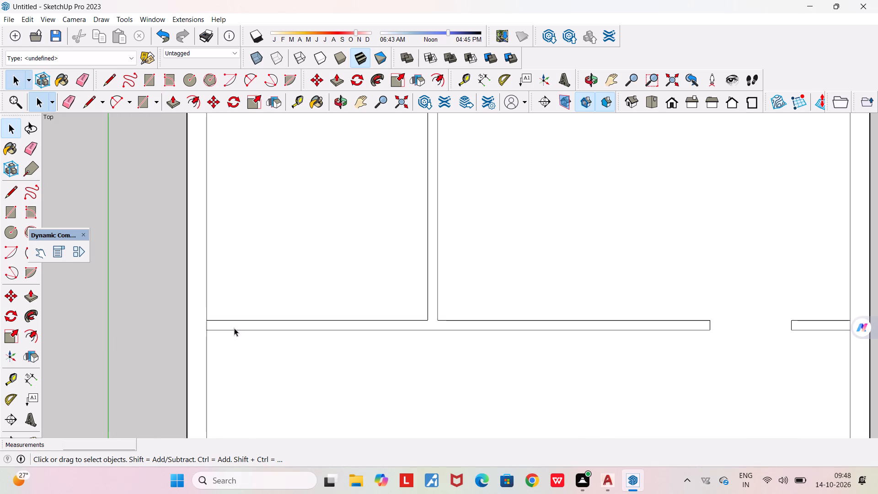
scroll(212, 324, up, 5)
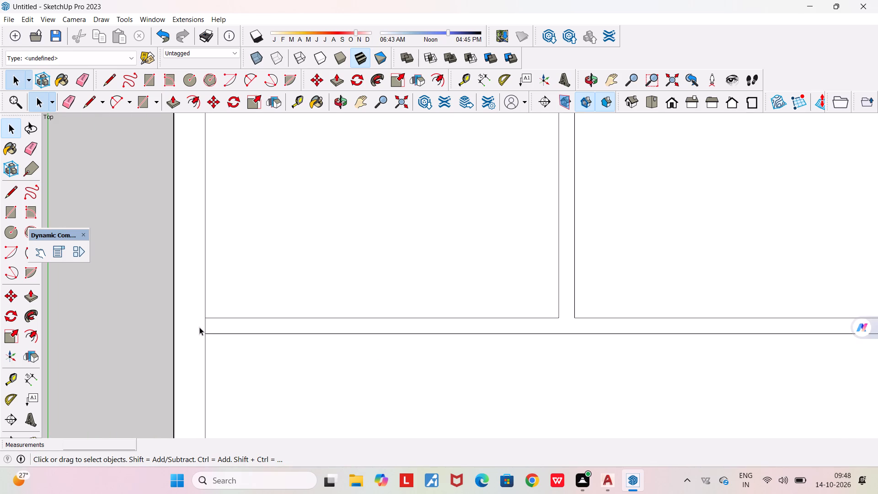
key(e)
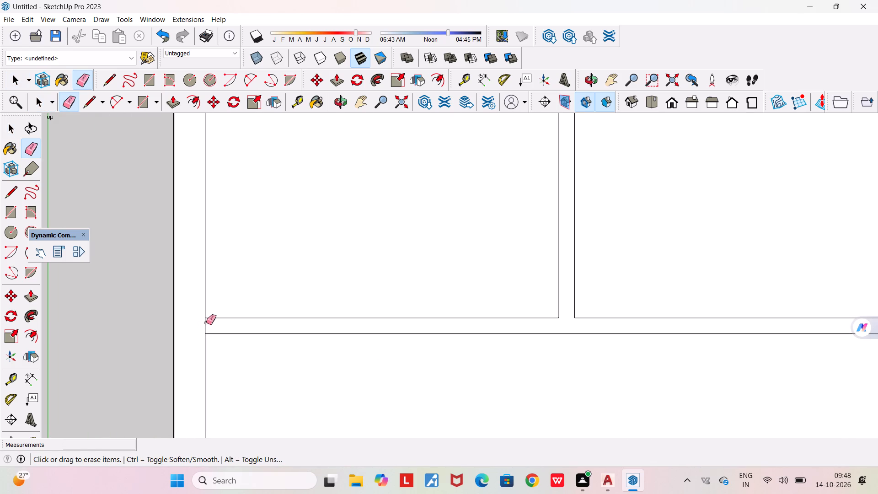
click(206, 322)
Erase the seam line where the small left room's lower partition meets the left outer wall.
scroll(212, 330, down, 4)
scroll(413, 337, down, 8)
scroll(318, 172, up, 9)
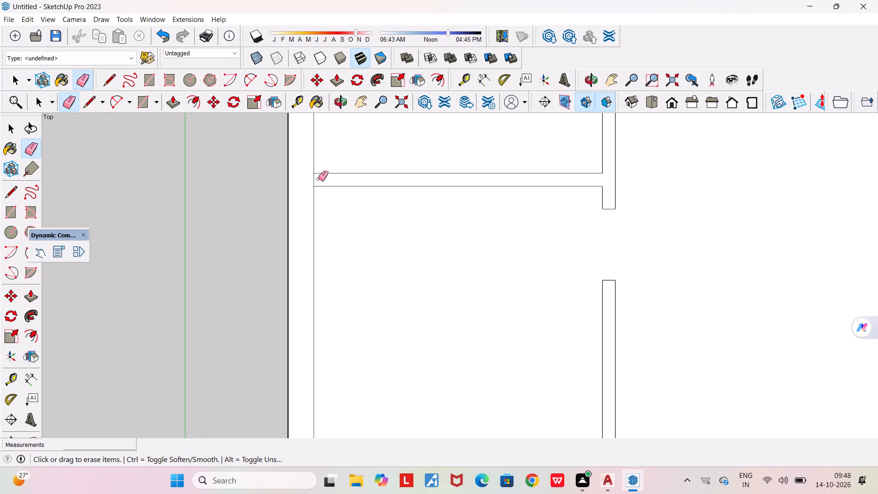
click(315, 178)
Erase the seam line where the small left room's upper partition meets the left outer wall.
scroll(321, 183, up, 1)
scroll(321, 183, down, 15)
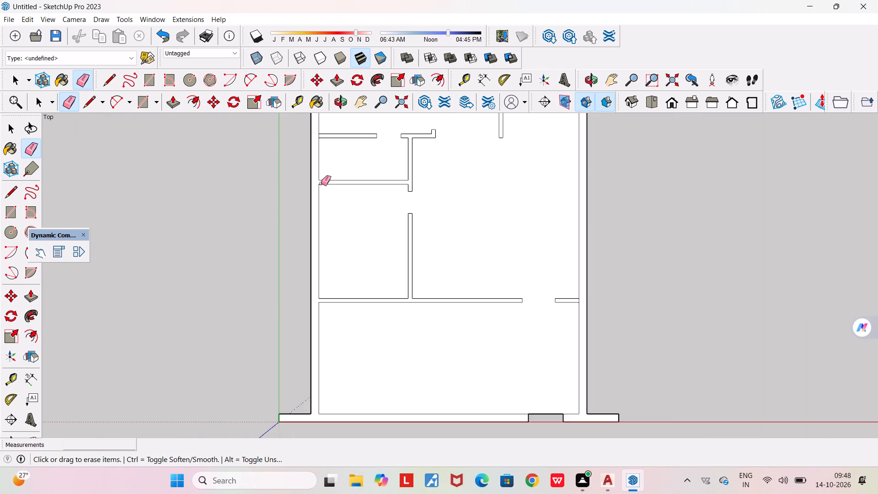
scroll(321, 134, up, 15)
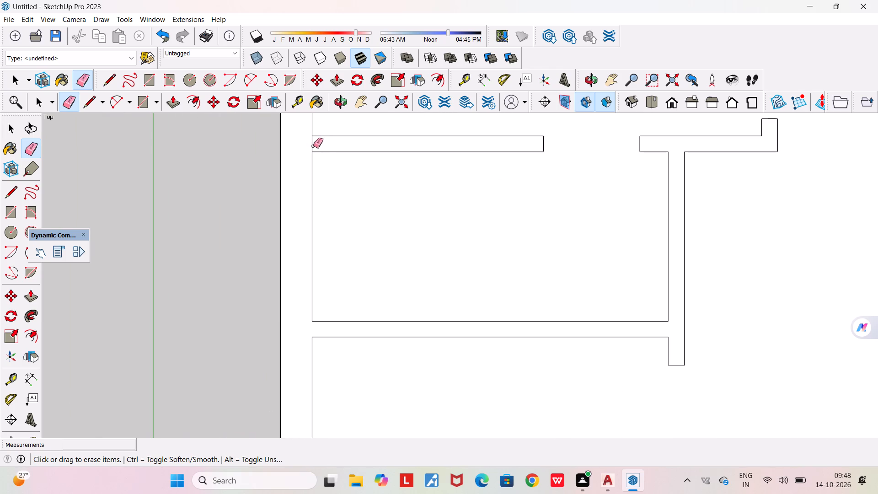
click(312, 145)
Erase the seam line where the front room's short partition beside the doorway meets the right outer wall.
scroll(315, 148, up, 1)
scroll(315, 148, down, 16)
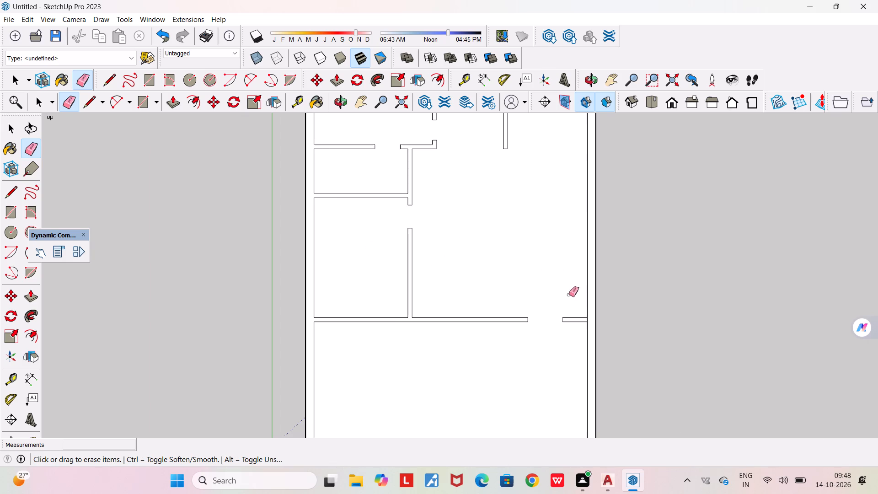
scroll(611, 323, up, 10)
scroll(574, 316, up, 4)
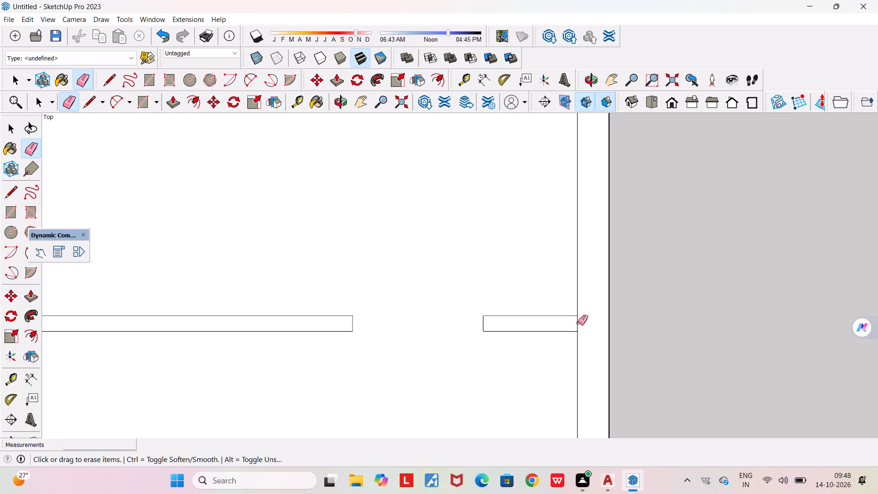
click(578, 323)
Erase the seam line where the left of the two rear cross partitions meets the rear outer wall.
scroll(579, 326, down, 20)
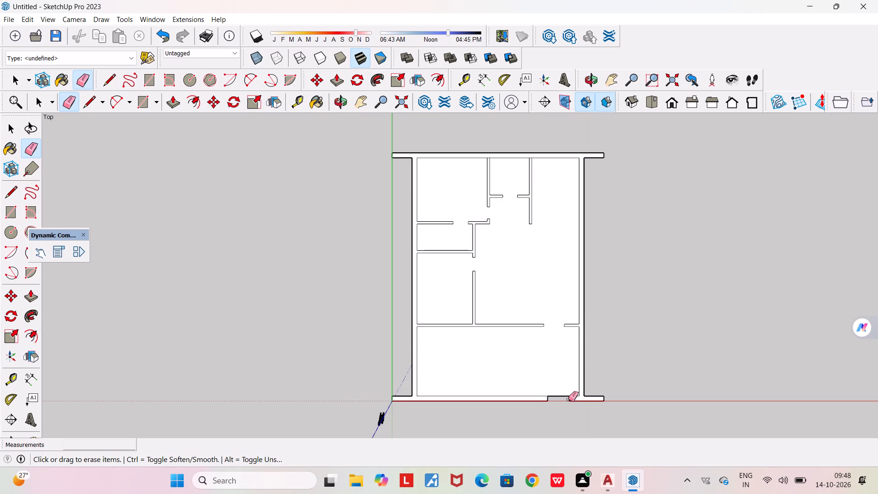
scroll(567, 398, up, 7)
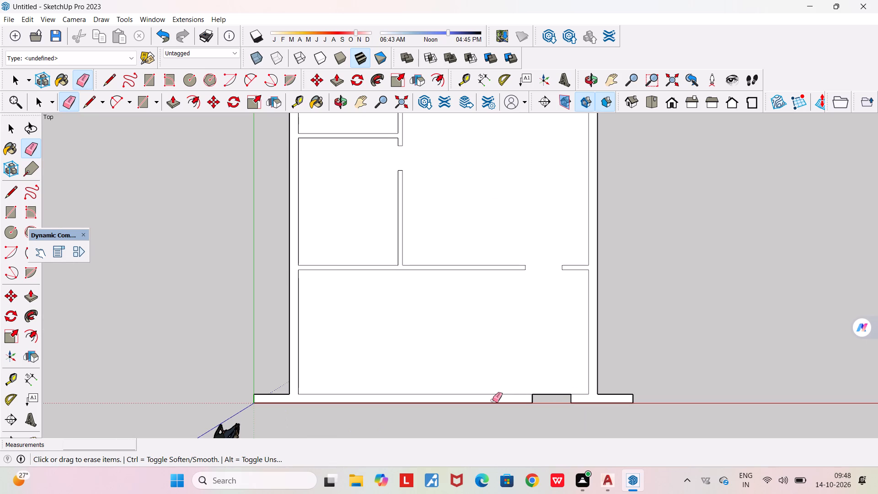
scroll(493, 400, down, 8)
scroll(465, 206, up, 5)
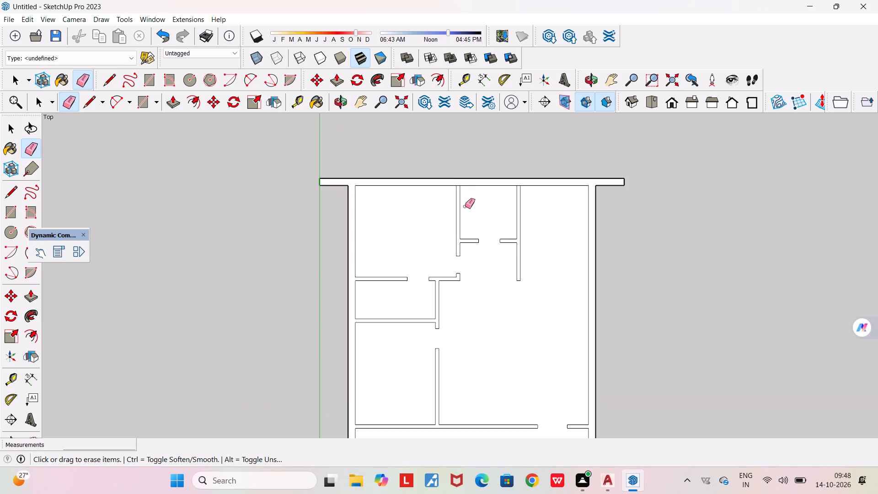
scroll(460, 187, up, 17)
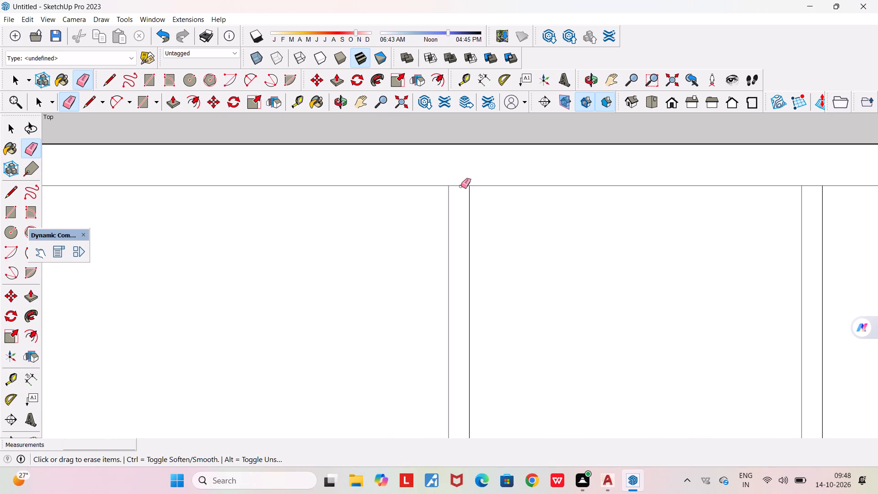
click(461, 186)
Erase the seam line where the right of the two rear cross partitions meets the rear outer wall.
scroll(461, 193, down, 6)
scroll(661, 189, up, 5)
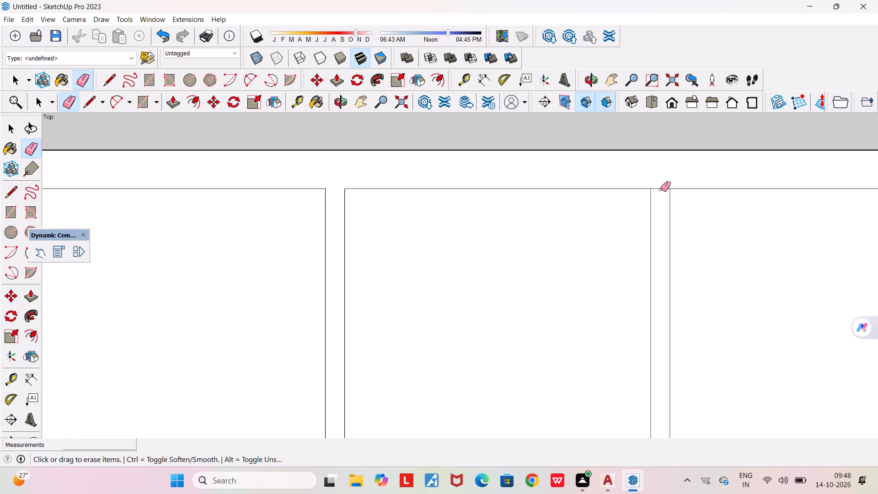
click(661, 188)
scroll(661, 205, down, 8)
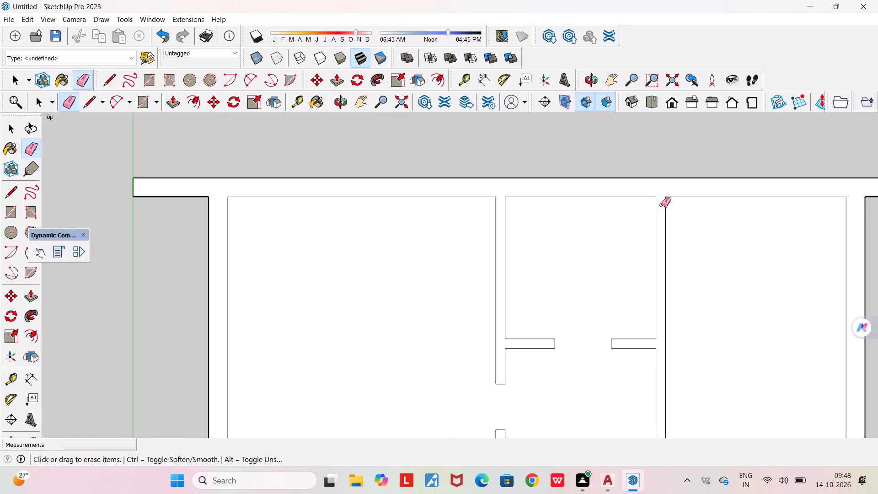
scroll(661, 205, down, 10)
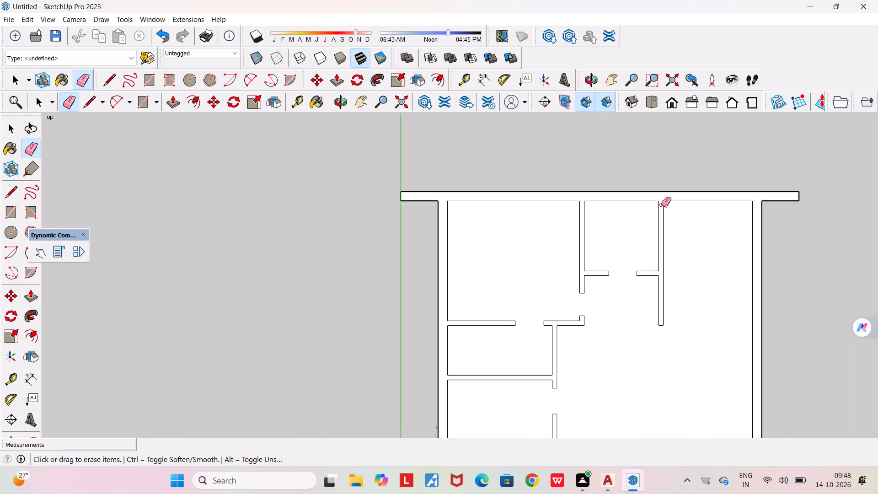
scroll(661, 205, down, 2)
scroll(698, 396, up, 4)
scroll(698, 396, down, 5)
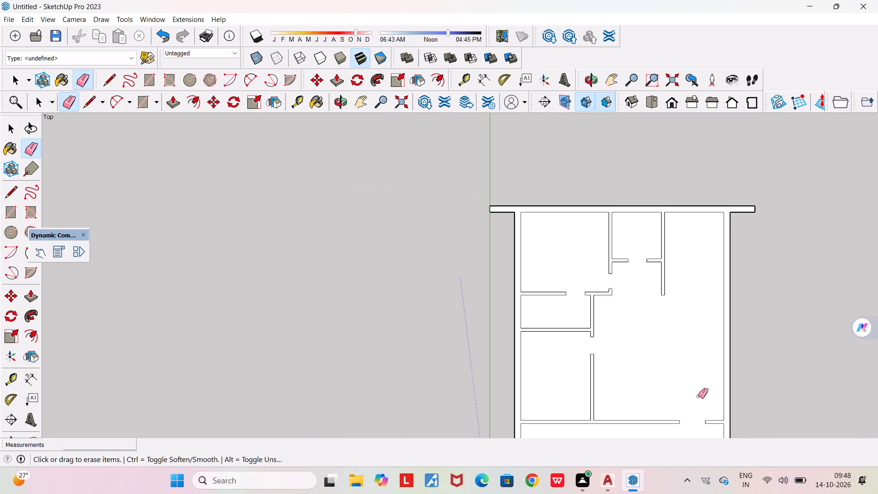
scroll(698, 396, down, 2)
scroll(698, 396, up, 9)
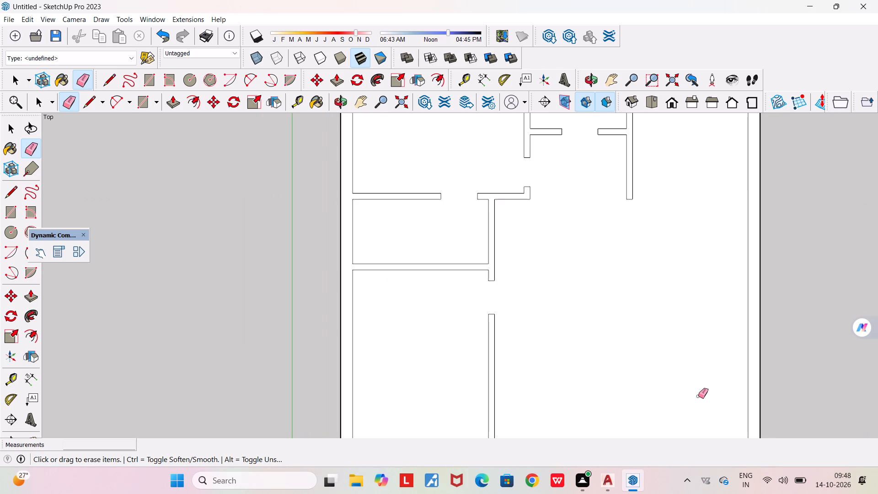
key(Escape)
key(space)
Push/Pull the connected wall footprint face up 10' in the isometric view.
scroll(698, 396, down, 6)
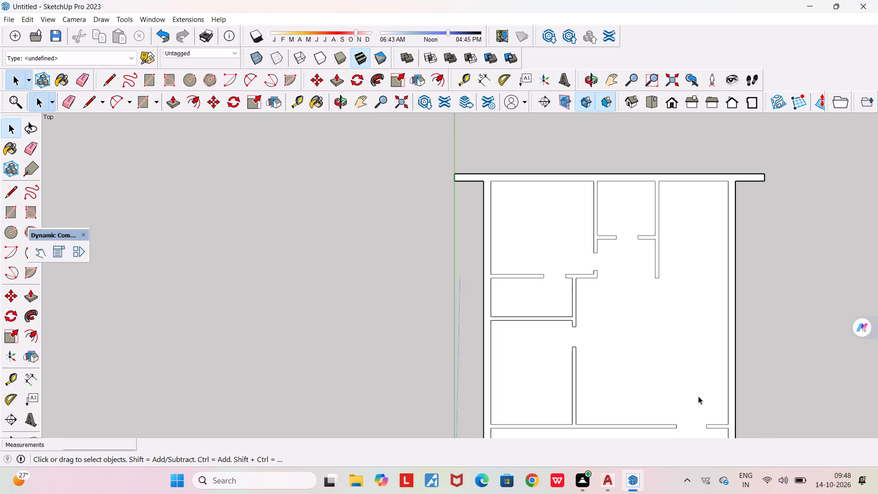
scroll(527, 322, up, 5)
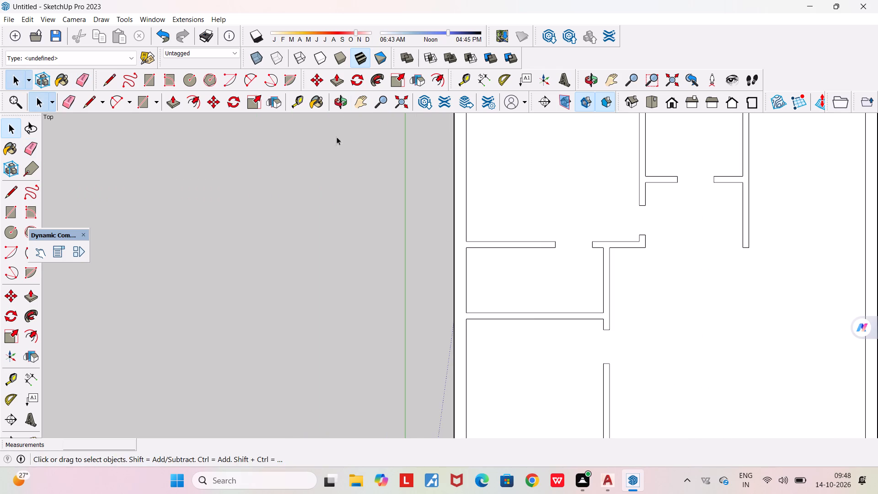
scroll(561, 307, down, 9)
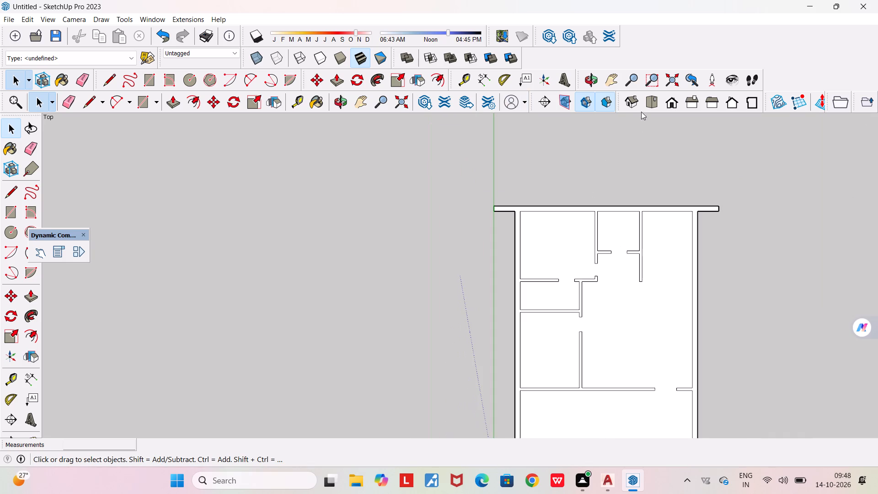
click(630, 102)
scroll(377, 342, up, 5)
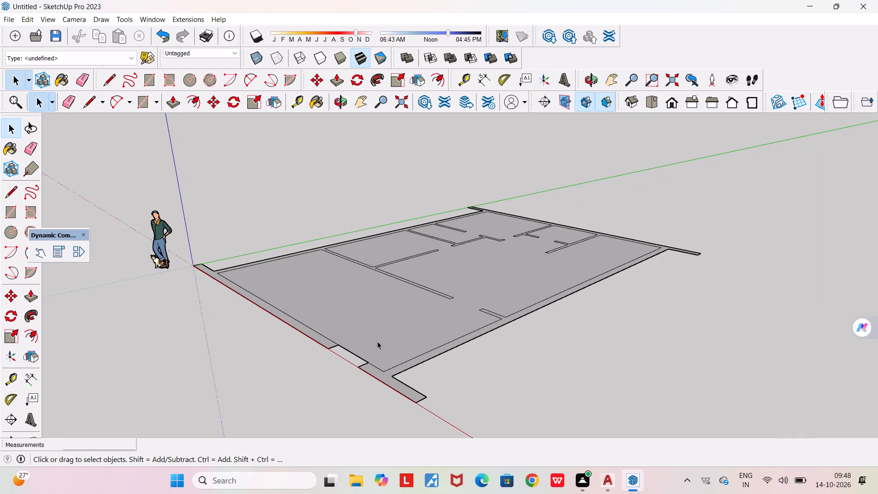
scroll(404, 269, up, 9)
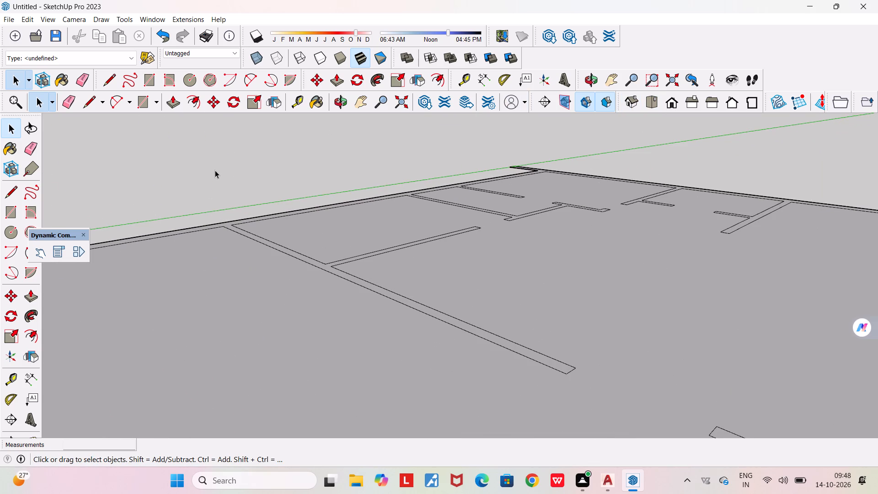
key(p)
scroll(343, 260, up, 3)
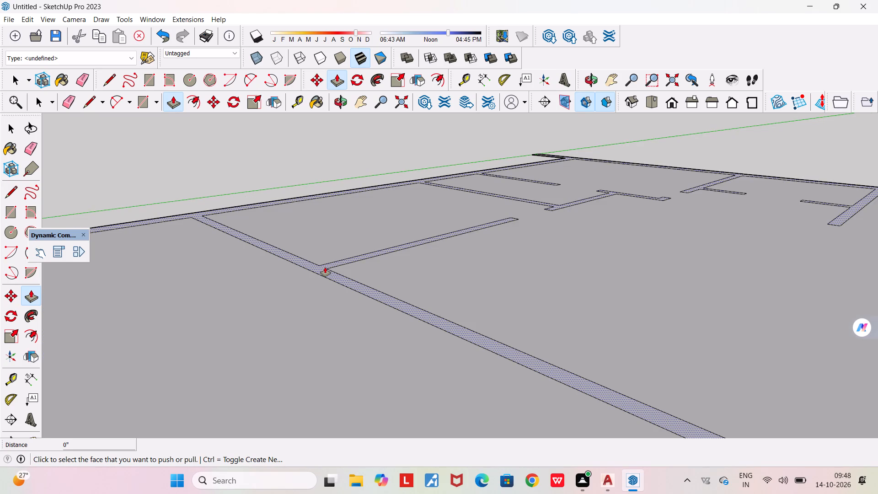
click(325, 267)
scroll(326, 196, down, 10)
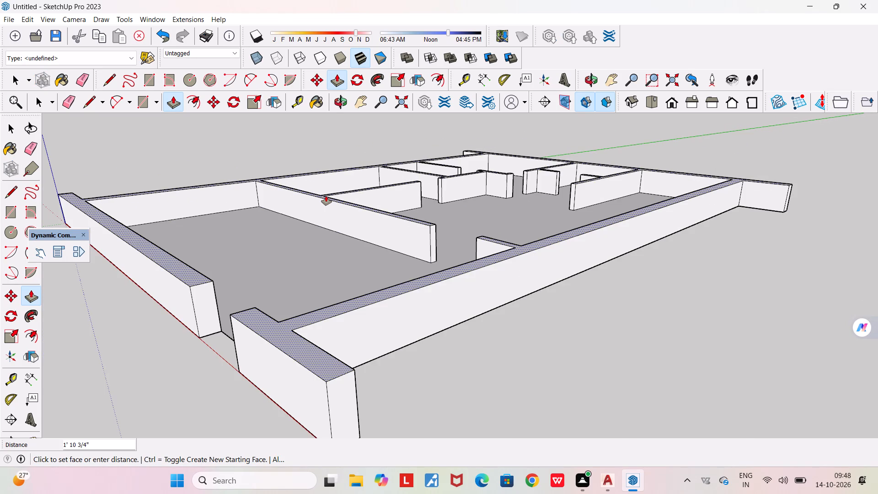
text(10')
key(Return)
Examine the raised walls, partitions and door openings from several angles and from directly above.
scroll(326, 196, down, 15)
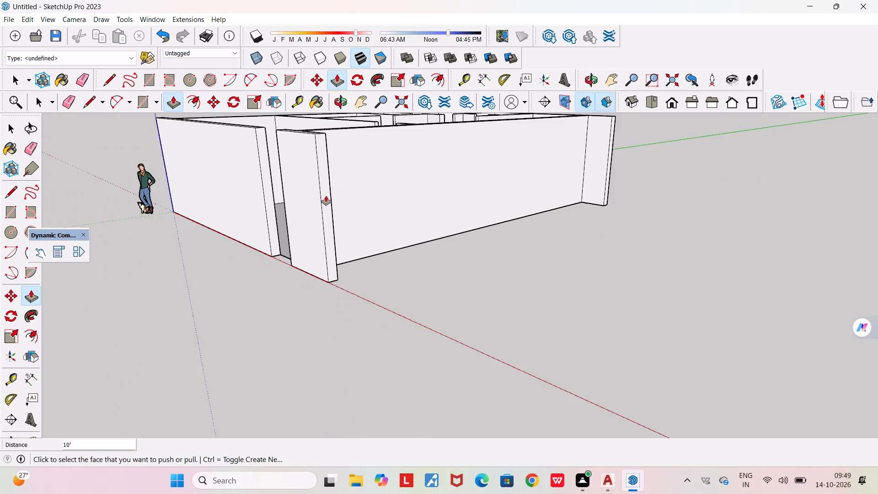
scroll(326, 196, down, 3)
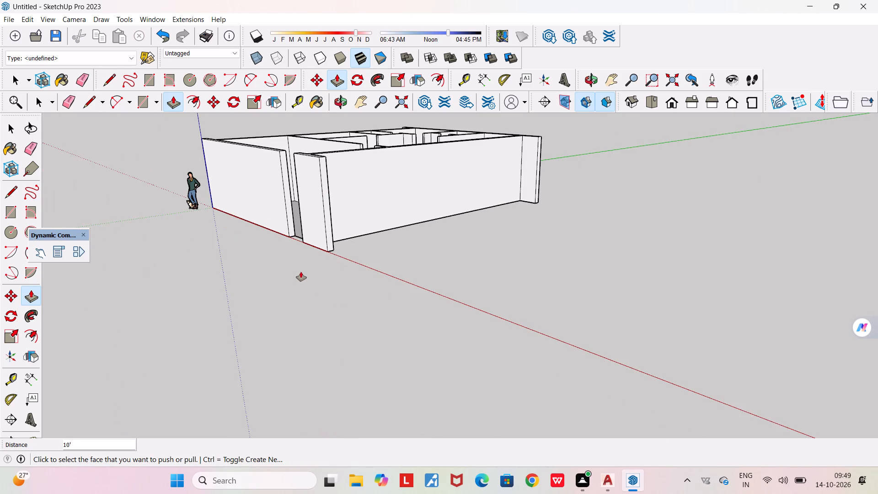
middle_drag(301, 272, 499, 394)
scroll(428, 298, up, 4)
scroll(428, 298, down, 7)
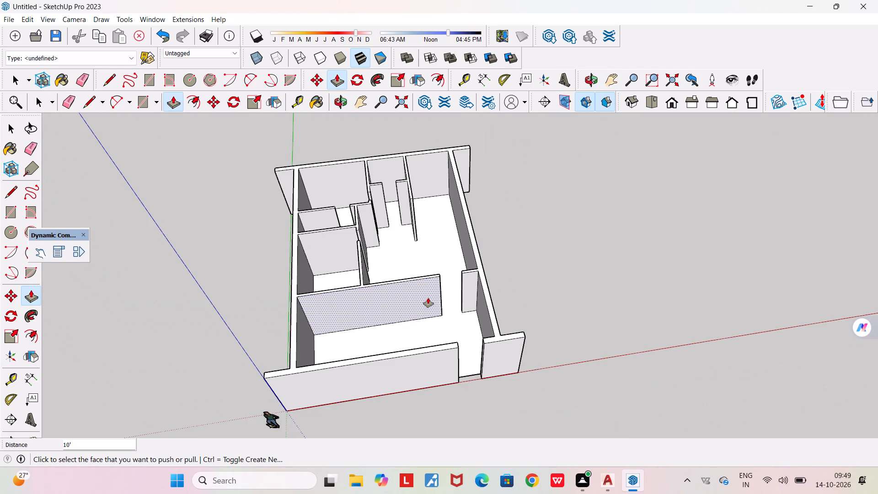
scroll(405, 286, up, 4)
scroll(405, 286, down, 5)
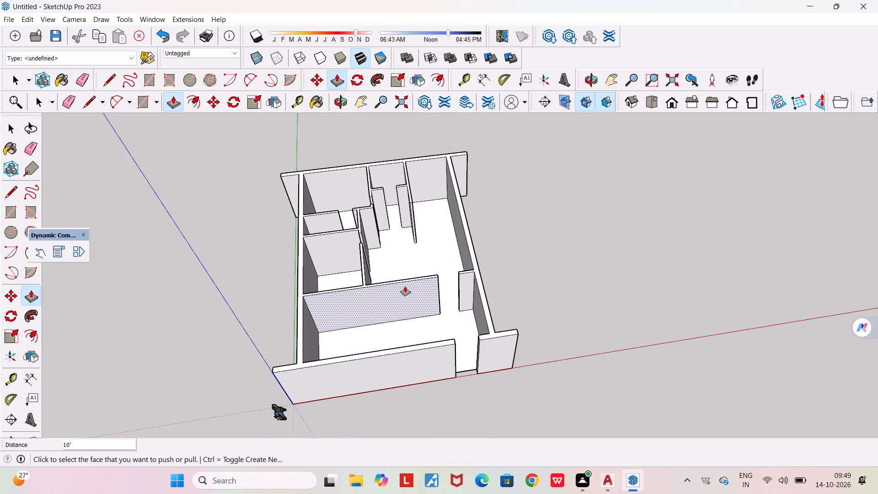
scroll(405, 286, up, 4)
scroll(405, 286, down, 6)
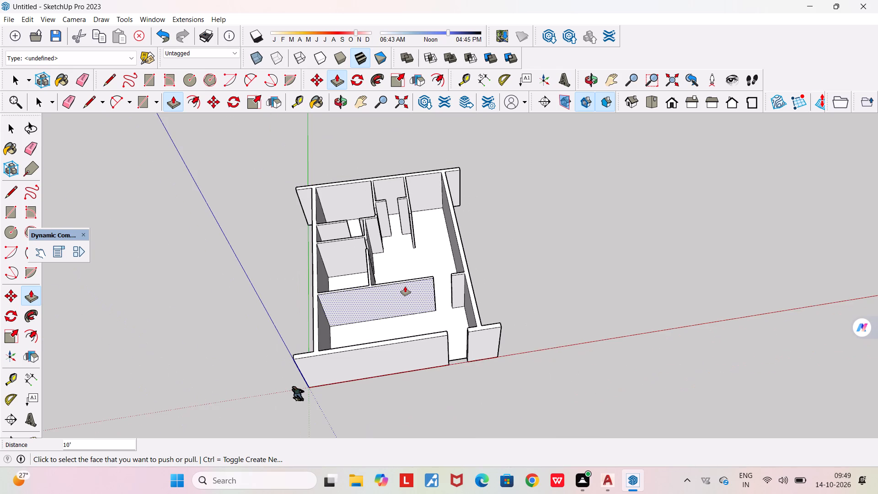
middle_drag(407, 287, 429, 366)
scroll(393, 311, up, 3)
scroll(392, 294, down, 4)
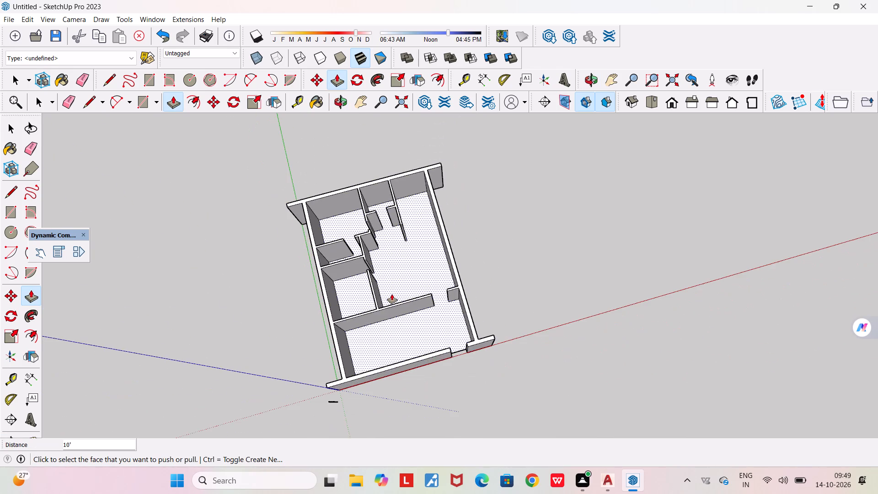
middle_drag(366, 279, 466, 329)
scroll(429, 303, up, 2)
scroll(429, 303, down, 5)
middle_drag(443, 326, 352, 161)
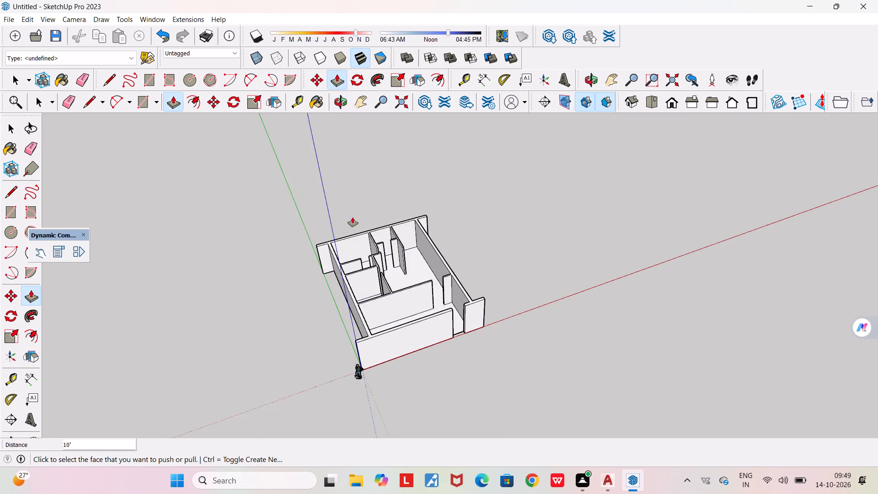
scroll(353, 218, up, 4)
middle_drag(376, 358, 516, 251)
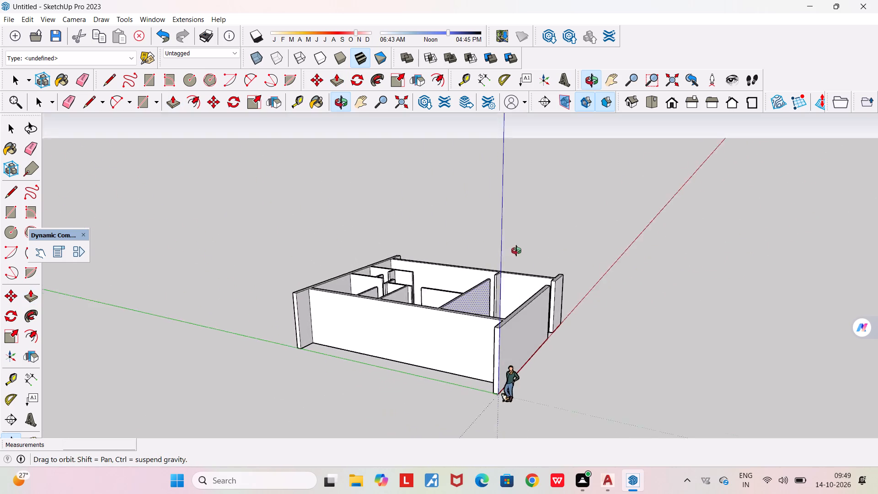
middle_drag(516, 251, 314, 269)
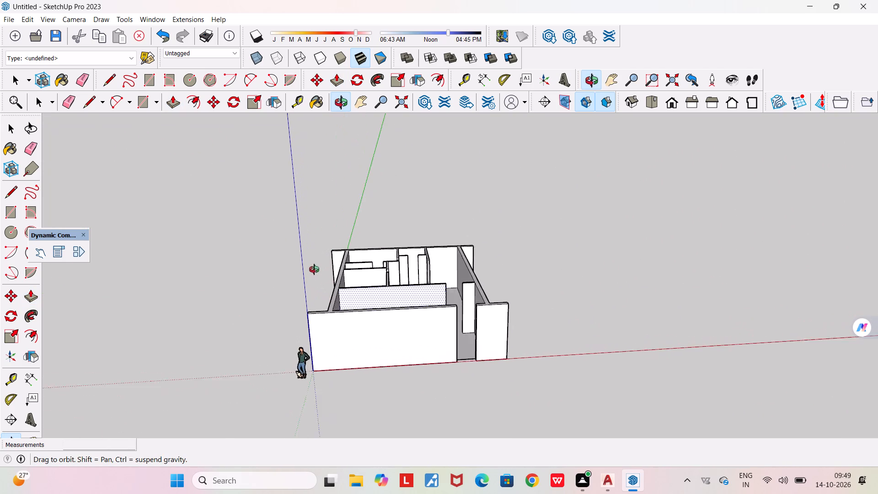
middle_drag(314, 269, 312, 405)
scroll(357, 339, up, 5)
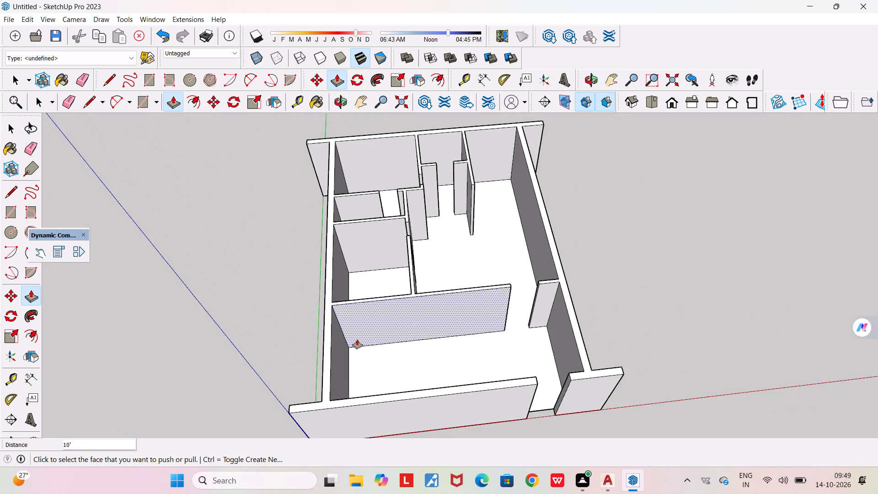
scroll(357, 339, down, 7)
scroll(371, 365, up, 6)
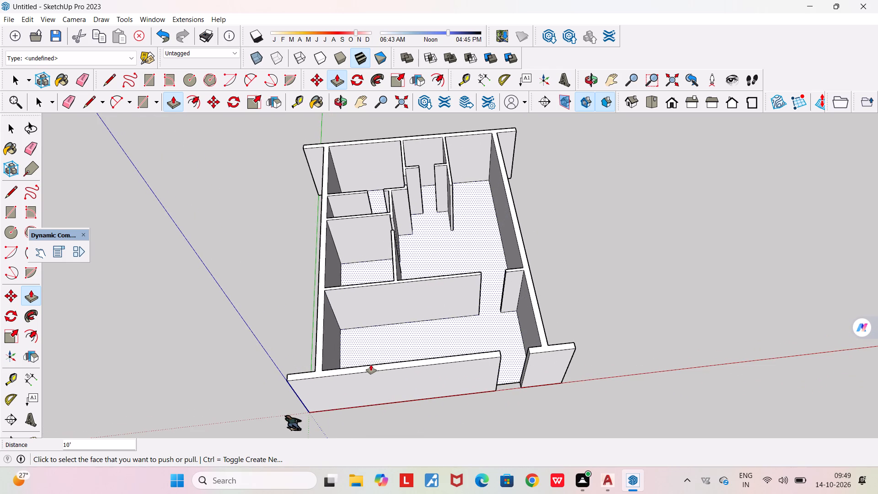
scroll(371, 365, up, 4)
scroll(371, 365, down, 7)
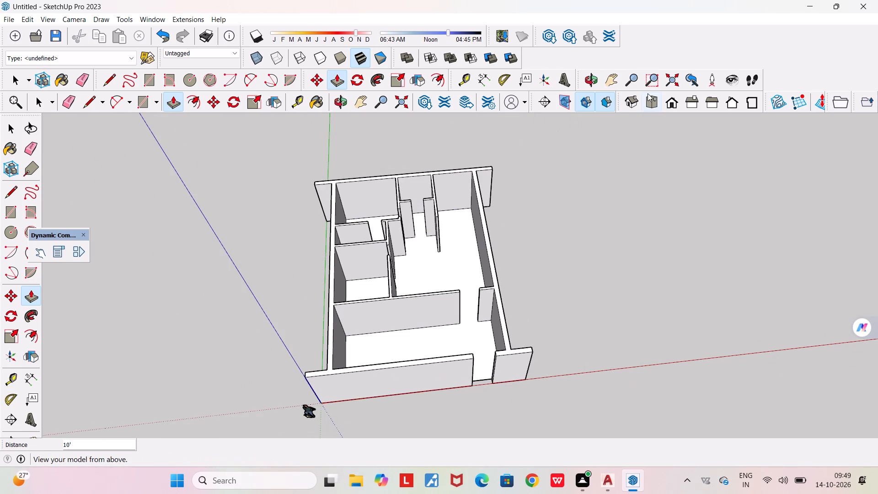
click(651, 96)
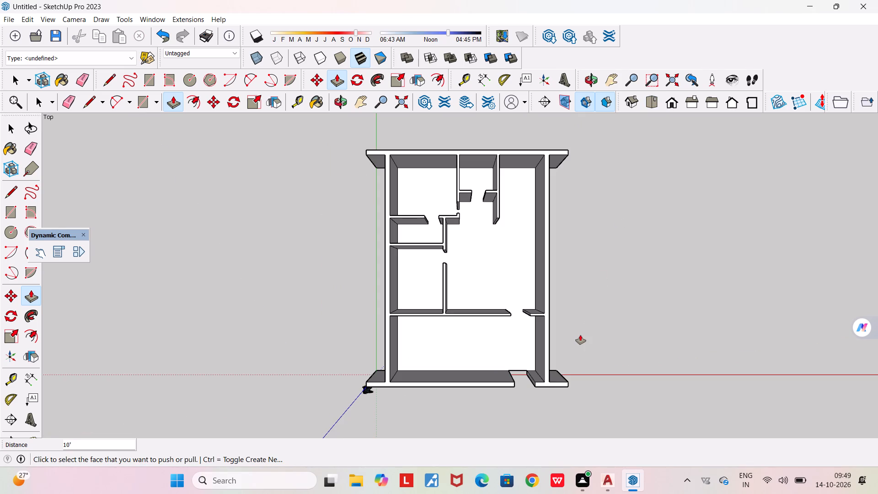
scroll(580, 335, down, 3)
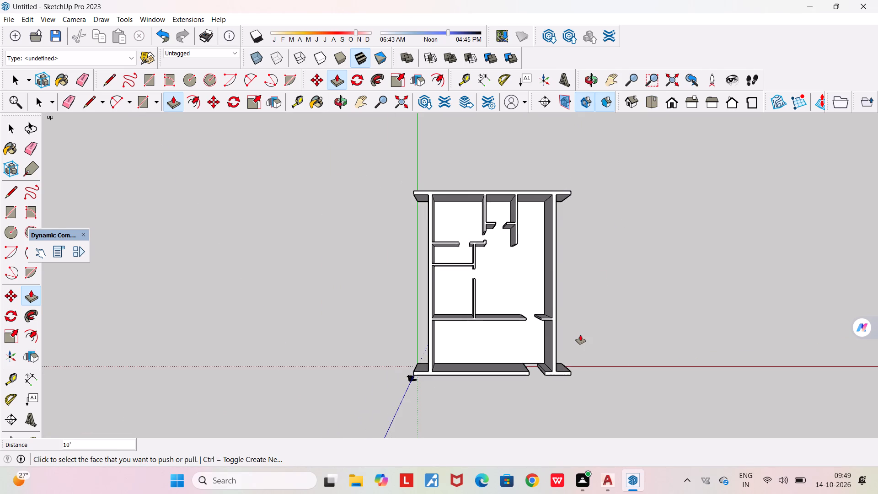
middle_drag(579, 342, 552, 140)
scroll(552, 140, down, 3)
scroll(560, 231, down, 5)
middle_drag(561, 254, 442, 183)
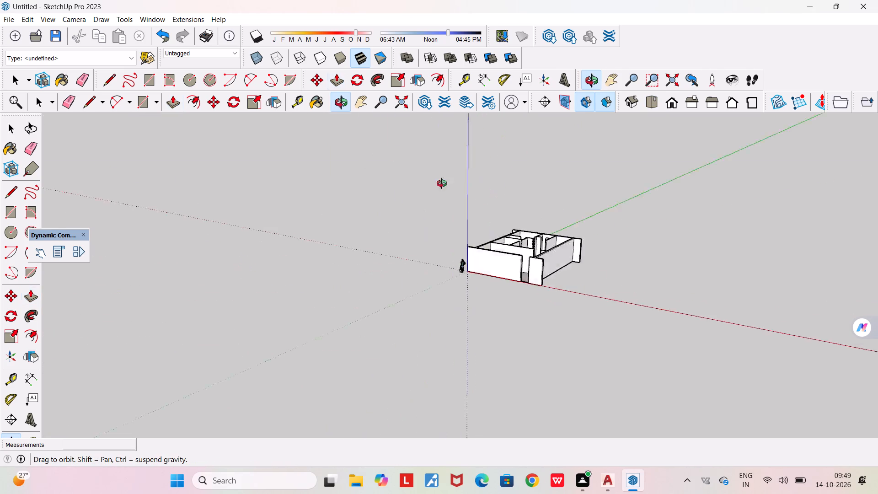
middle_drag(442, 183, 342, 314)
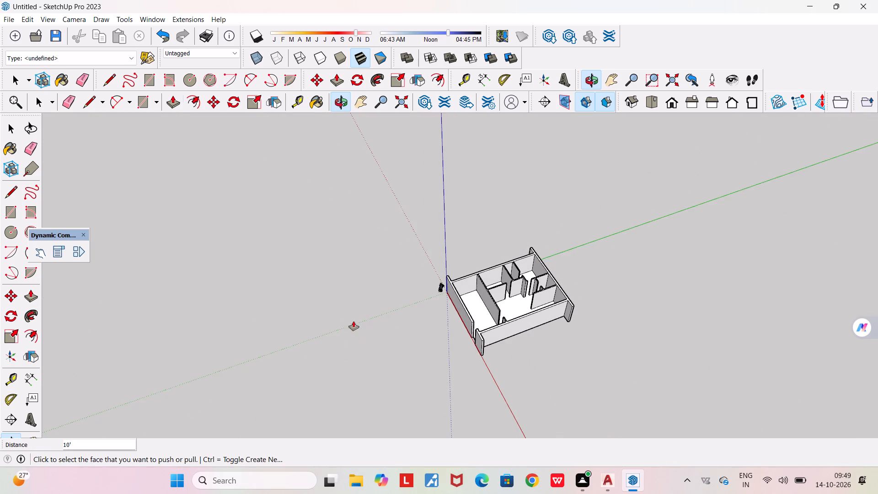
scroll(642, 358, down, 6)
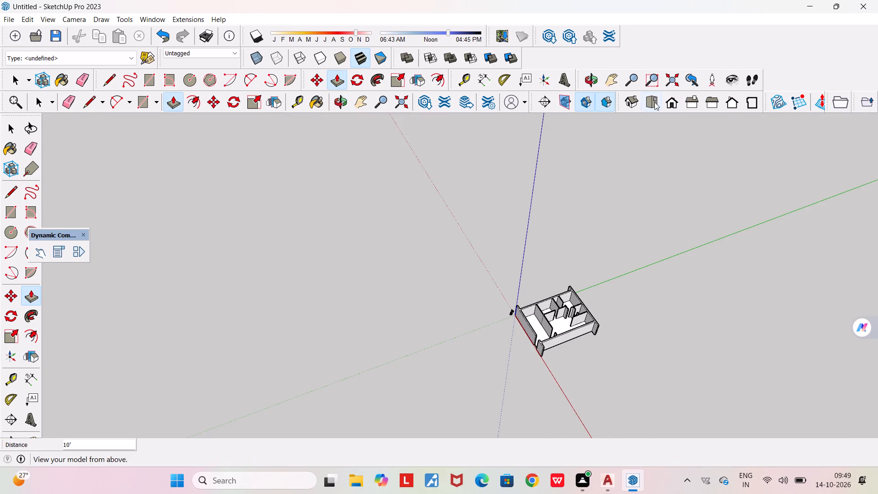
click(654, 102)
scroll(455, 278, up, 11)
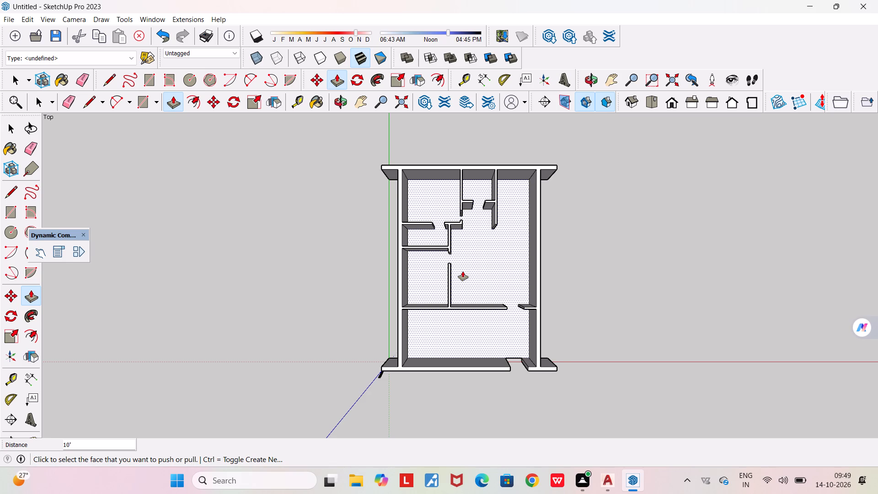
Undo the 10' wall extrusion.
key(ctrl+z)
Push/Pull the connected wall footprint face up 10' in the top view.
scroll(463, 271, up, 4)
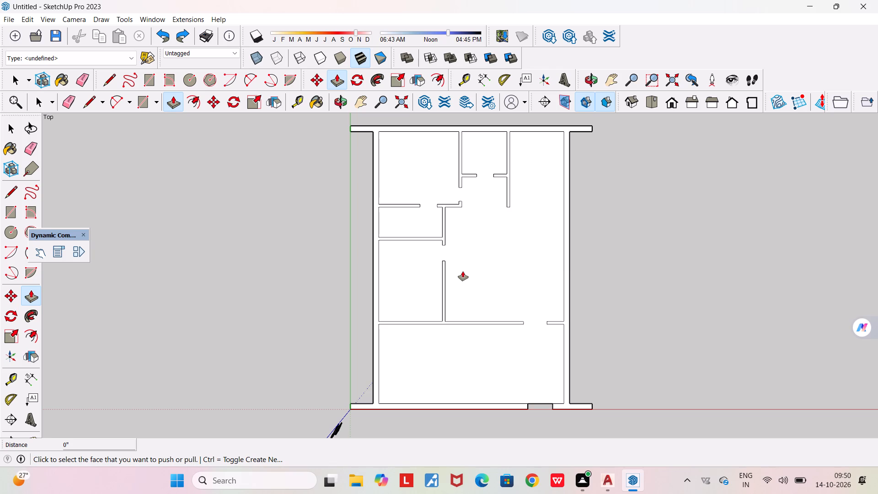
scroll(463, 271, down, 4)
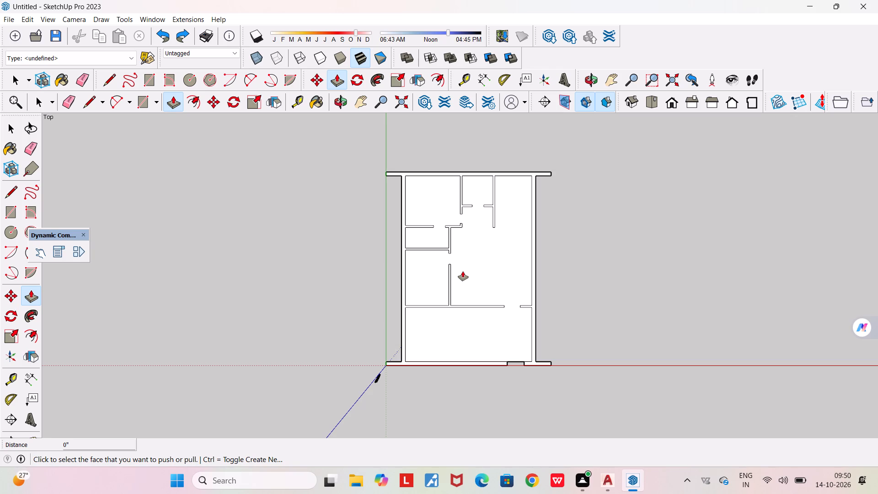
scroll(444, 310, up, 6)
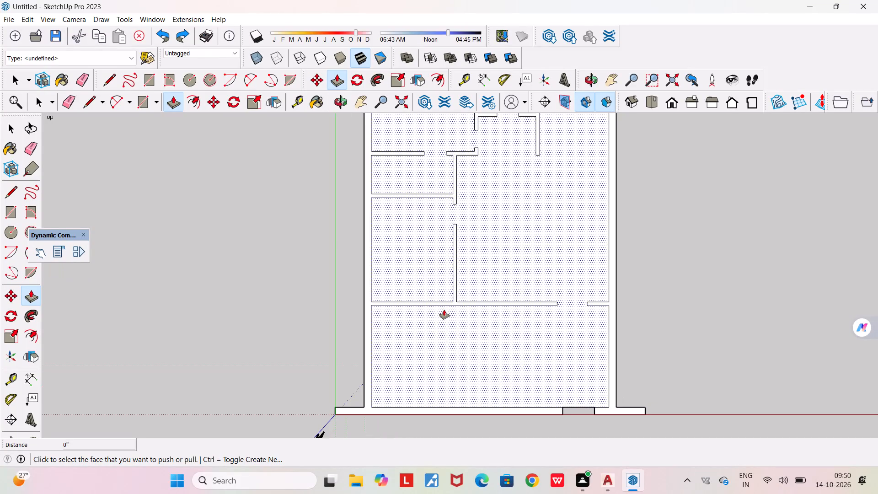
scroll(444, 310, up, 2)
click(351, 299)
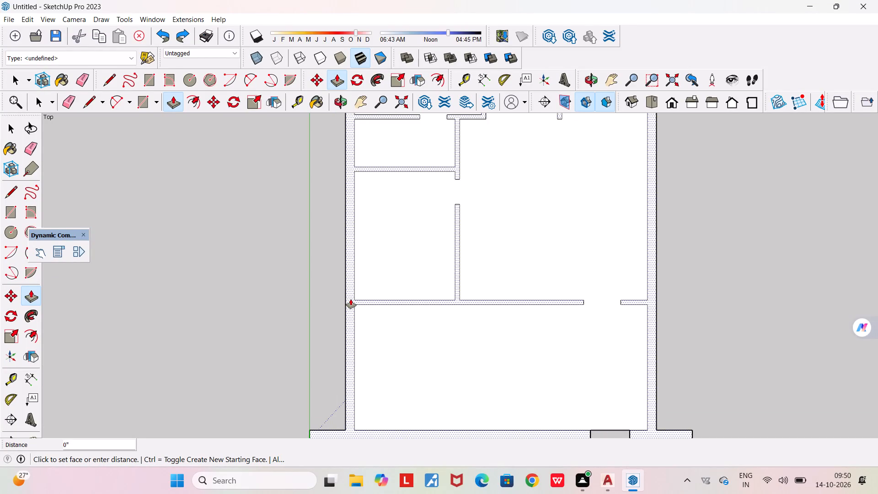
scroll(351, 299, down, 8)
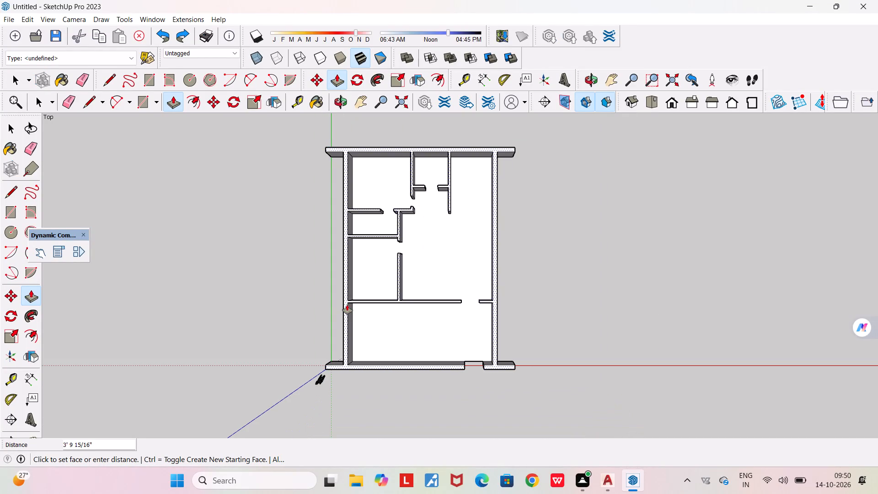
text(10')
key(Return)
Examine the raised walls from above and from the front, back and side of the house.
scroll(380, 349, down, 6)
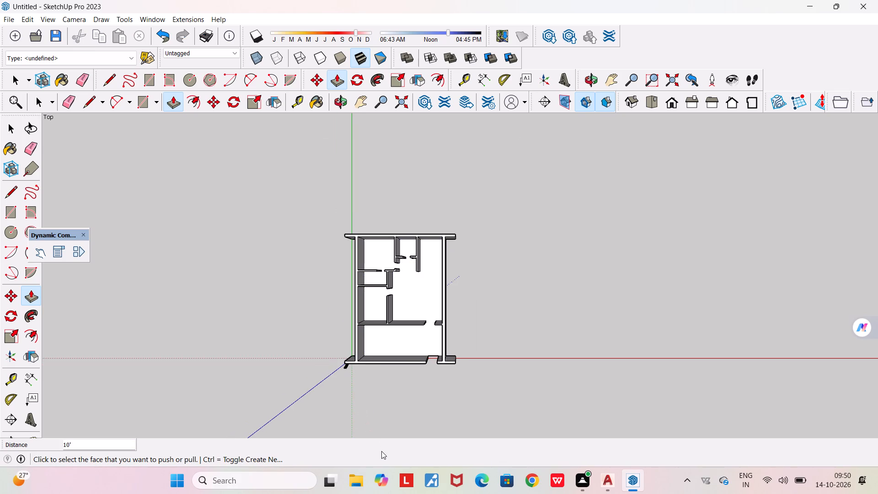
shift+middle_drag(381, 451, 383, 335)
middle_drag(395, 376, 394, 375)
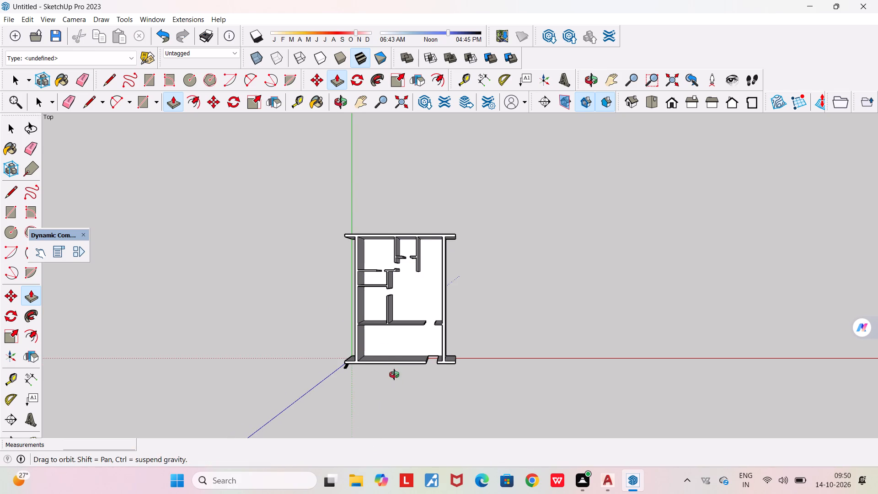
middle_drag(394, 375, 423, 158)
scroll(433, 325, up, 7)
scroll(433, 325, down, 7)
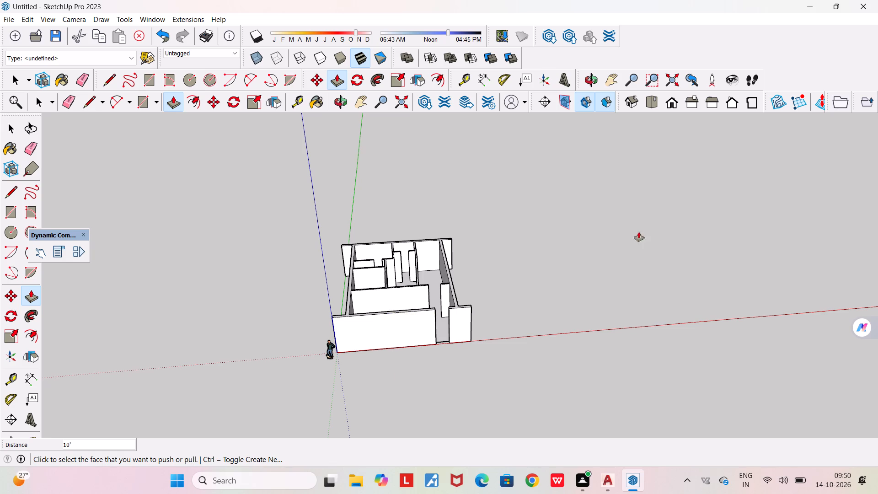
key(Escape)
key(Escape)
key(space)
scroll(407, 267, up, 3)
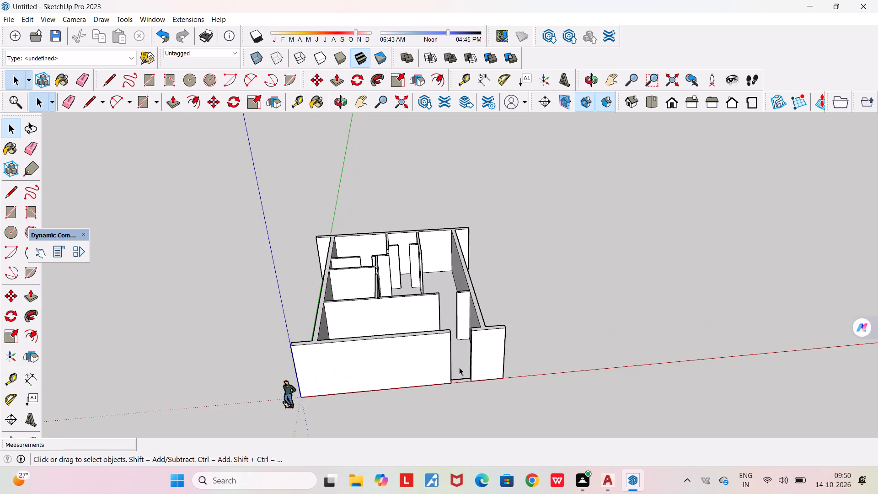
middle_drag(461, 368, 447, 447)
scroll(449, 408, up, 2)
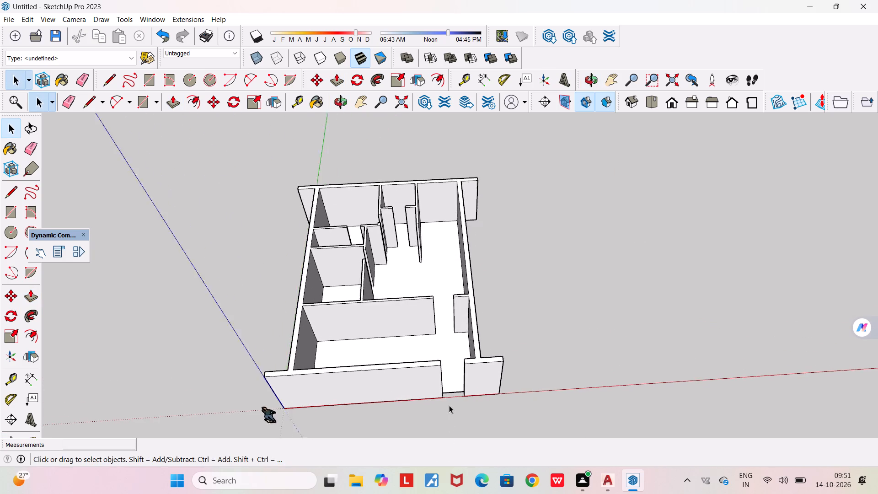
scroll(449, 405, up, 2)
middle_drag(449, 404, 430, 224)
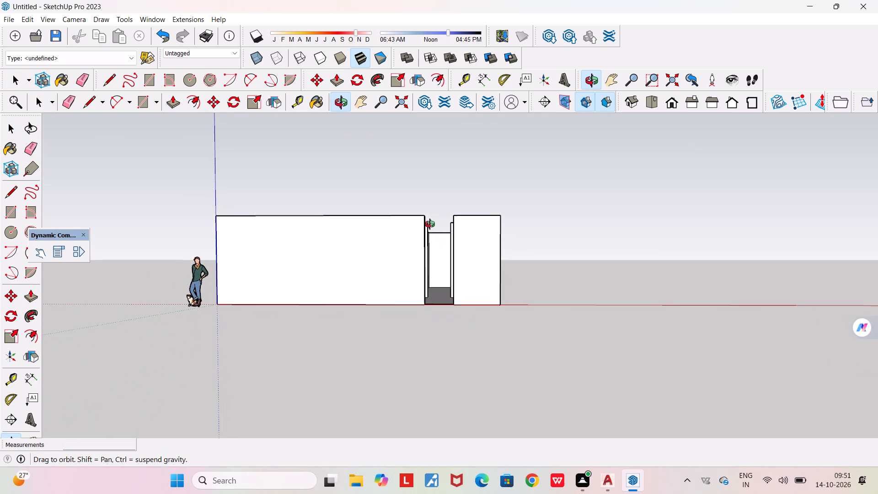
middle_drag(430, 224, 445, 232)
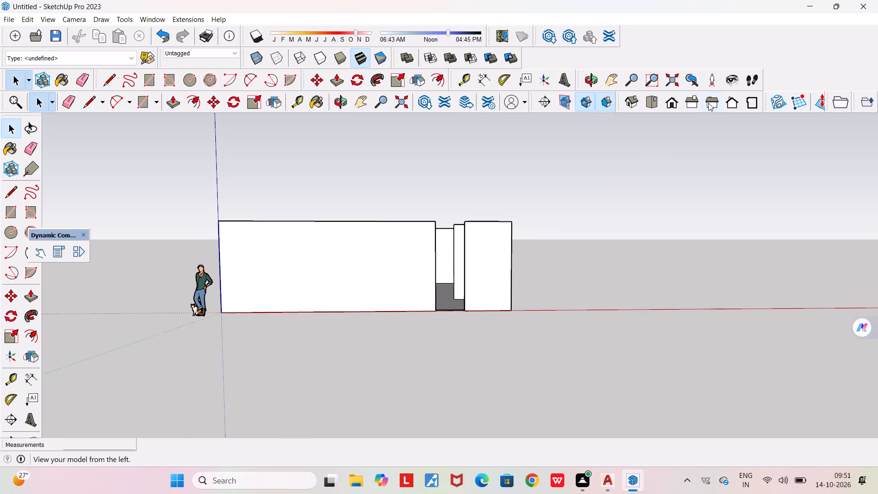
click(727, 97)
scroll(568, 317, down, 5)
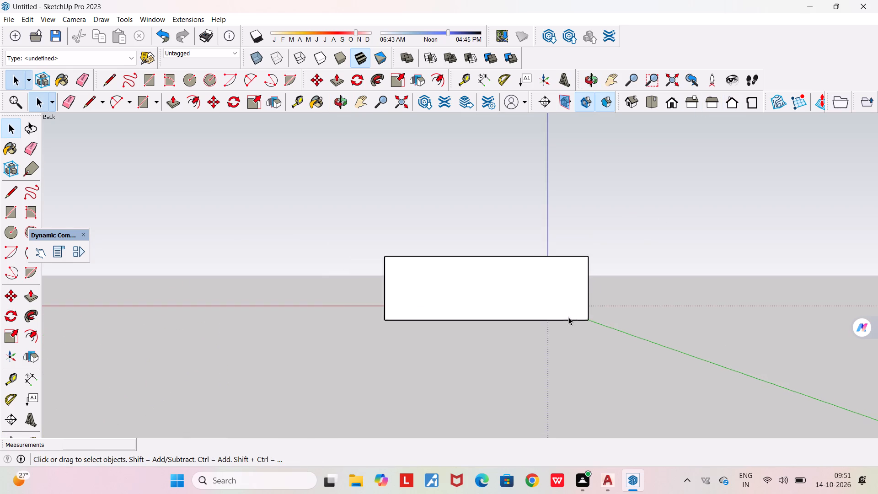
middle_drag(434, 392, 784, 380)
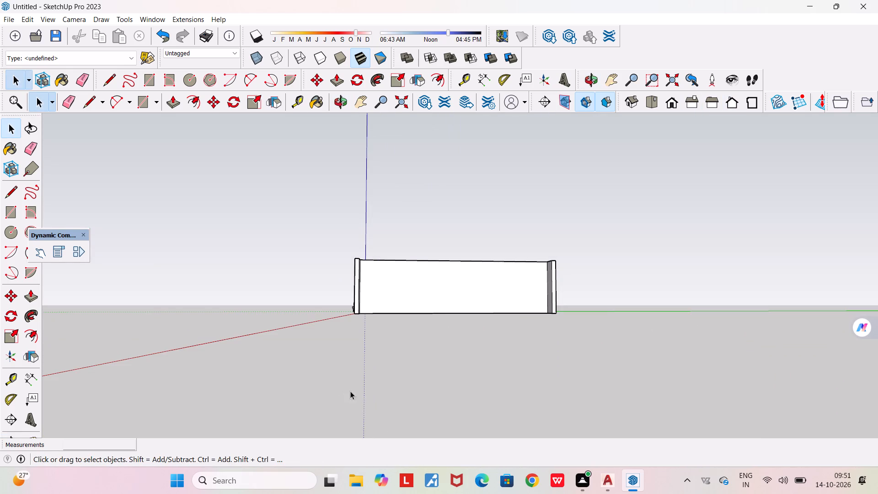
middle_drag(364, 399, 636, 408)
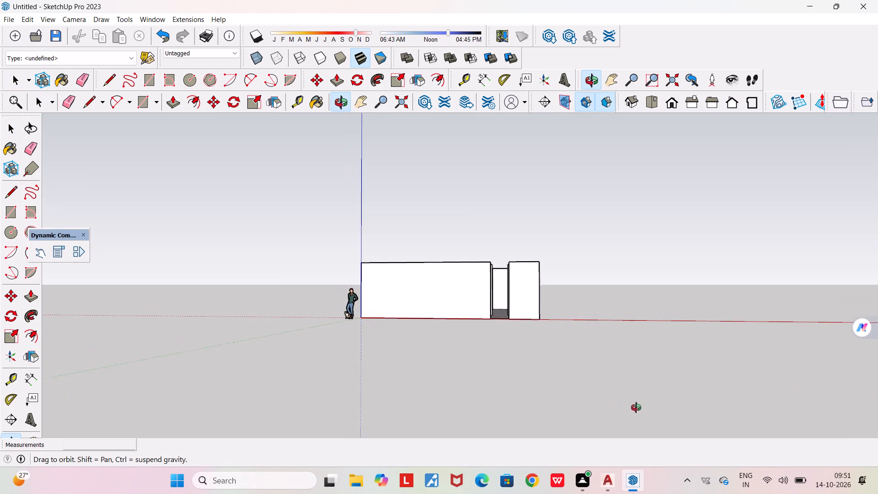
middle_drag(636, 408, 641, 411)
Inspect the floor edge at the front entrance opening up close and in relation to the whole house.
scroll(641, 411, down, 1)
scroll(506, 317, up, 19)
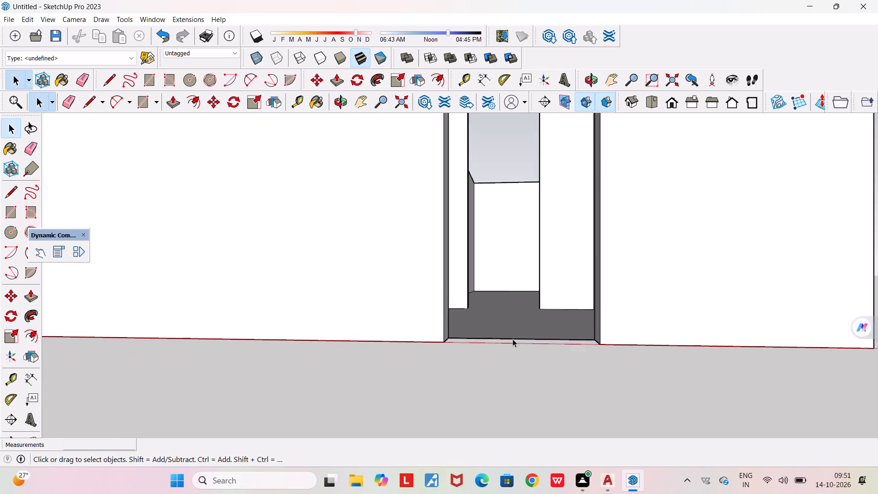
scroll(513, 339, up, 19)
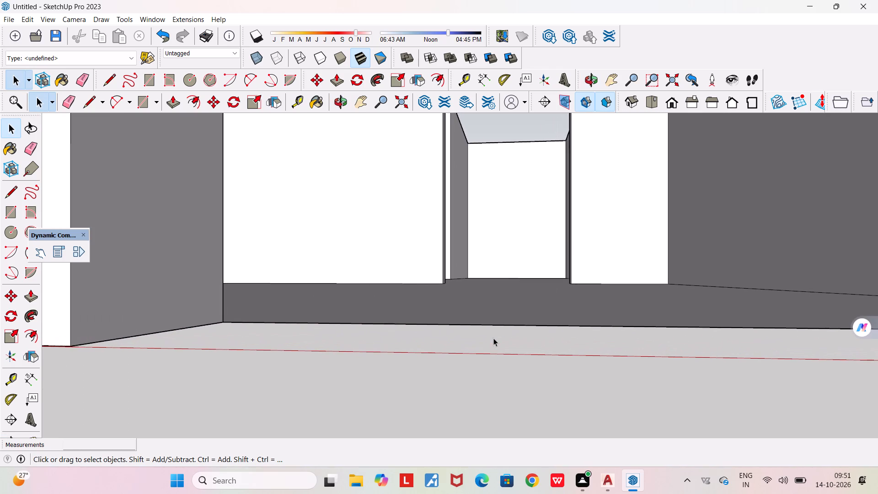
scroll(493, 338, down, 20)
scroll(493, 338, down, 4)
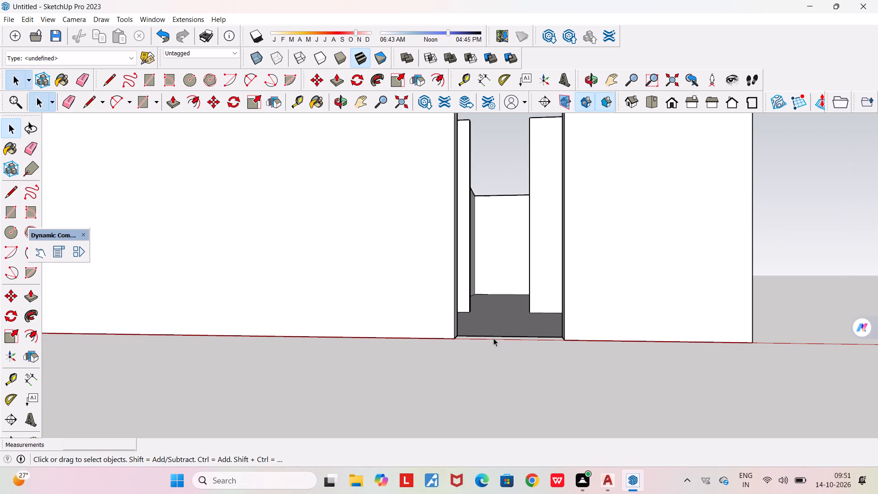
ctrl+middle_drag(493, 338, 510, 440)
ctrl+scroll(510, 440, down, 15)
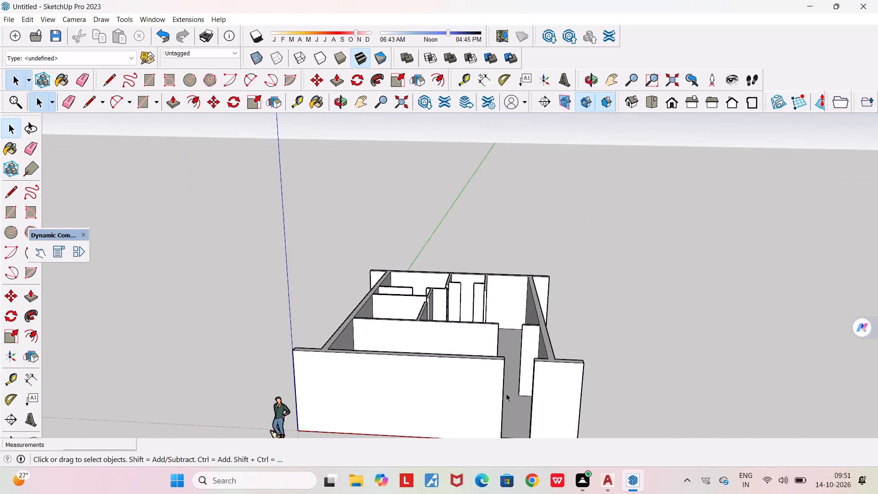
ctrl+scroll(506, 393, down, 7)
ctrl+middle_drag(505, 412, 512, 454)
scroll(511, 438, up, 4)
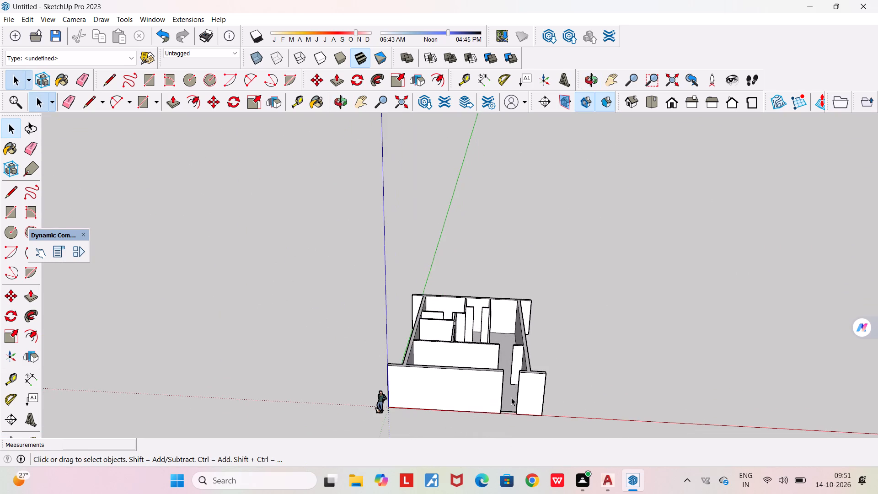
scroll(511, 397, up, 3)
scroll(511, 397, down, 5)
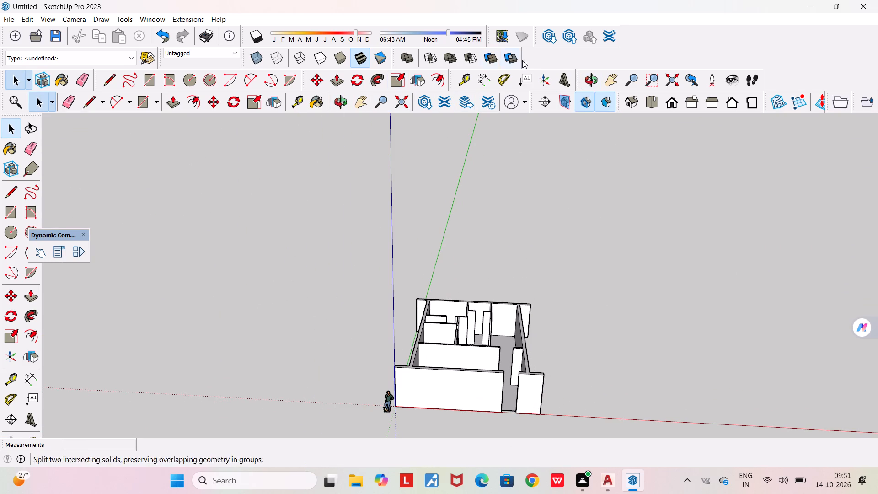
Push/Pull the floor face inside the walls up 1' in the top view.
click(654, 105)
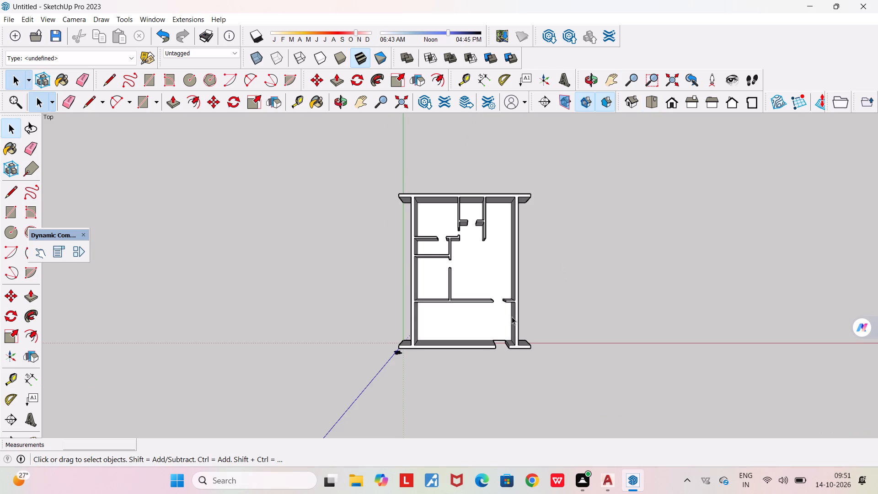
scroll(509, 317, up, 4)
key(p)
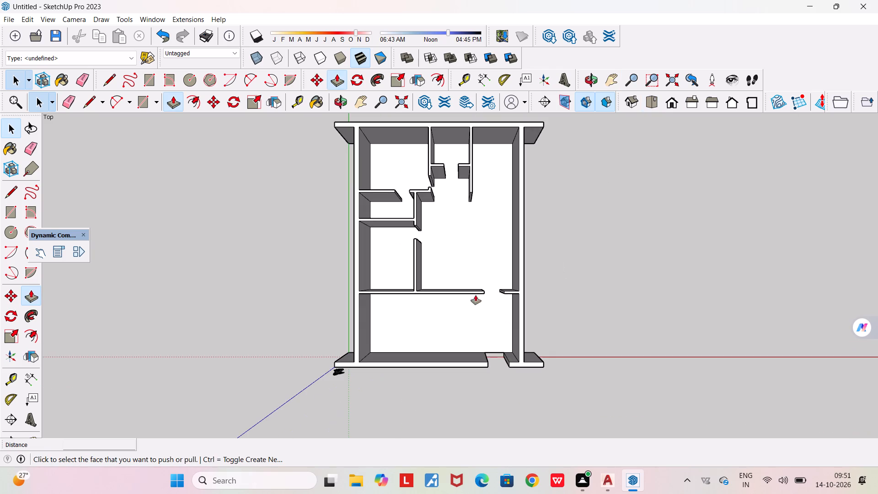
click(476, 311)
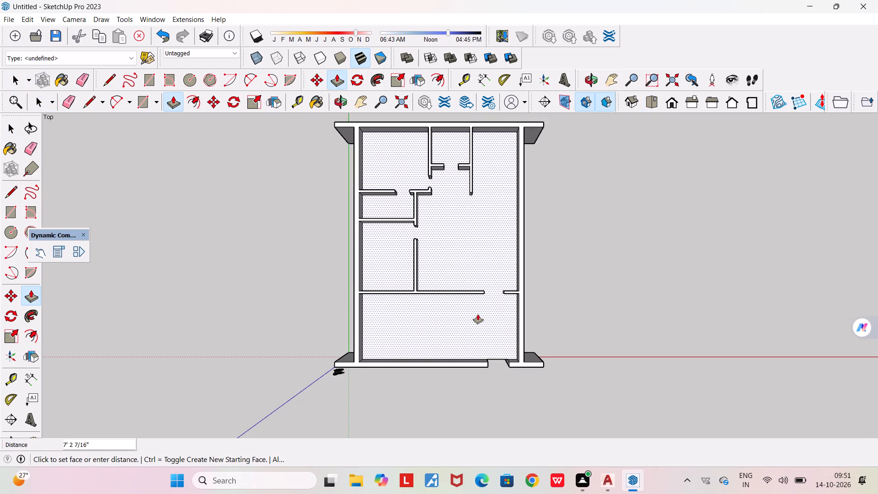
key(1)
key(apostrophe)
key(Return)
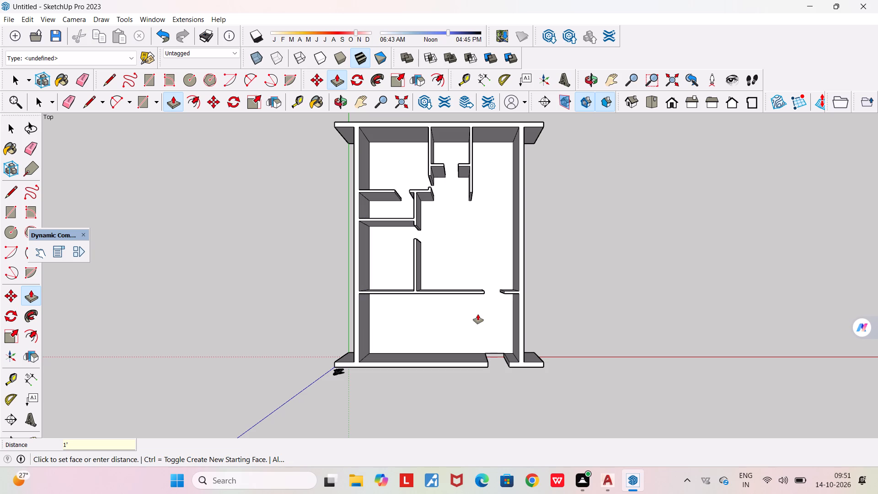
Examine the raised floor at the front entrance, from the underside and from several angles around the house.
middle_drag(518, 411, 474, 154)
scroll(514, 189, up, 1)
scroll(498, 328, up, 10)
scroll(470, 371, up, 4)
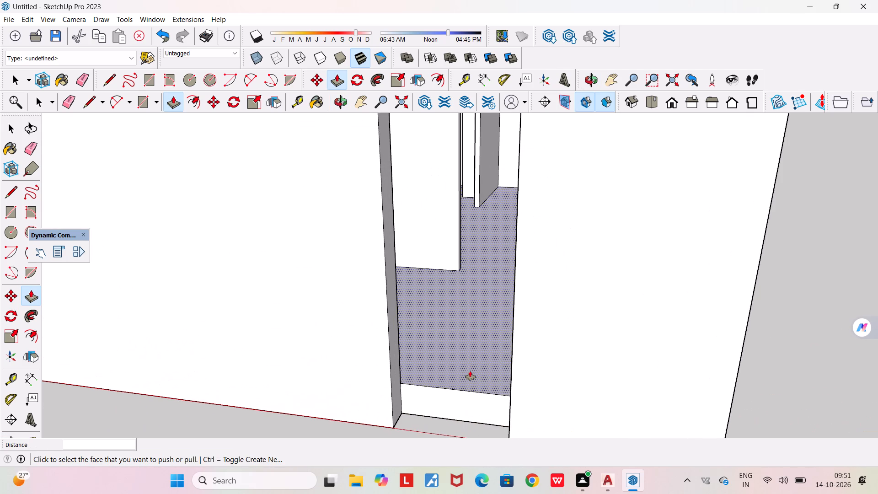
middle_drag(449, 428, 465, 337)
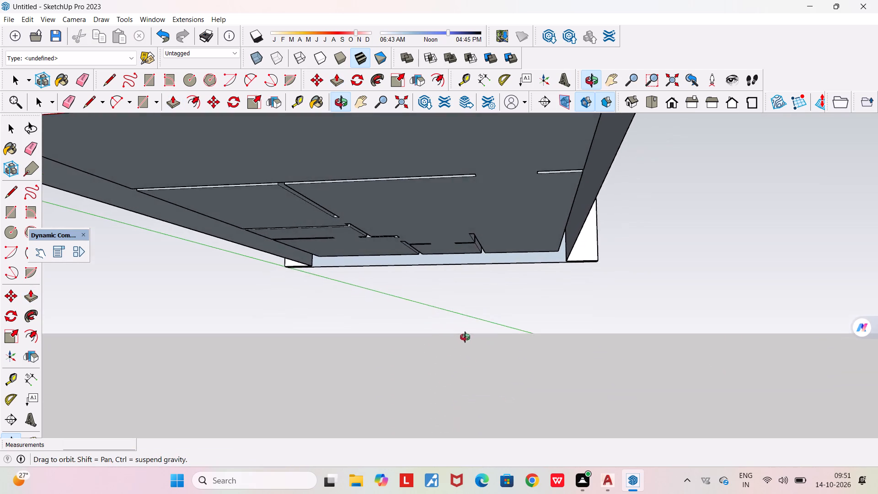
middle_drag(465, 337, 449, 376)
scroll(449, 376, down, 14)
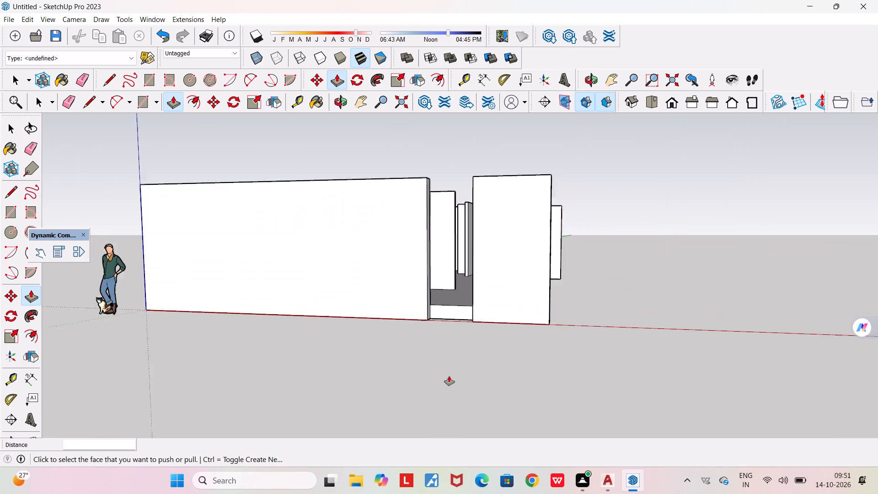
scroll(449, 376, down, 1)
middle_drag(454, 348, 478, 435)
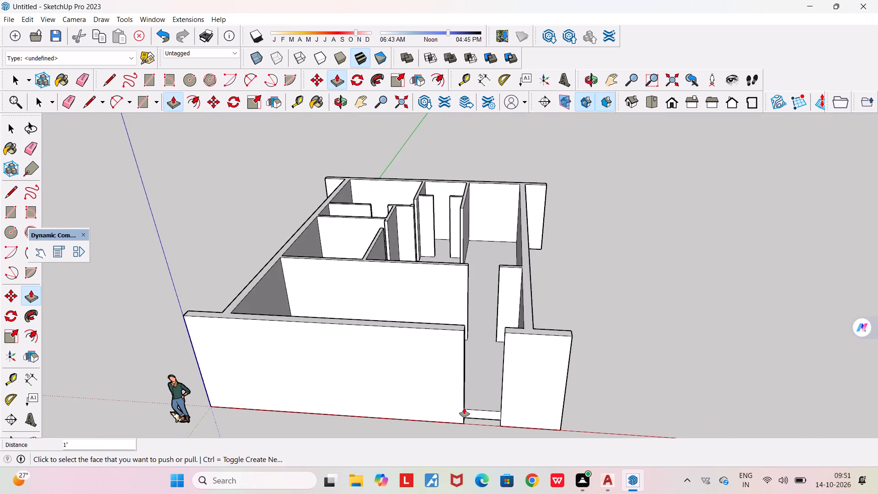
middle_drag(464, 408, 756, 380)
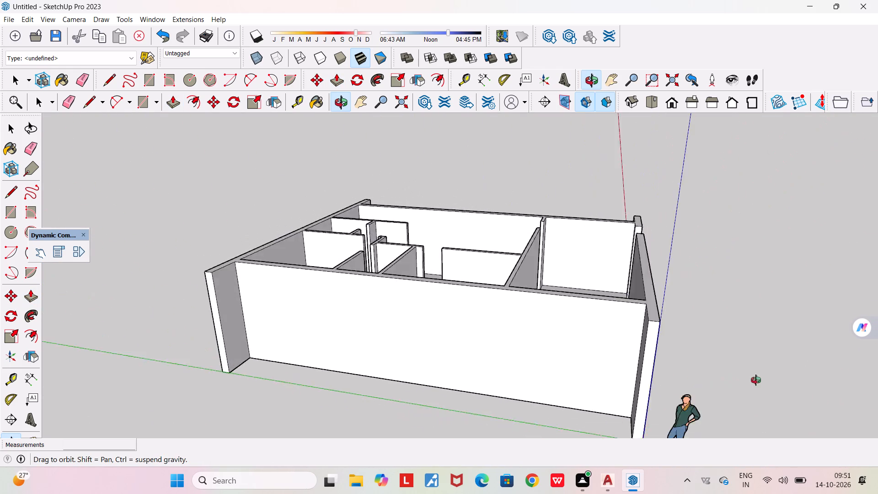
middle_drag(756, 380, 598, 446)
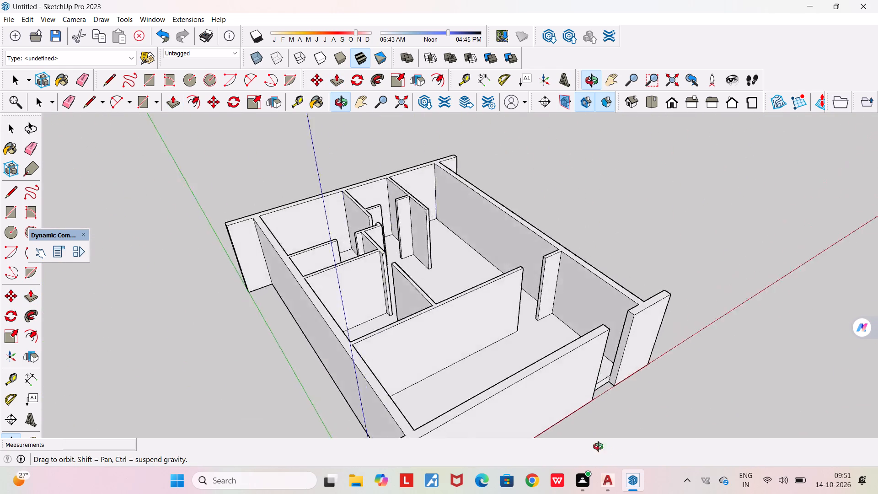
middle_drag(598, 446, 406, 317)
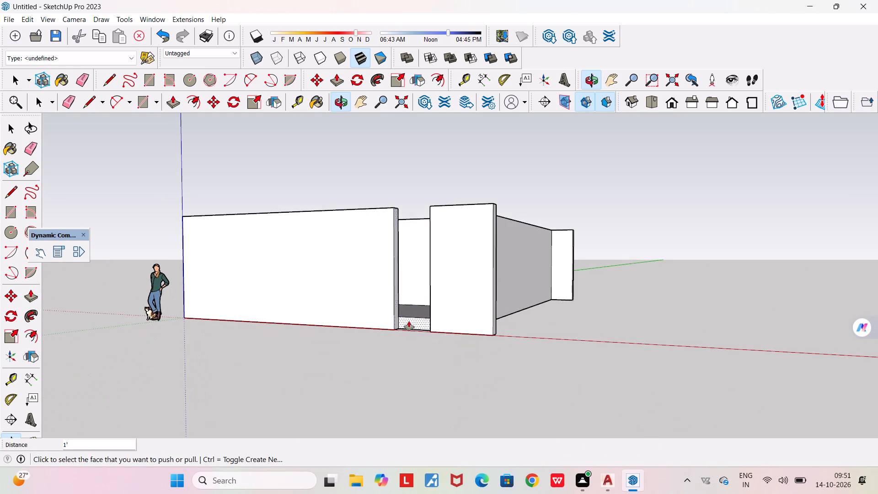
scroll(410, 331, down, 7)
middle_drag(410, 332, 433, 391)
scroll(434, 392, down, 4)
scroll(438, 395, up, 4)
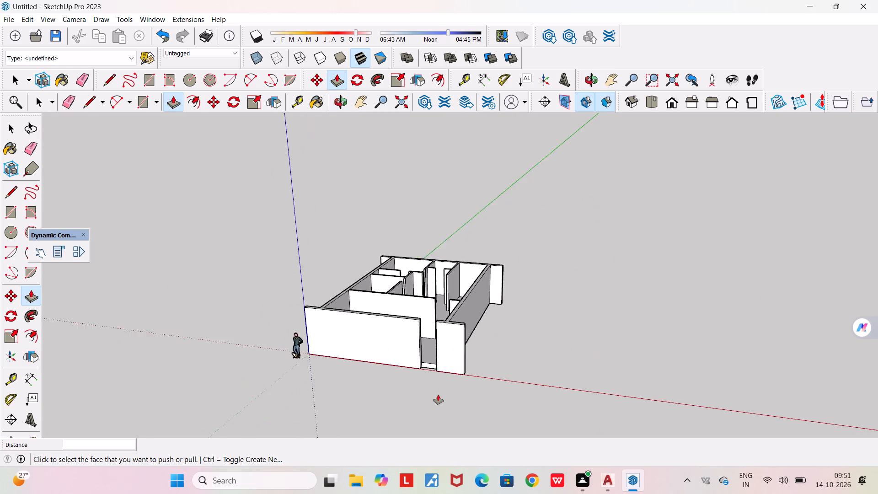
scroll(438, 395, up, 5)
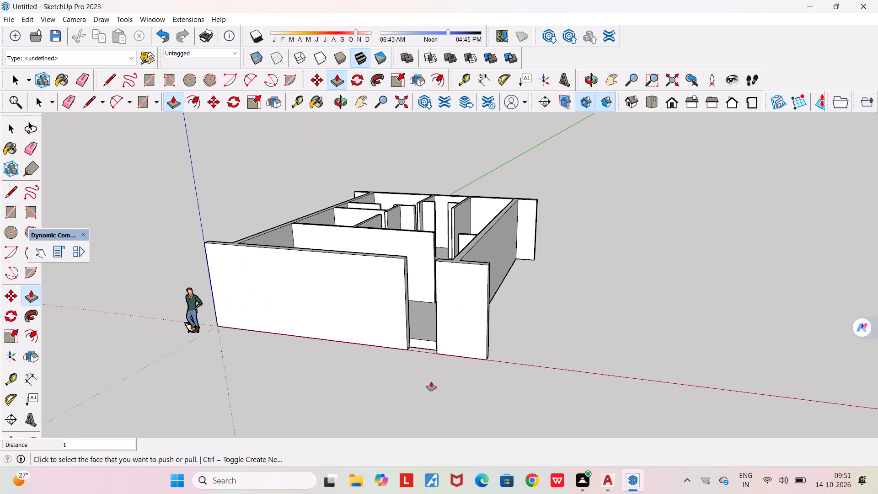
Push/Pull the top face of the house walls up 1'.
scroll(431, 381, down, 3)
middle_drag(431, 381, 454, 484)
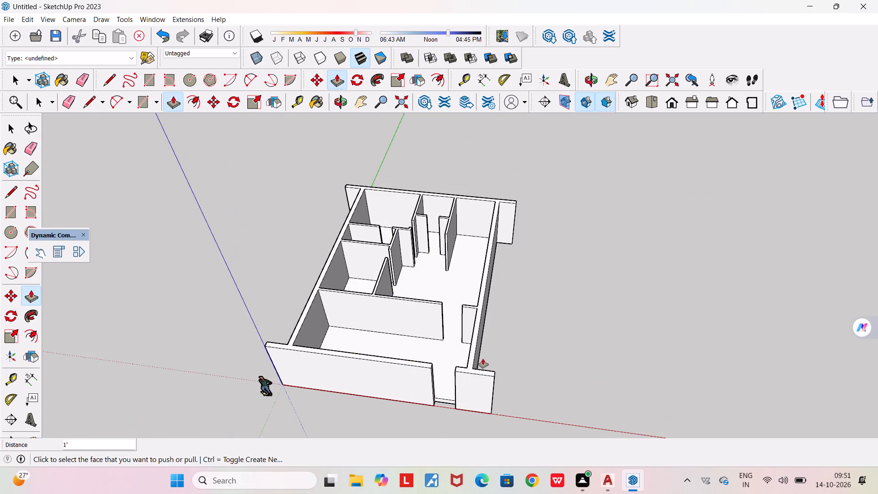
scroll(483, 359, up, 7)
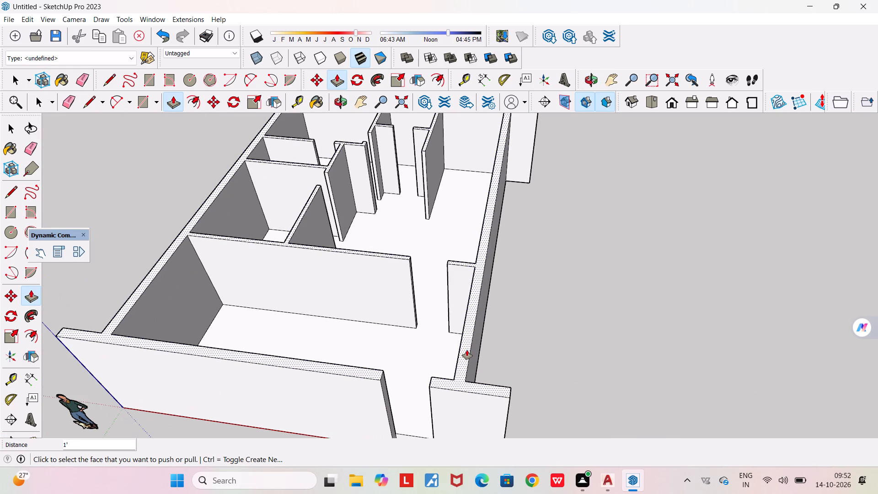
click(467, 350)
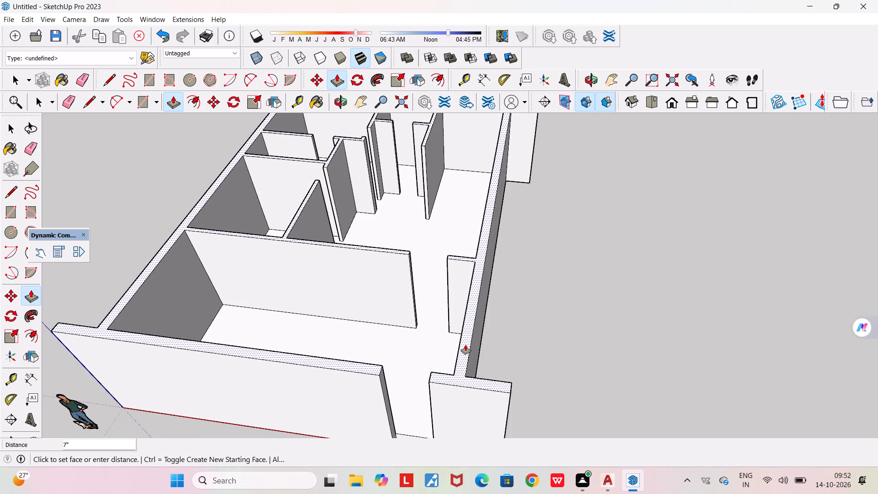
key(1)
key(apostrophe)
key(Return)
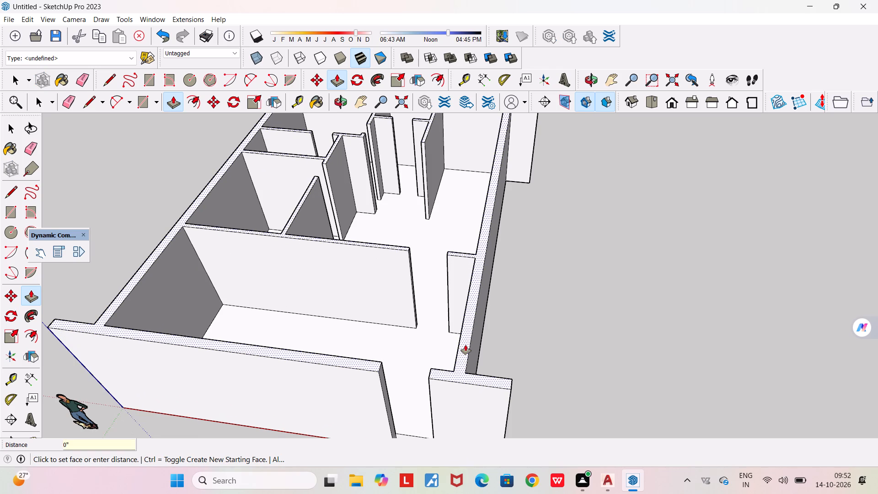
scroll(466, 345, down, 5)
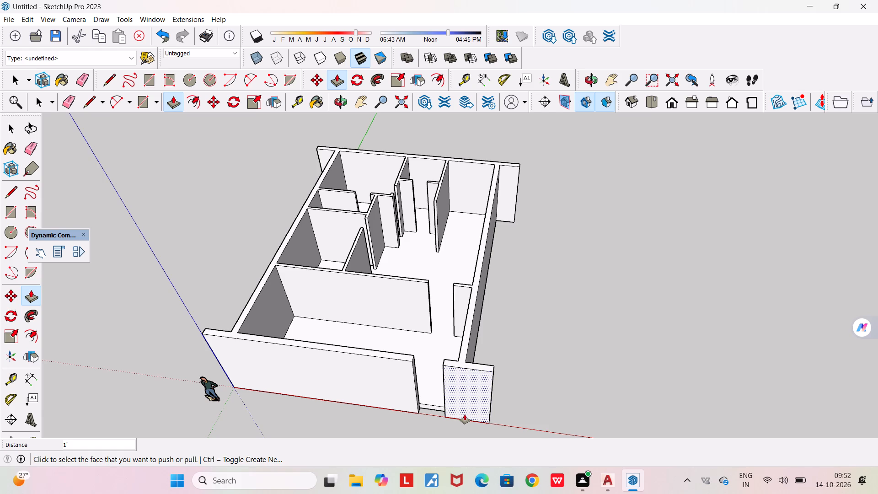
scroll(465, 414, down, 6)
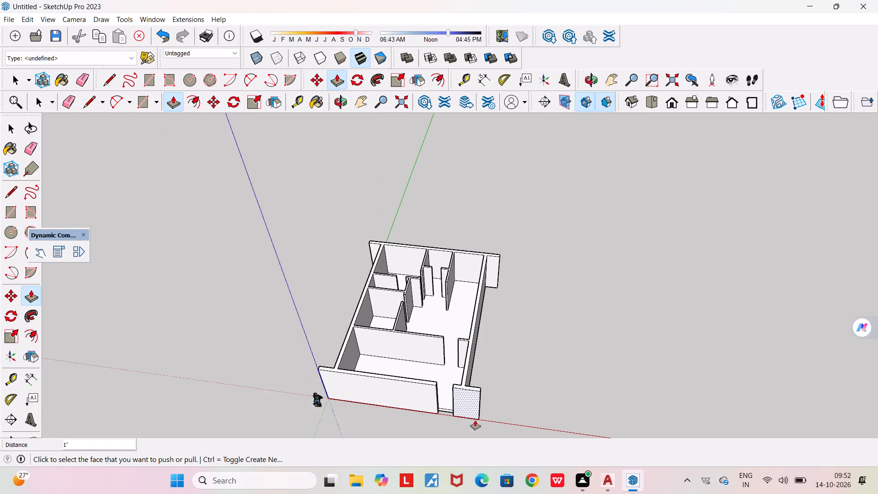
middle_drag(410, 418, 463, 450)
key(space)
Examine the rooms and interior partition walls from above and from the front of the house.
scroll(474, 358, up, 8)
scroll(353, 251, up, 3)
middle_drag(353, 251, 382, 432)
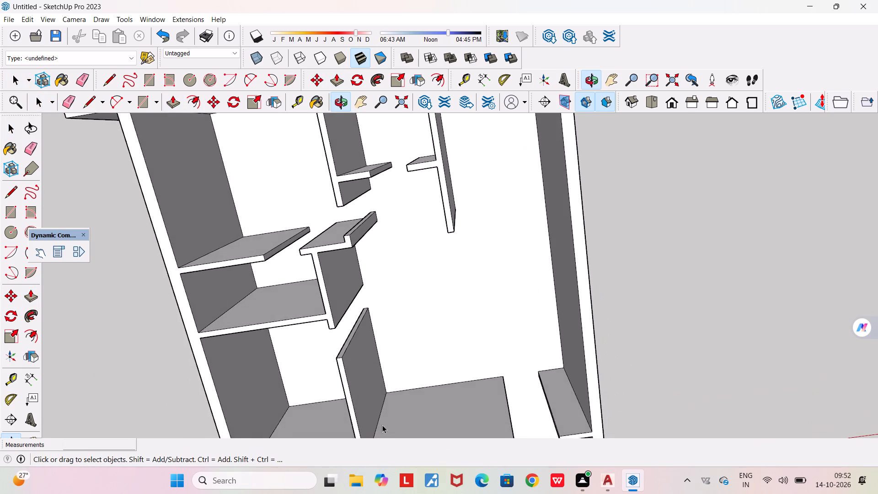
scroll(348, 305, up, 3)
middle_drag(348, 305, 501, 200)
scroll(501, 200, down, 5)
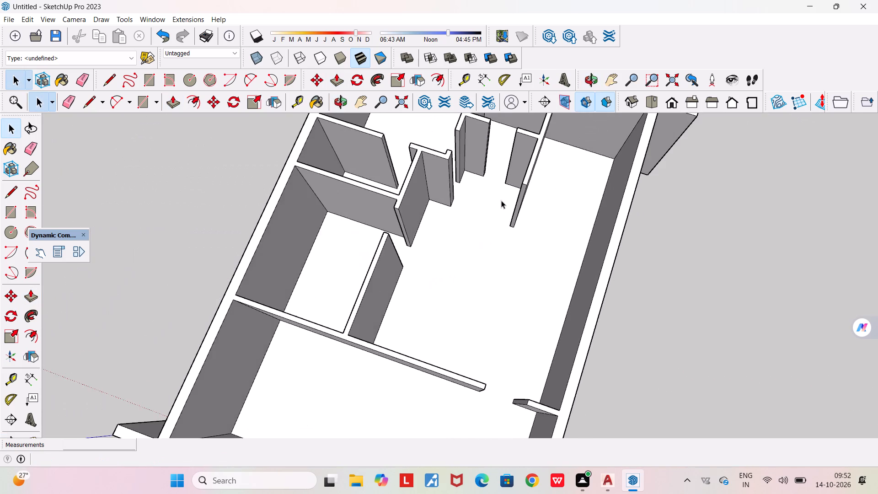
scroll(501, 200, down, 2)
middle_drag(510, 295, 579, 175)
scroll(579, 175, down, 9)
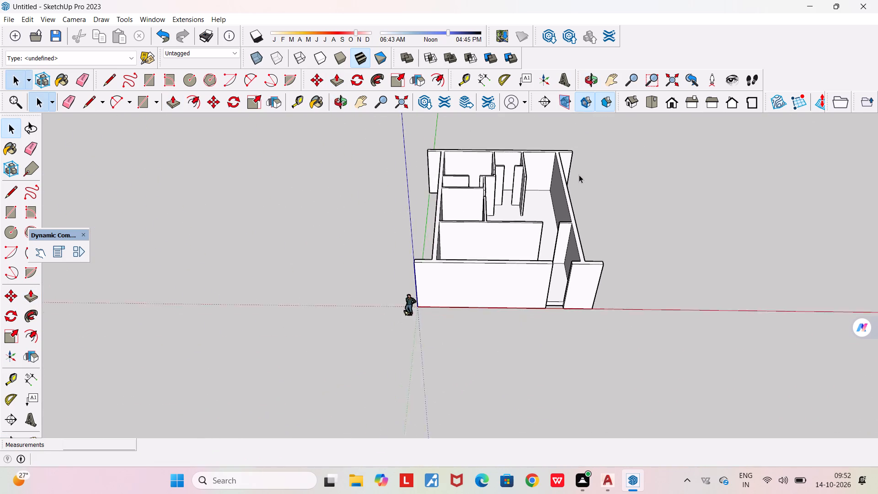
middle_drag(556, 256, 552, 162)
scroll(552, 162, down, 4)
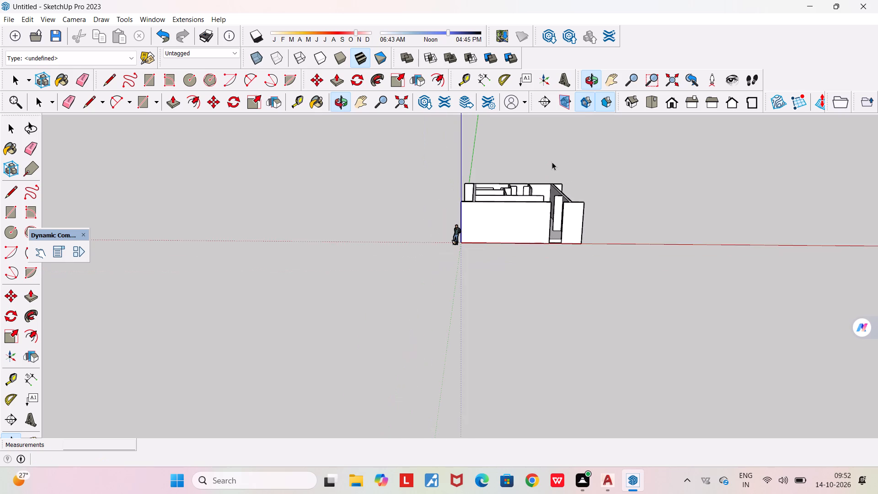
Inspect the side wall and the raised floor edge at the front entrance opening up close.
scroll(546, 204, up, 5)
middle_drag(583, 316, 364, 327)
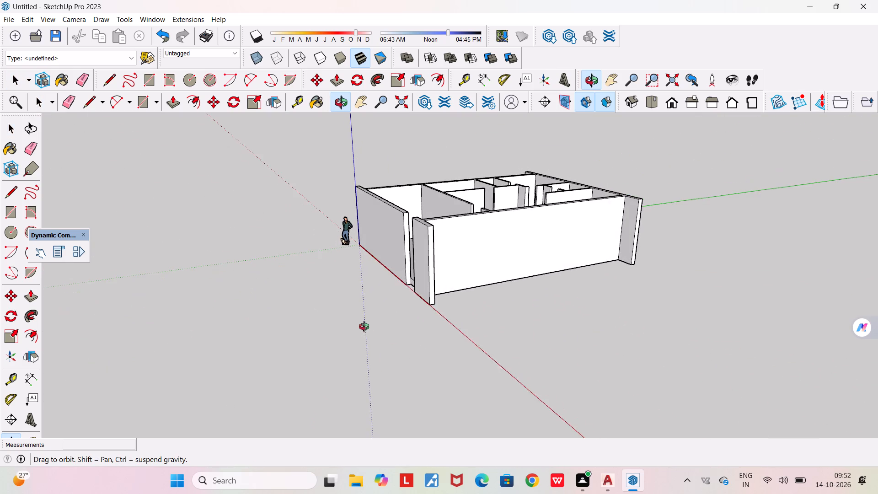
middle_drag(364, 327, 349, 338)
scroll(406, 261, up, 9)
scroll(407, 348, up, 1)
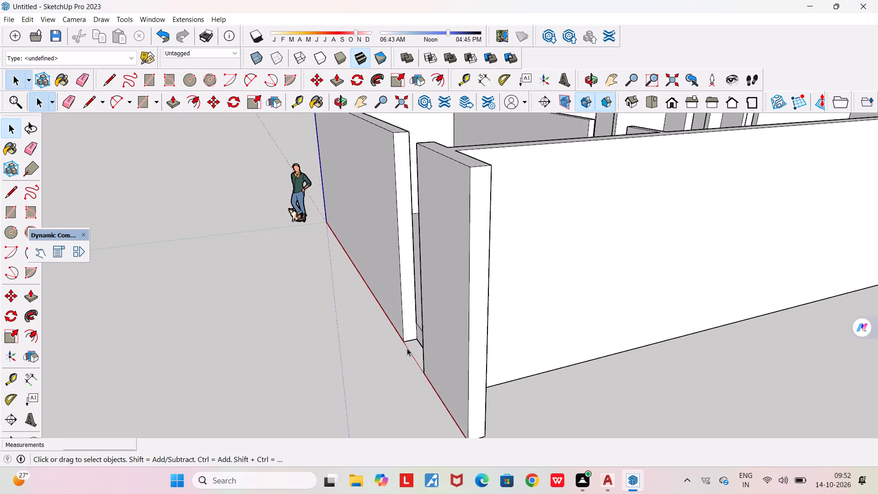
middle_drag(407, 348, 815, 277)
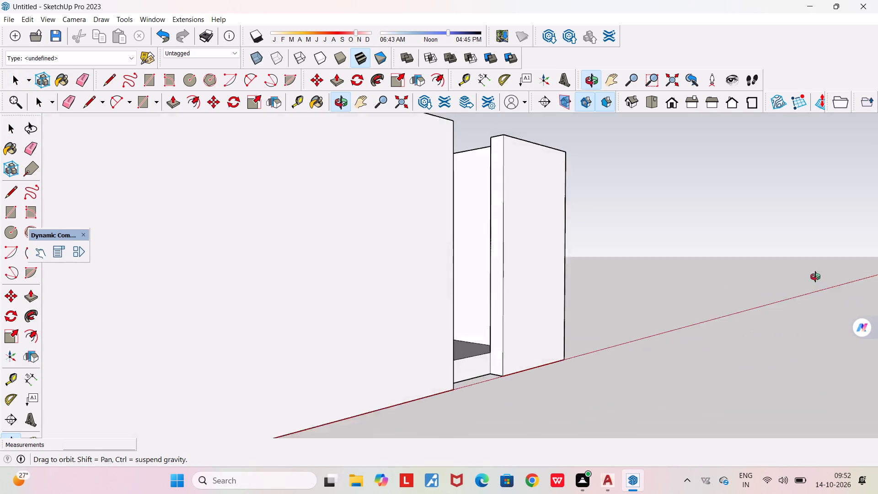
middle_drag(815, 277, 412, 378)
scroll(412, 378, down, 10)
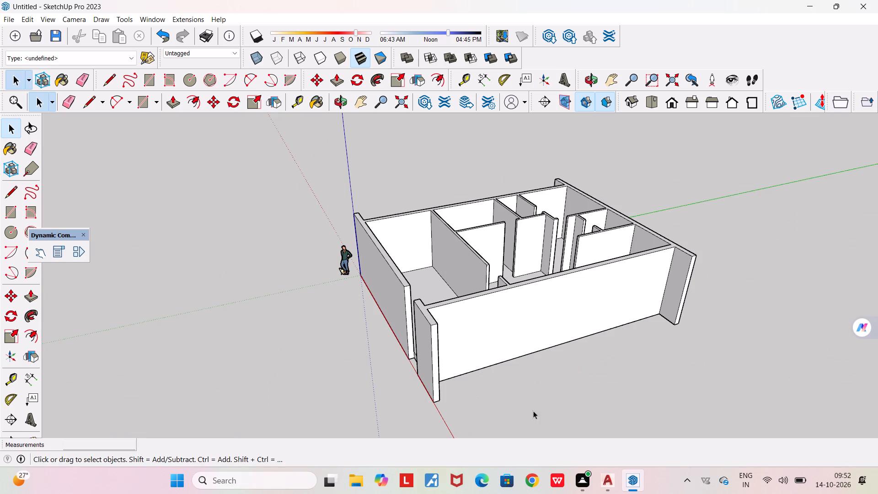
middle_drag(562, 389, 717, 412)
scroll(717, 412, down, 3)
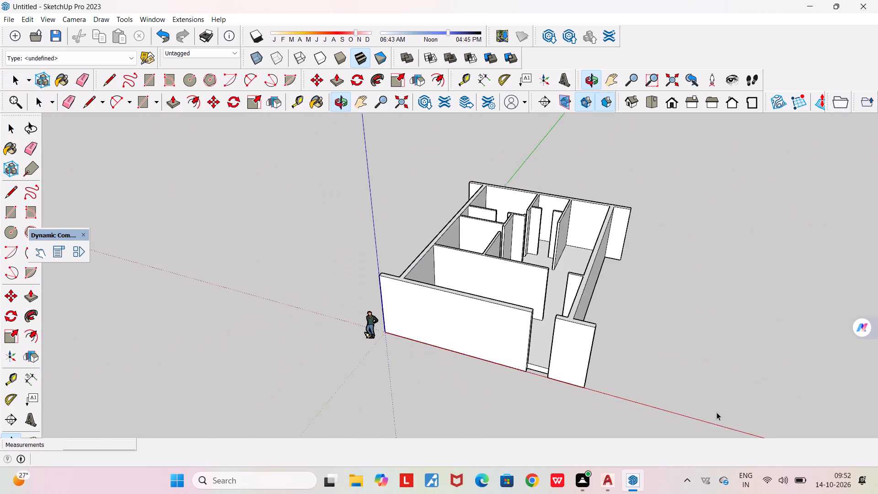
middle_drag(471, 402, 509, 424)
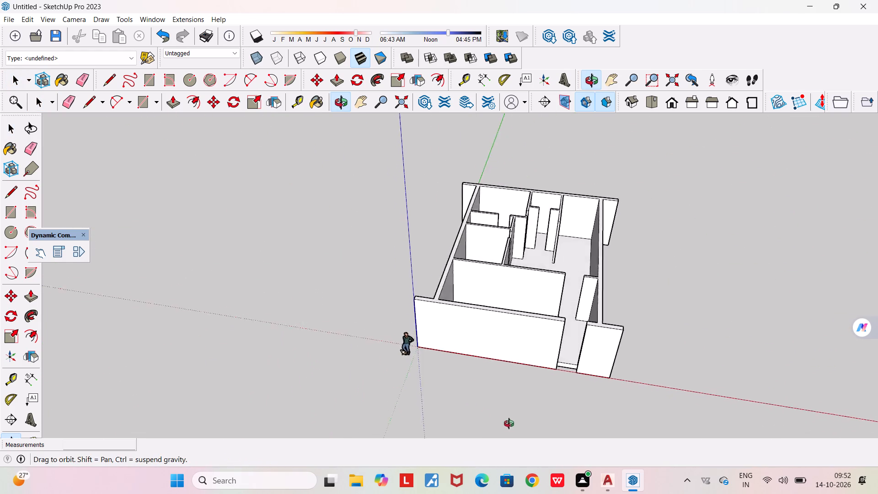
middle_drag(509, 424, 565, 375)
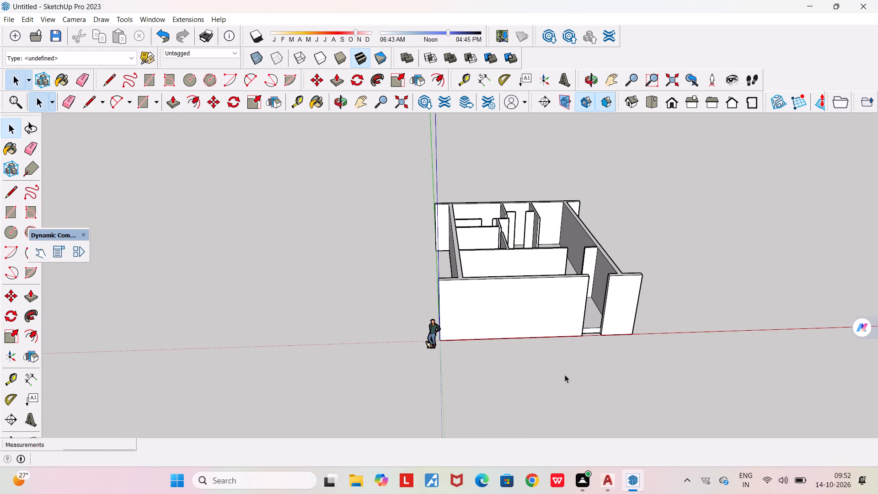
Examine the whole house from the front, from steep overhead angles and at low eye level.
scroll(552, 314, up, 4)
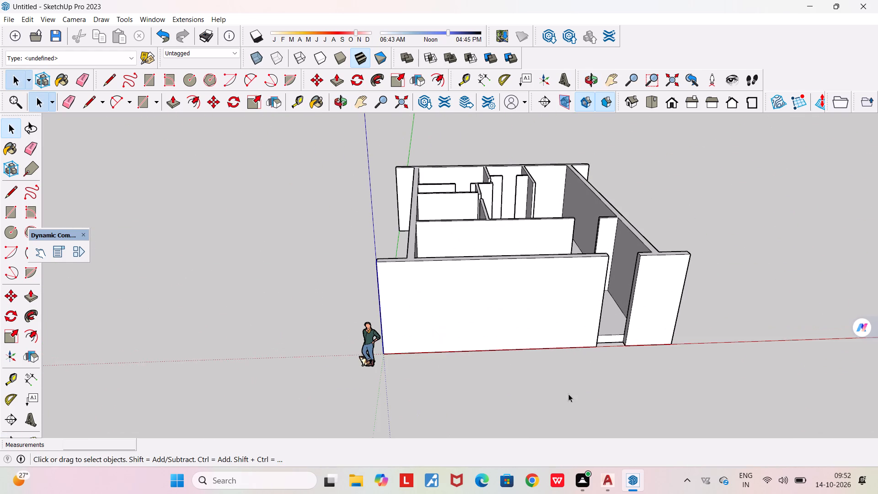
middle_drag(569, 394, 573, 442)
scroll(529, 301, up, 3)
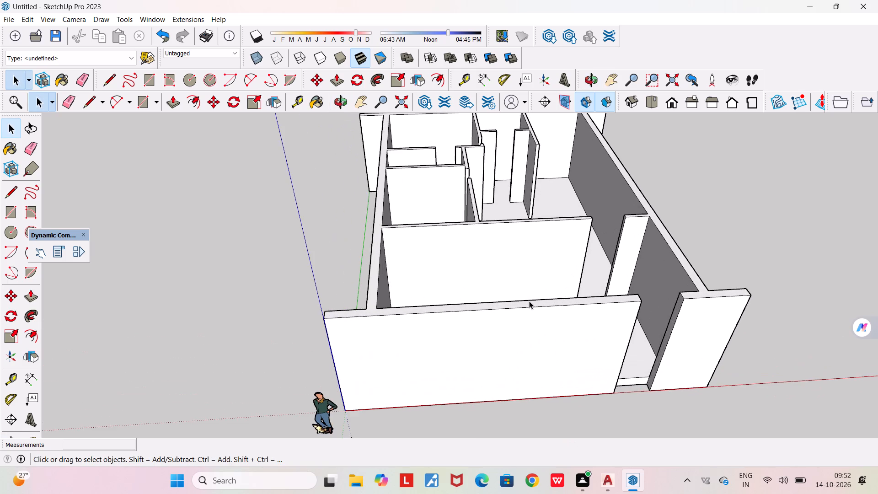
scroll(529, 301, down, 2)
middle_drag(513, 367, 509, 435)
scroll(506, 314, down, 5)
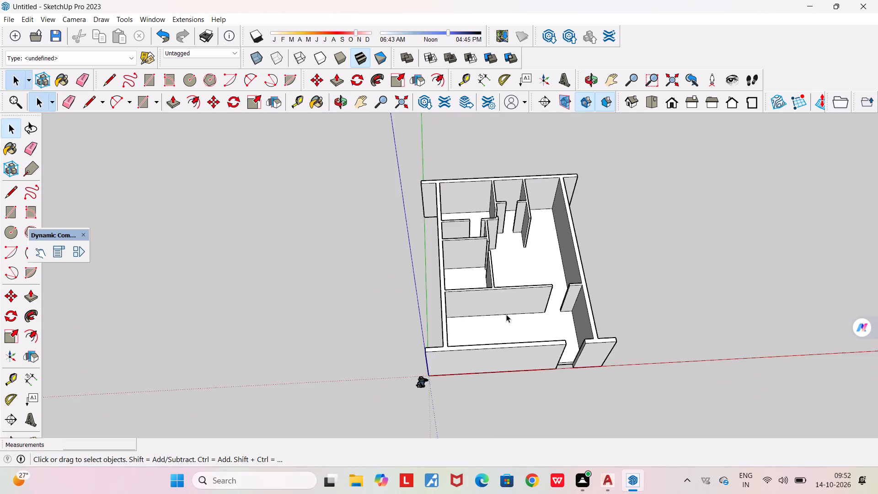
middle_drag(506, 314, 518, 437)
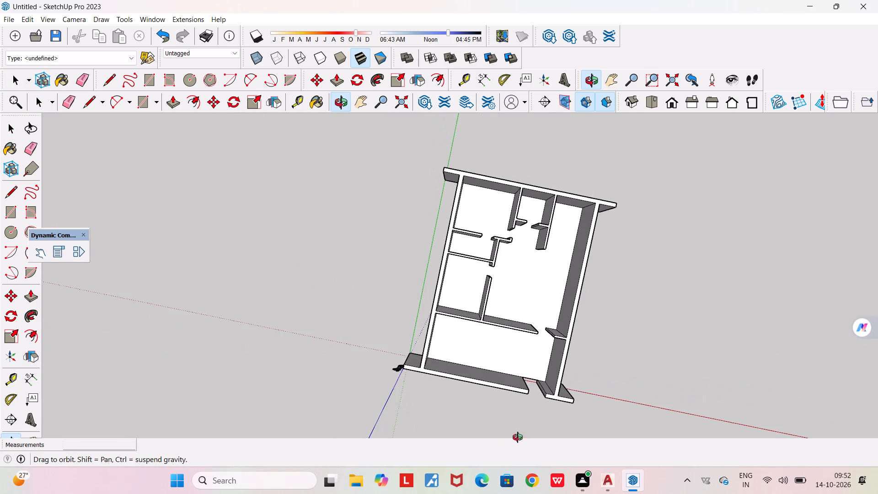
middle_drag(518, 437, 518, 437)
scroll(487, 353, up, 6)
scroll(487, 351, down, 6)
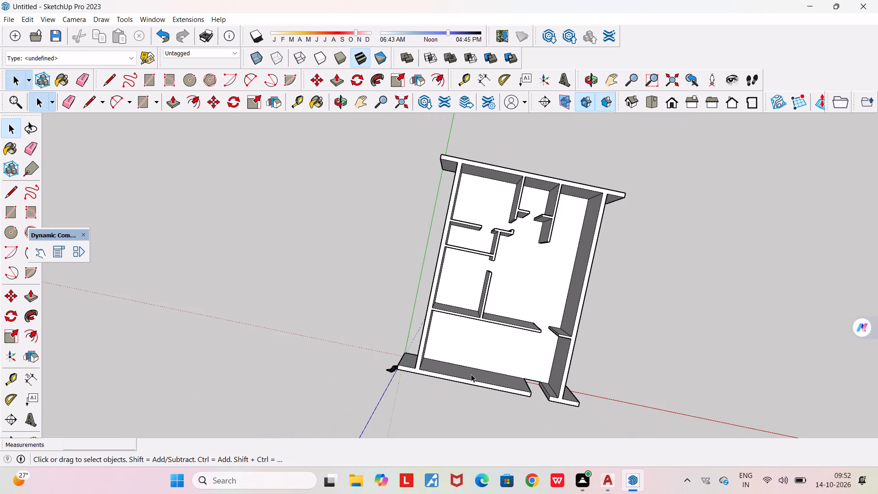
middle_drag(485, 384, 556, 361)
scroll(554, 360, down, 5)
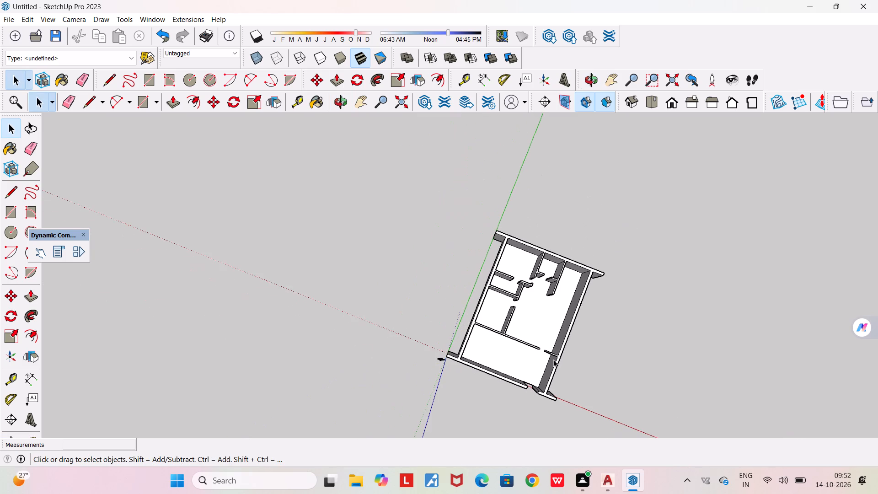
middle_drag(524, 370, 551, 226)
scroll(551, 226, down, 4)
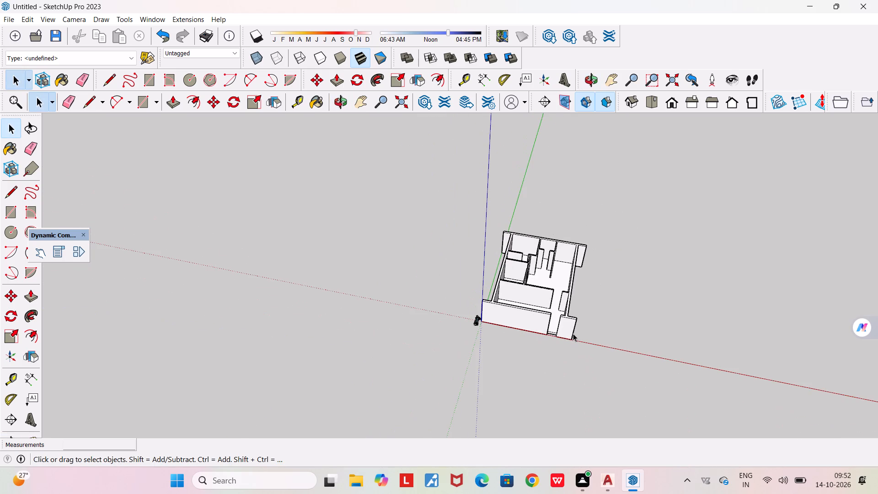
middle_drag(590, 397, 550, 367)
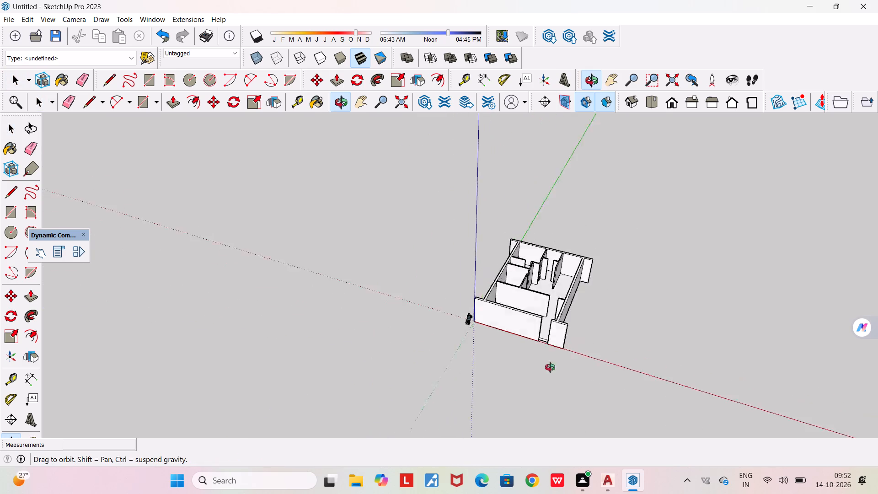
middle_drag(550, 367, 536, 274)
scroll(542, 323, up, 5)
scroll(543, 353, down, 2)
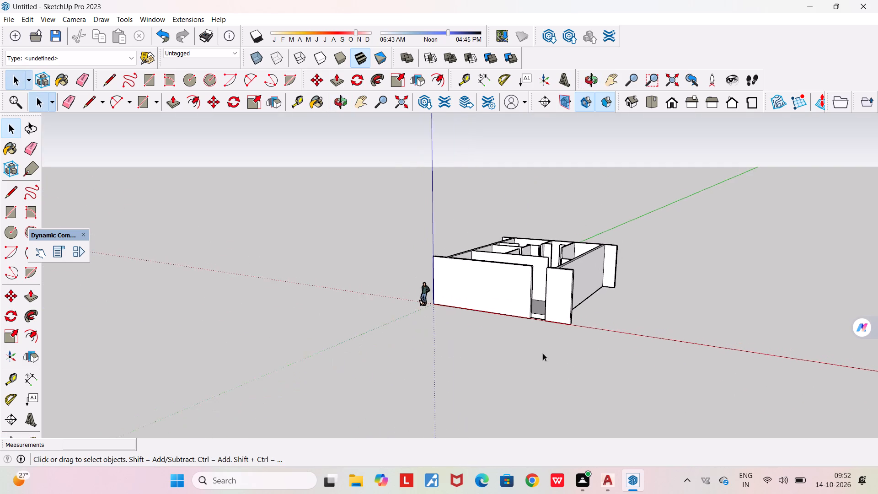
scroll(539, 295, up, 8)
scroll(539, 295, down, 4)
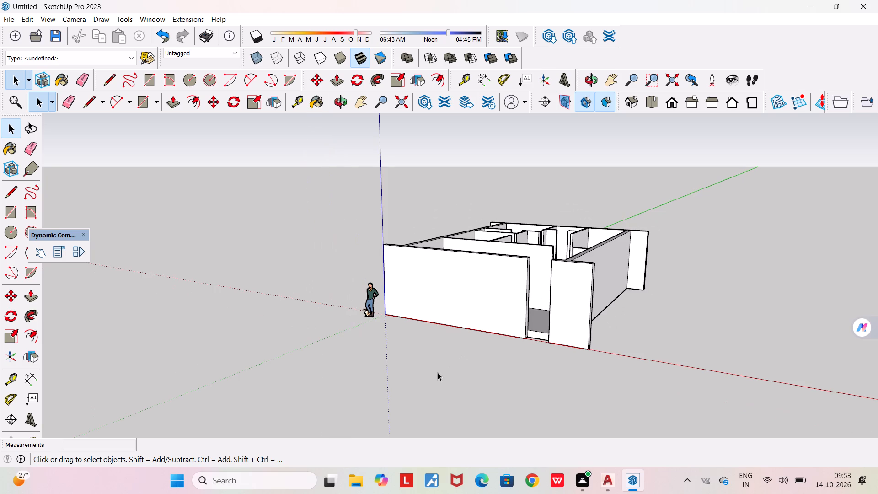
middle_drag(438, 372, 529, 383)
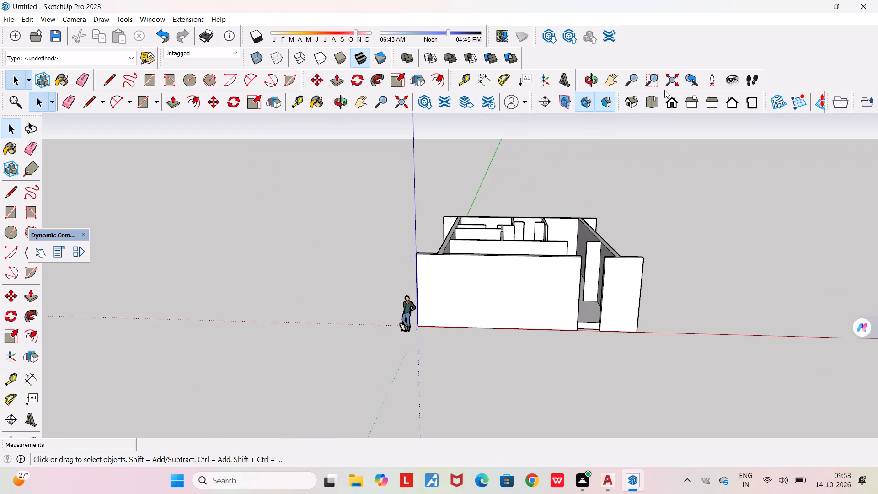
Examine the wall layout in the top view and the interior partitions from the back of the house.
click(656, 102)
scroll(511, 271, up, 3)
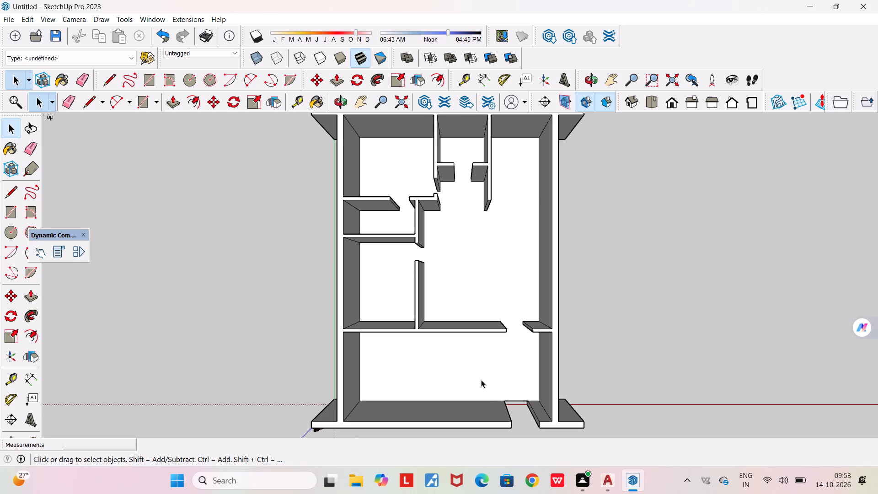
middle_drag(466, 370, 469, 147)
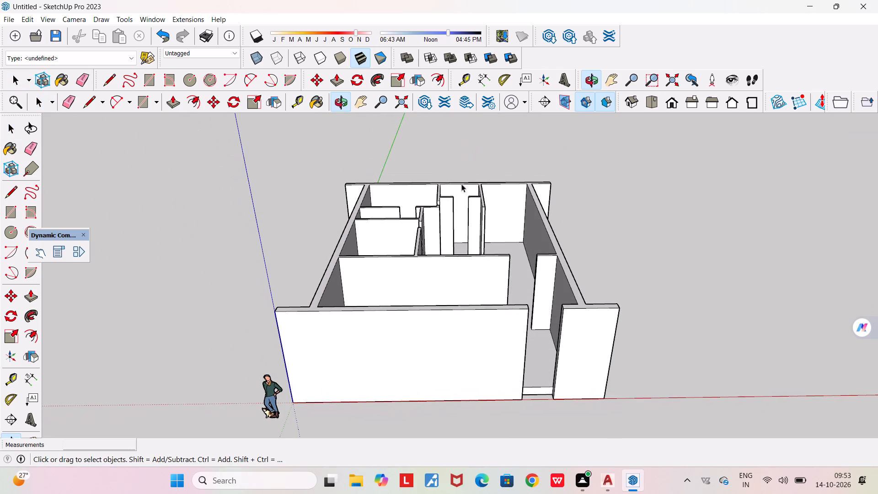
middle_drag(500, 325, 497, 324)
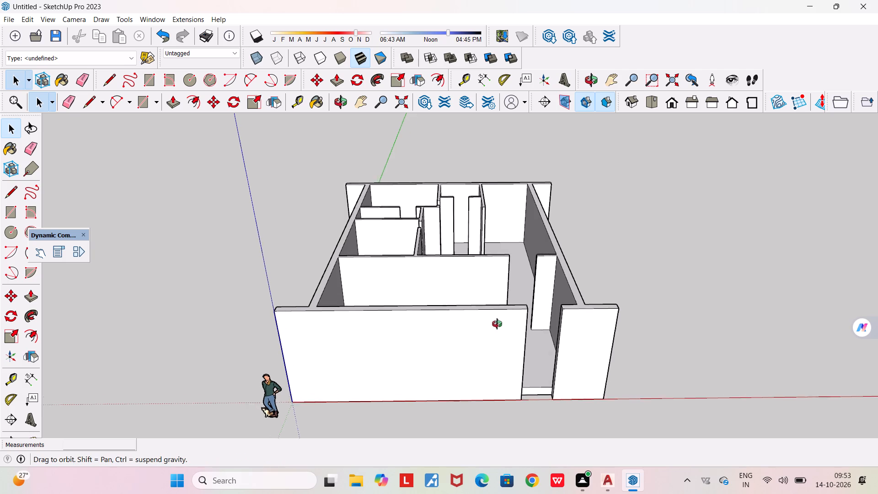
middle_drag(497, 324, 113, 336)
scroll(594, 351, up, 1)
middle_drag(594, 351, 473, 400)
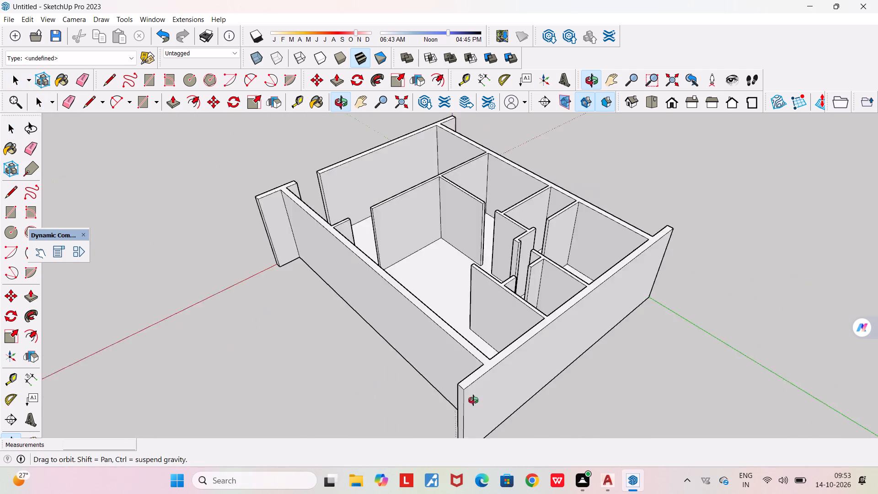
middle_drag(473, 400, 331, 349)
scroll(331, 349, down, 3)
scroll(439, 251, up, 6)
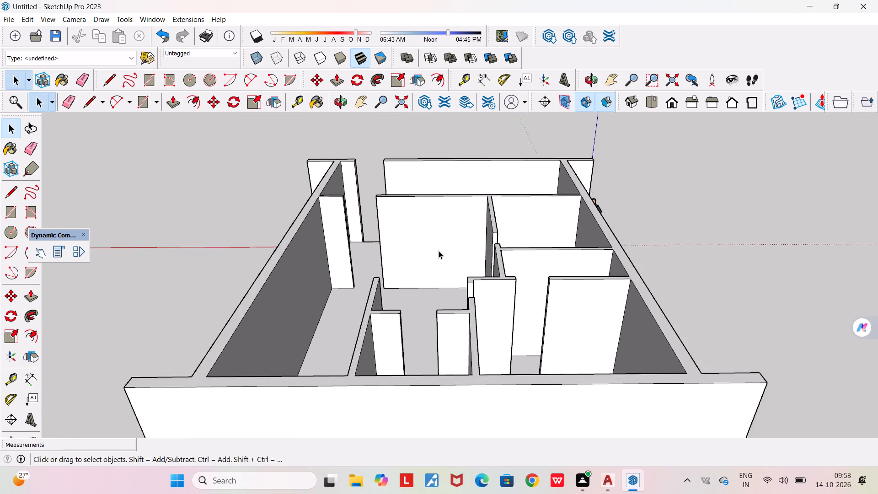
scroll(439, 251, up, 2)
middle_drag(438, 286, 452, 236)
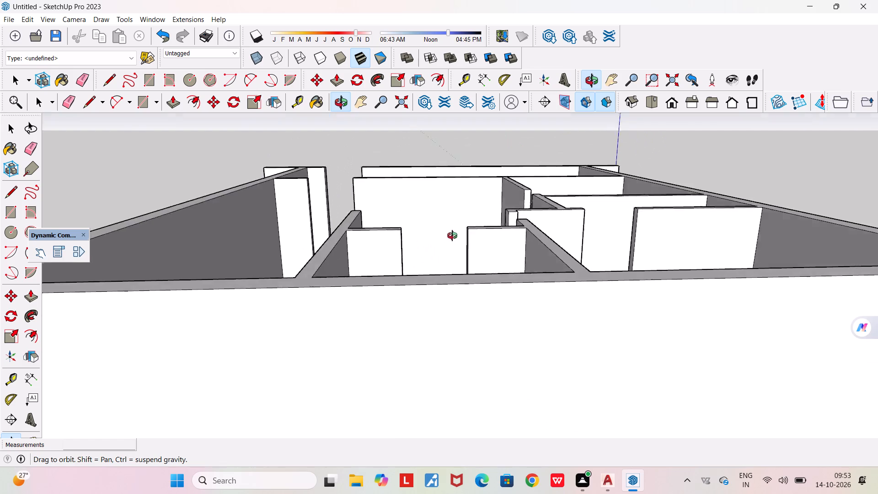
middle_drag(452, 236, 445, 241)
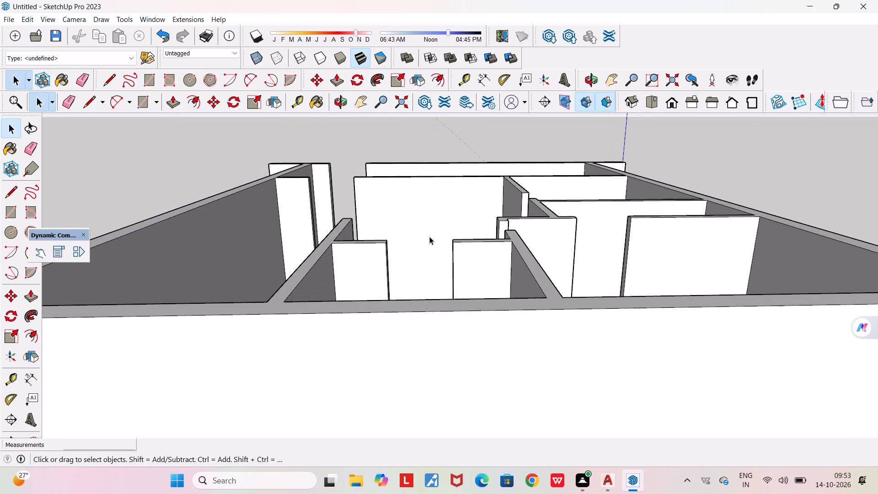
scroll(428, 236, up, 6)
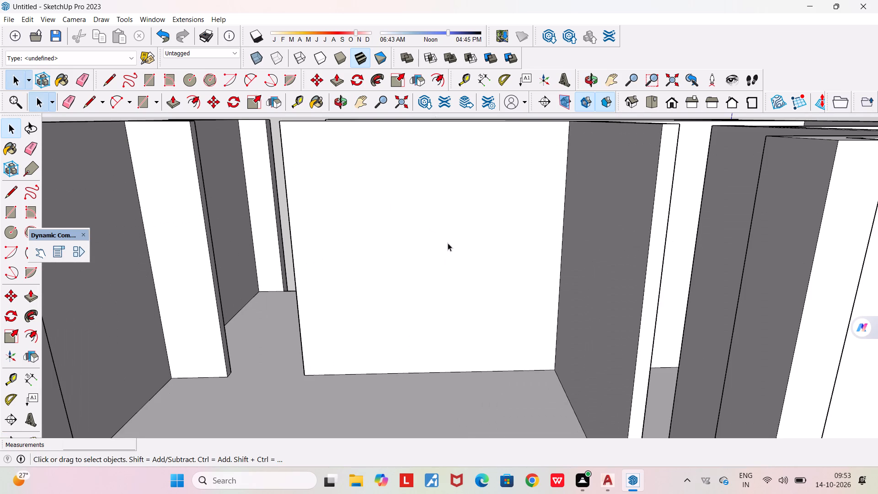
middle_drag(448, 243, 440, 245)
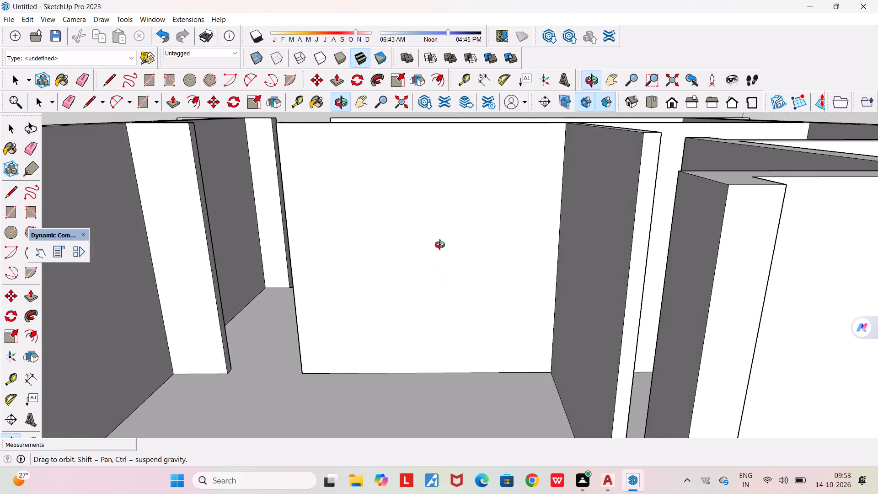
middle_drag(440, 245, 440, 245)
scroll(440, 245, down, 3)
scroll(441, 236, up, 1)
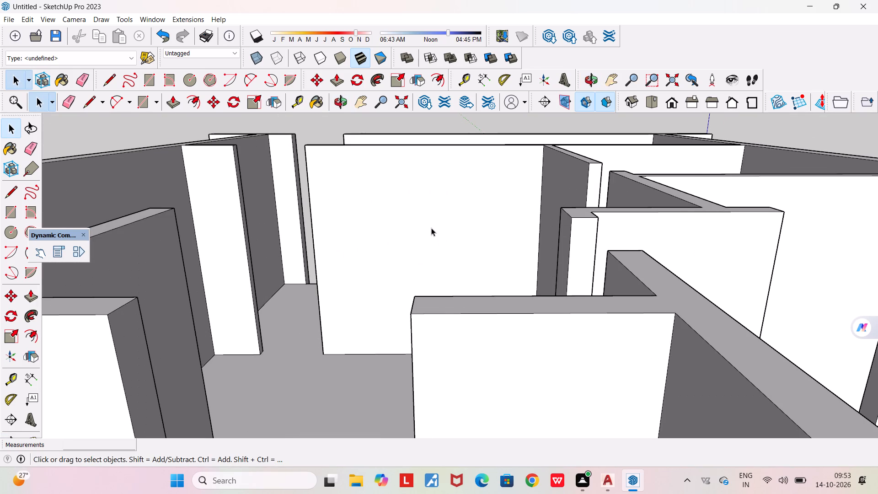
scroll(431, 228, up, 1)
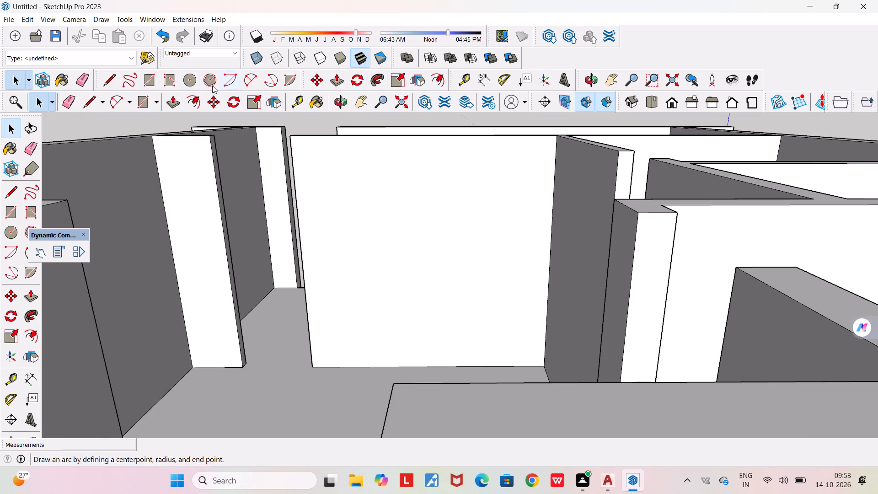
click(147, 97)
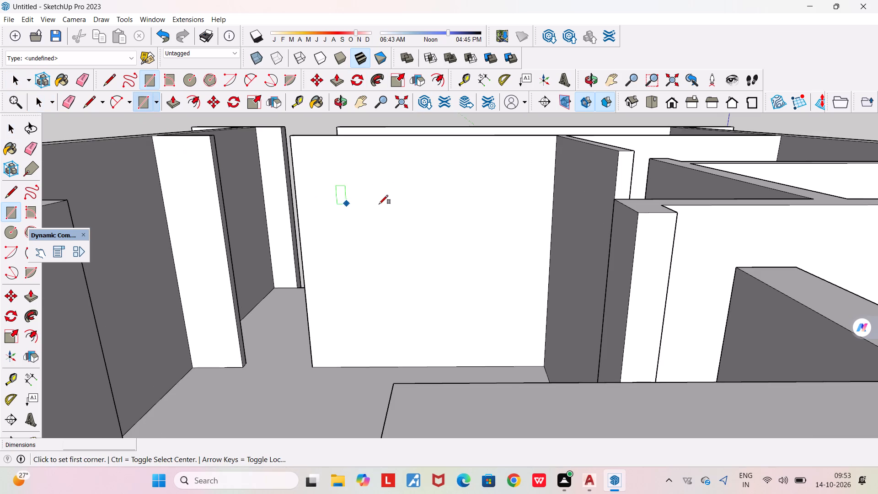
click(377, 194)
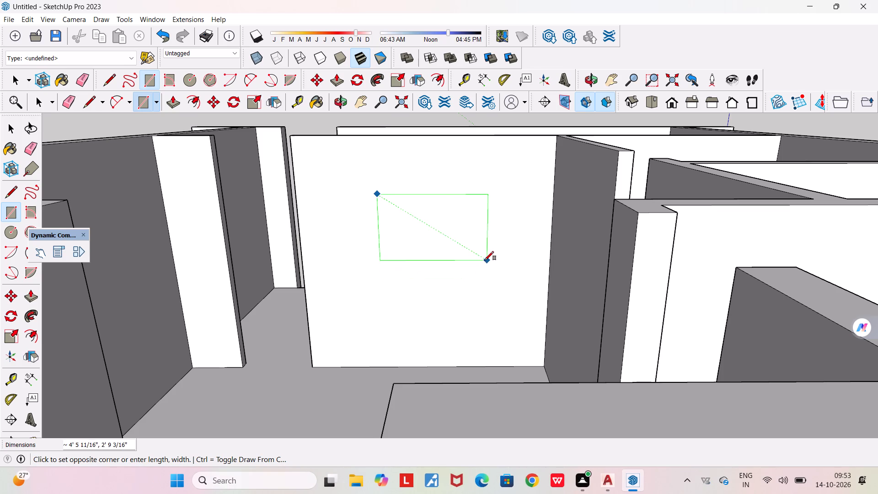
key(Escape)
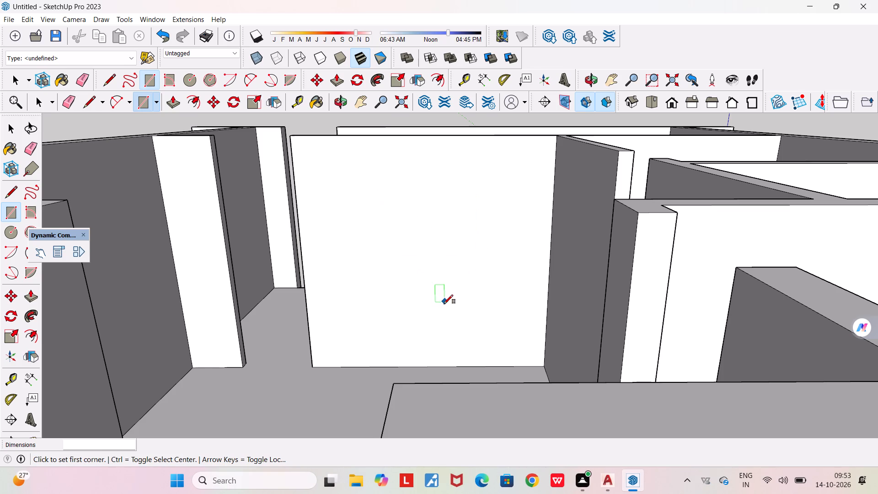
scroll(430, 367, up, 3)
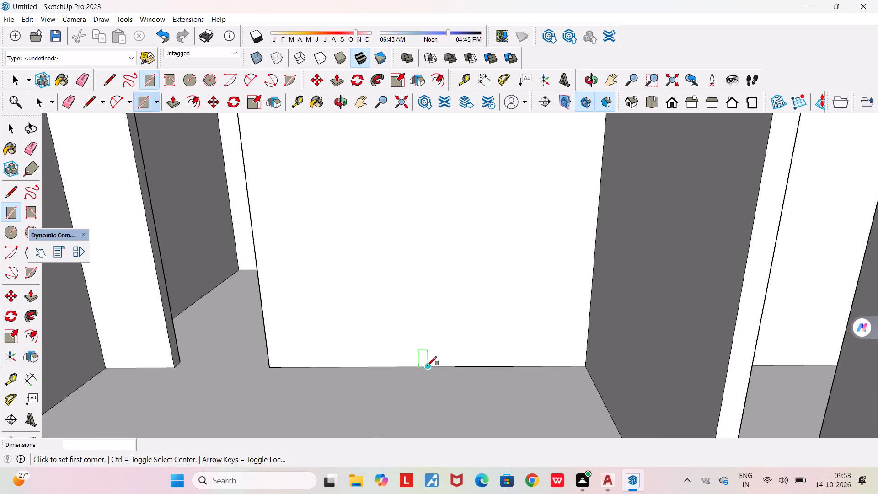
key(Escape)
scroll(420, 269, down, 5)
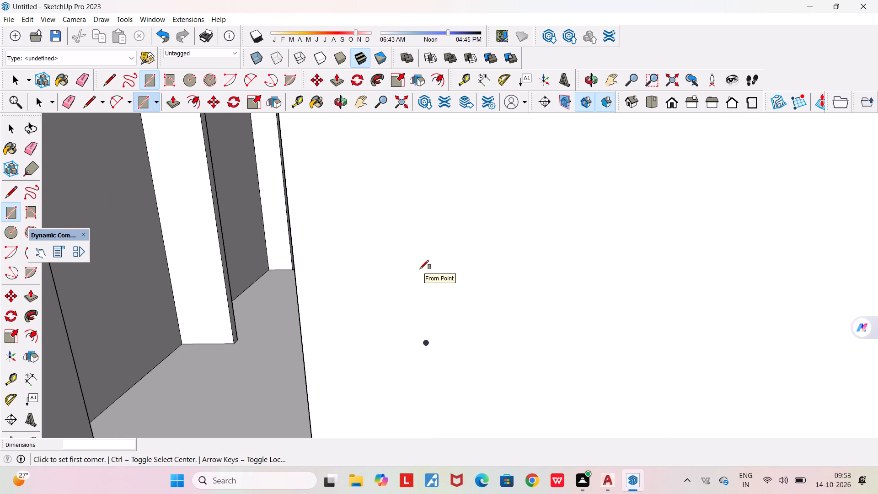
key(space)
Place two horizontal guides on the wide interior partition wall, one 4' above its base edge and one 3' above that guide.
scroll(420, 269, down, 12)
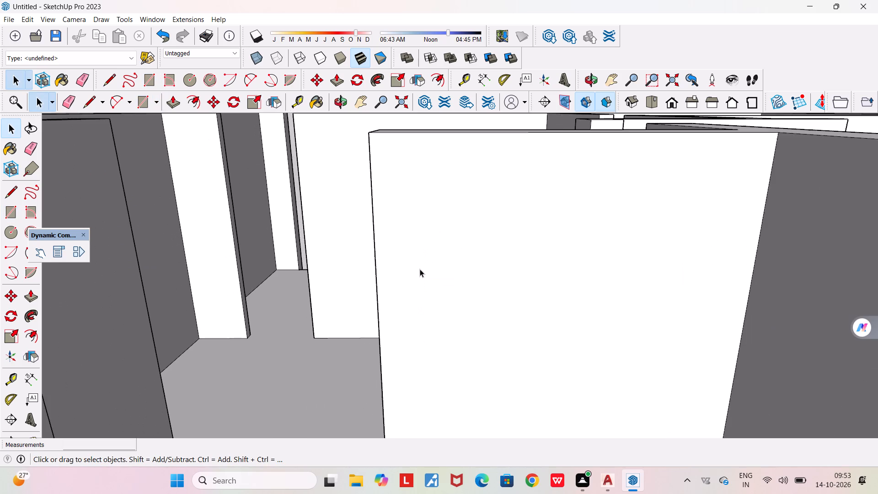
scroll(420, 269, down, 14)
scroll(407, 230, up, 2)
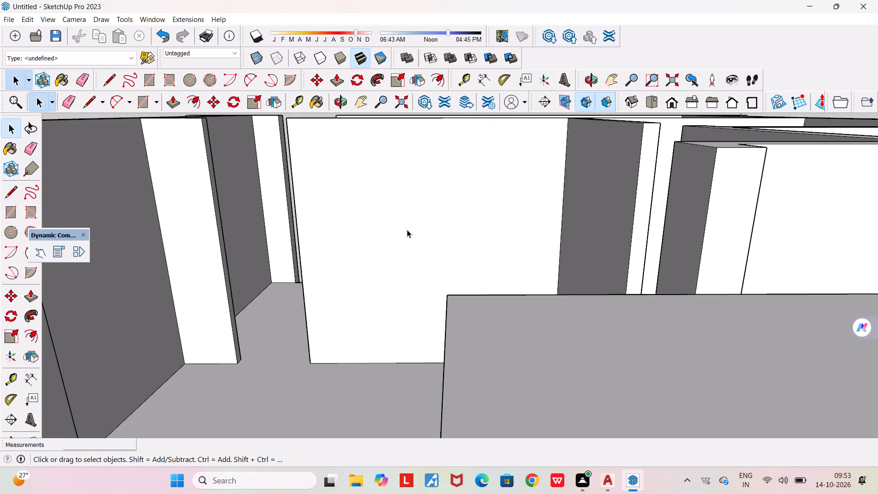
scroll(407, 230, up, 3)
scroll(407, 230, down, 2)
middle_drag(407, 230, 432, 223)
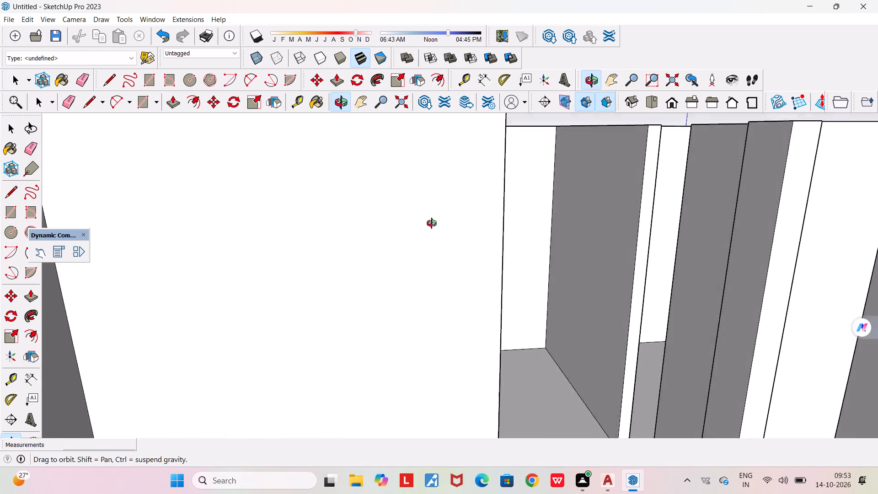
middle_drag(432, 223, 416, 215)
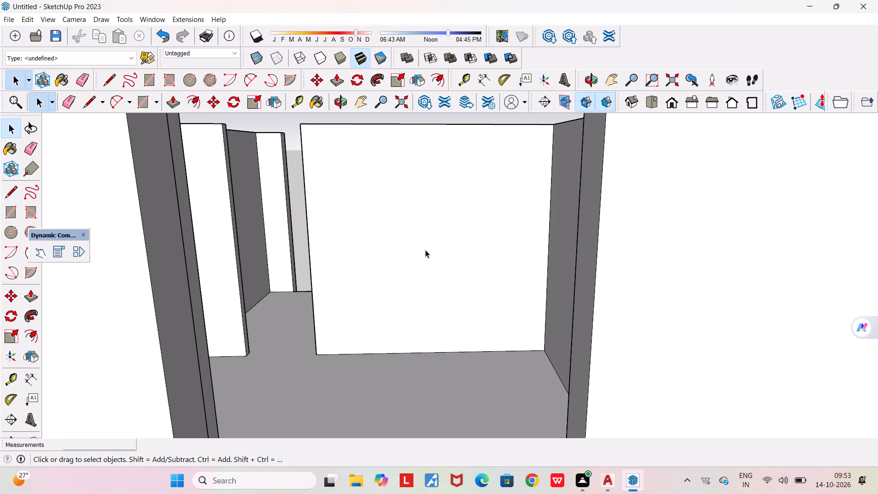
key(h)
drag(422, 295, 407, 342)
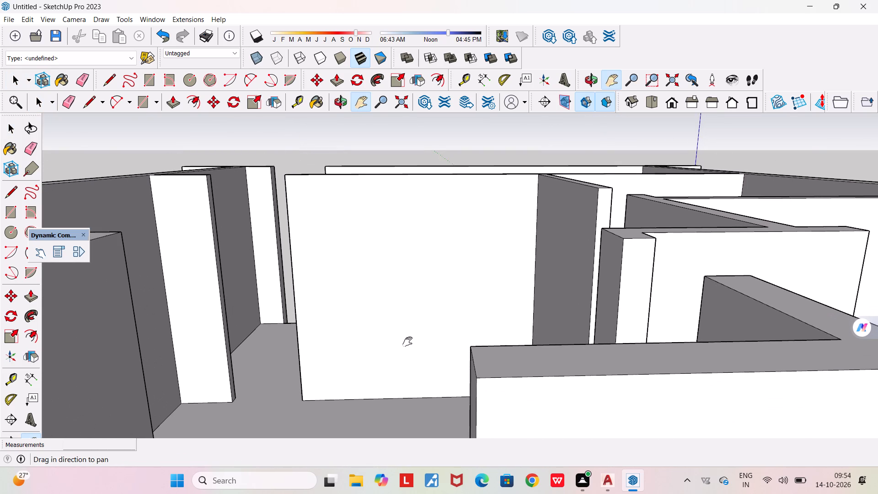
drag(407, 342, 414, 346)
scroll(420, 311, up, 2)
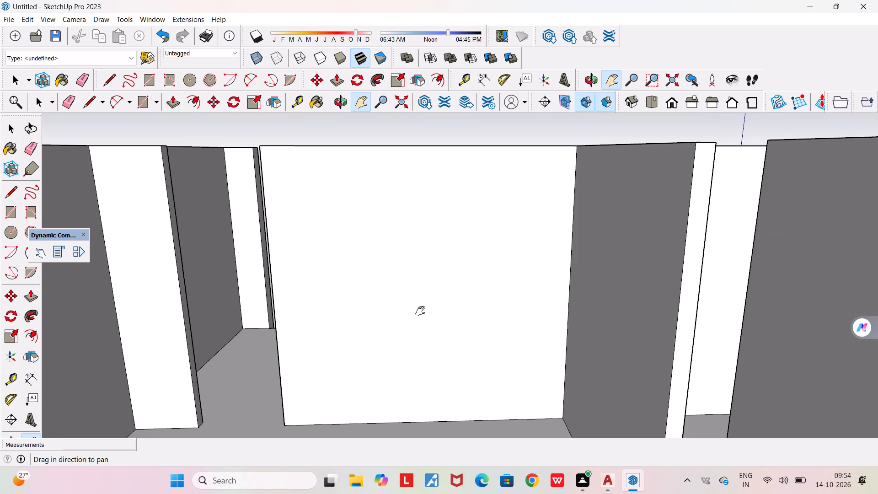
drag(420, 313, 419, 322)
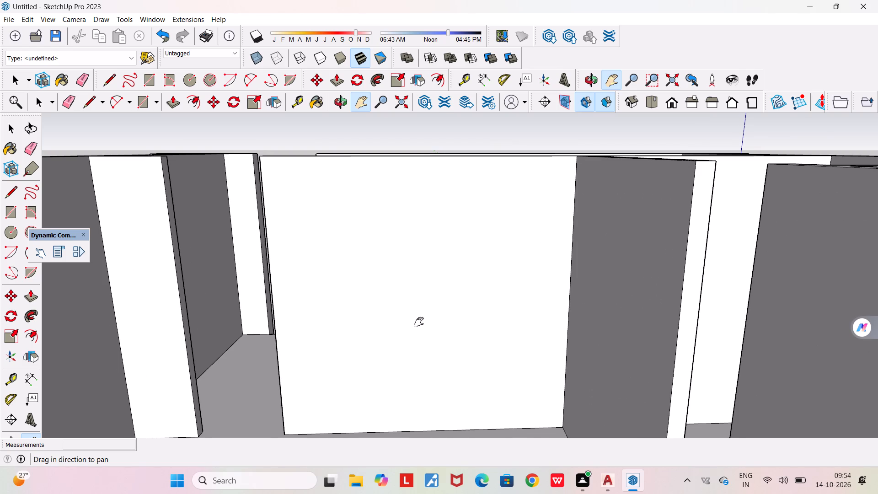
drag(419, 322, 412, 319)
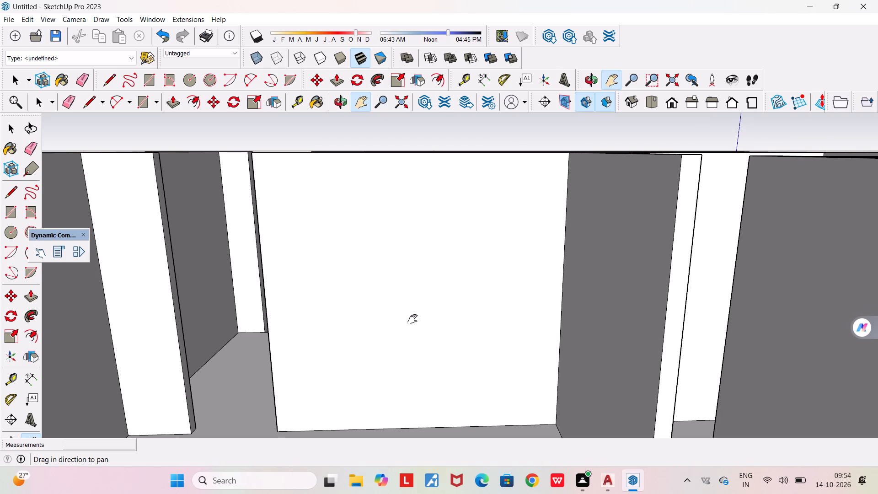
middle_drag(409, 317, 396, 310)
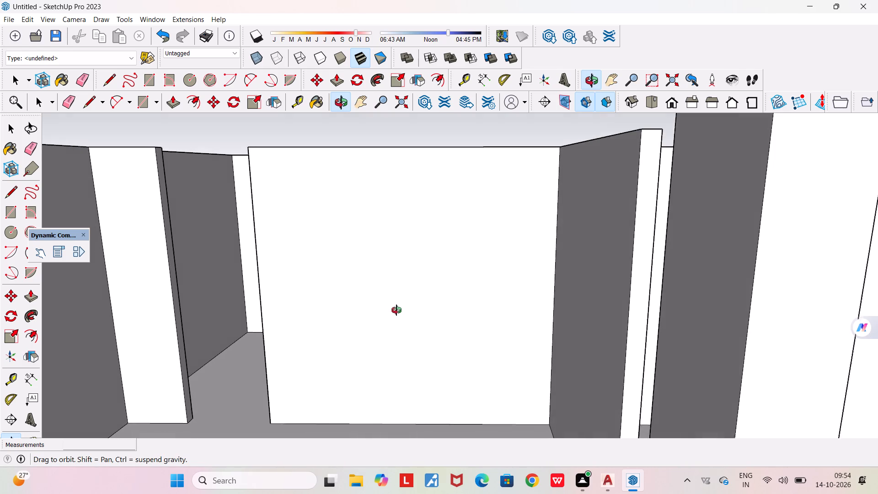
middle_drag(396, 310, 396, 309)
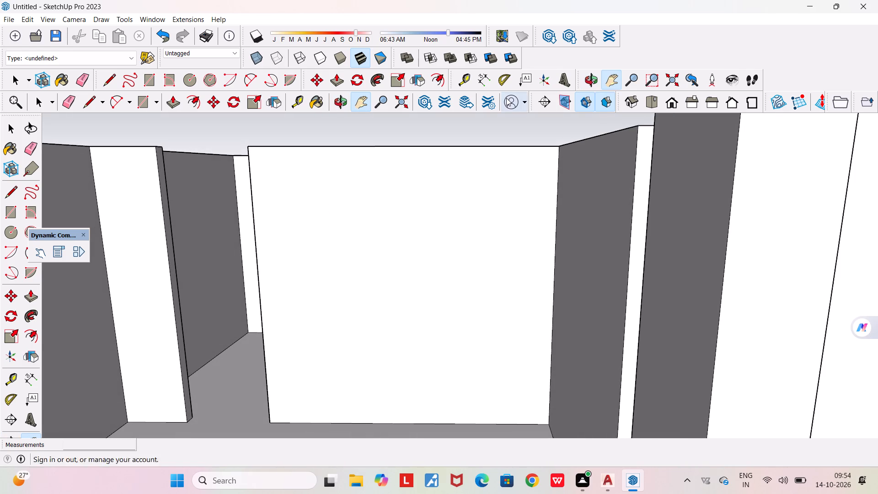
key(t)
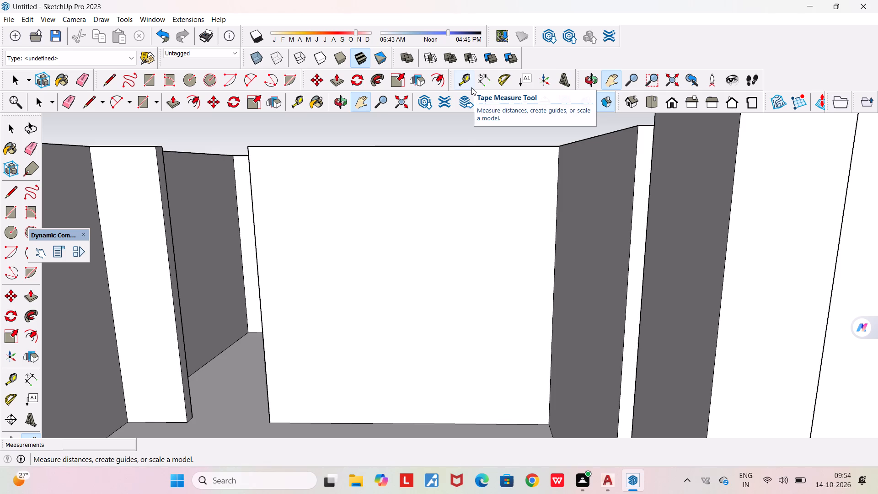
click(410, 426)
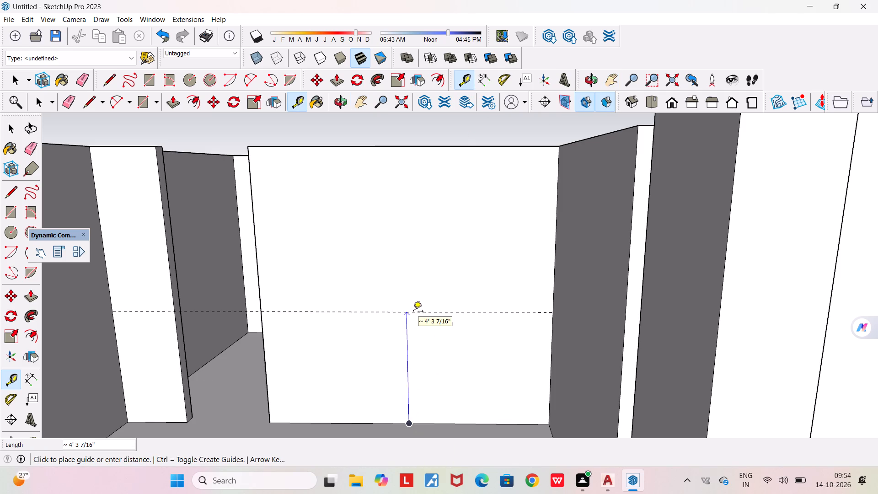
text(4')
key(Return)
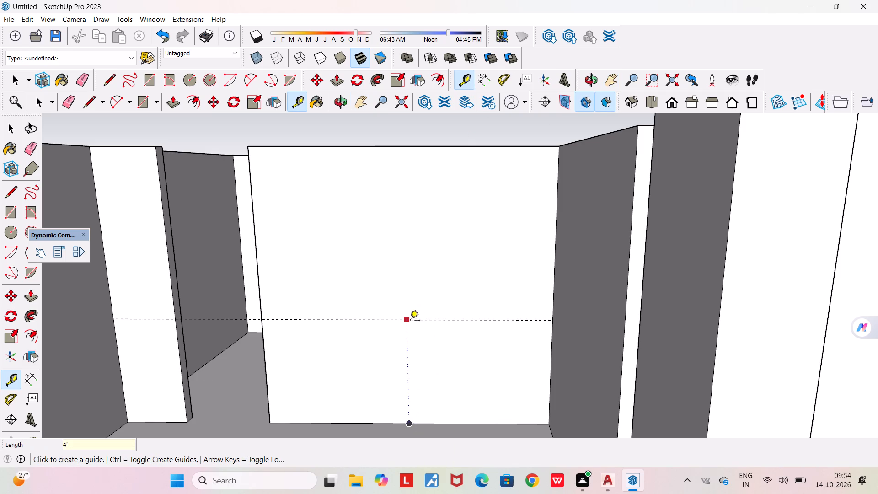
click(419, 319)
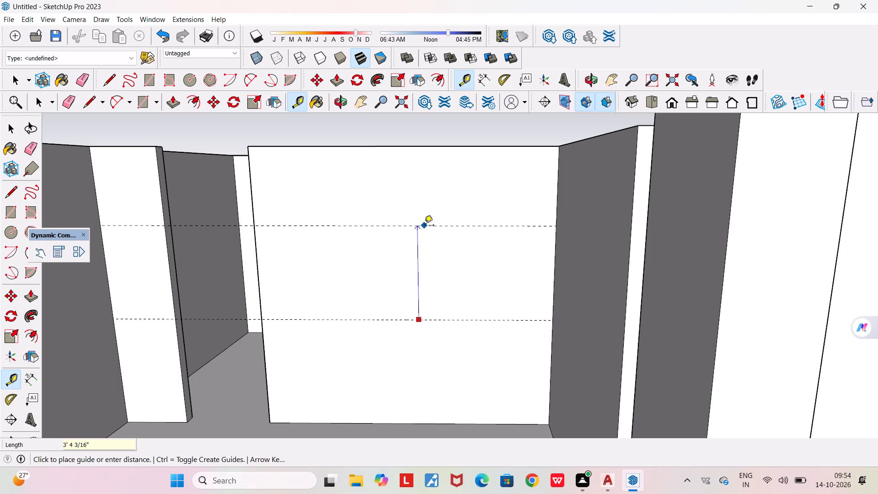
text(3')
key(Return)
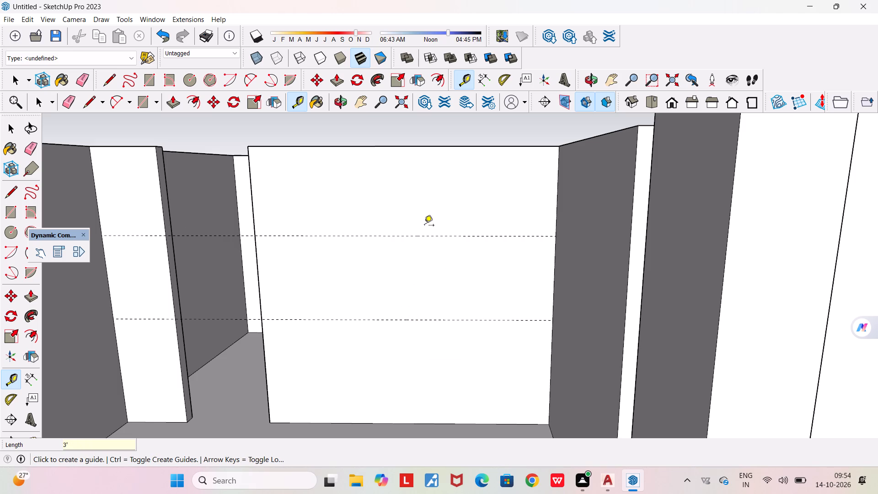
Place two vertical guides on the same wall face, each 2.5' in from one of its side edges.
click(260, 269)
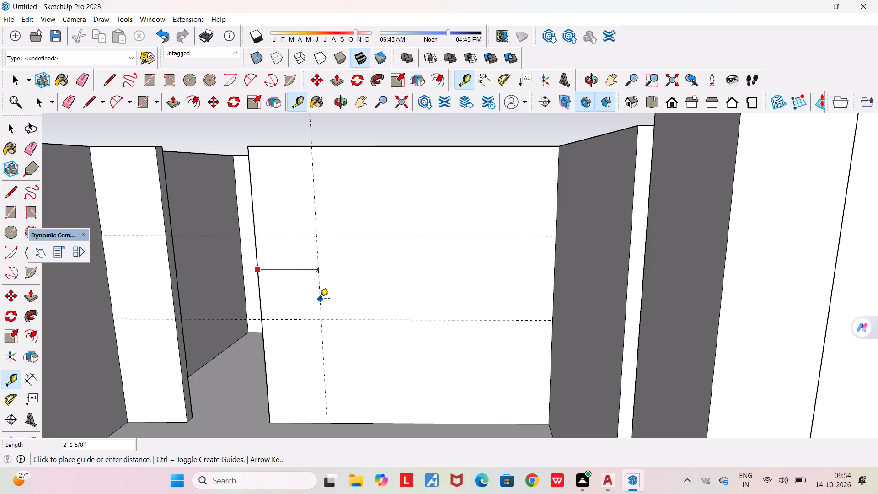
text(2.5')
key(Return)
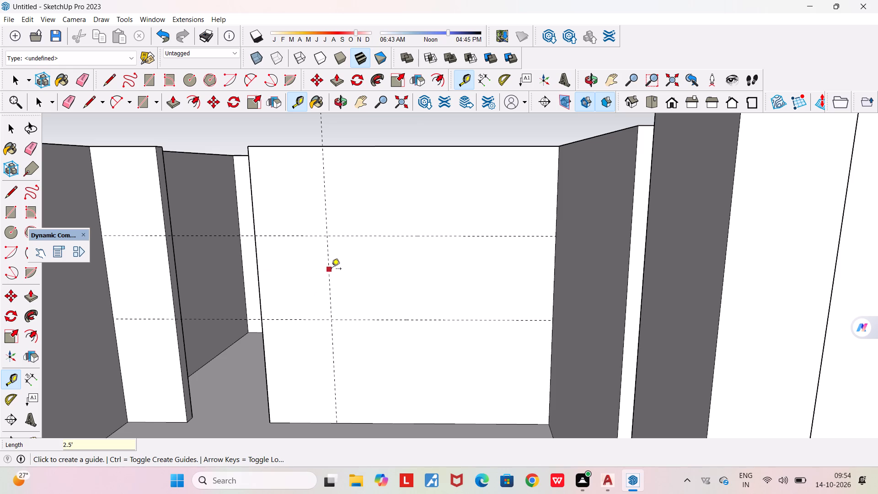
click(330, 263)
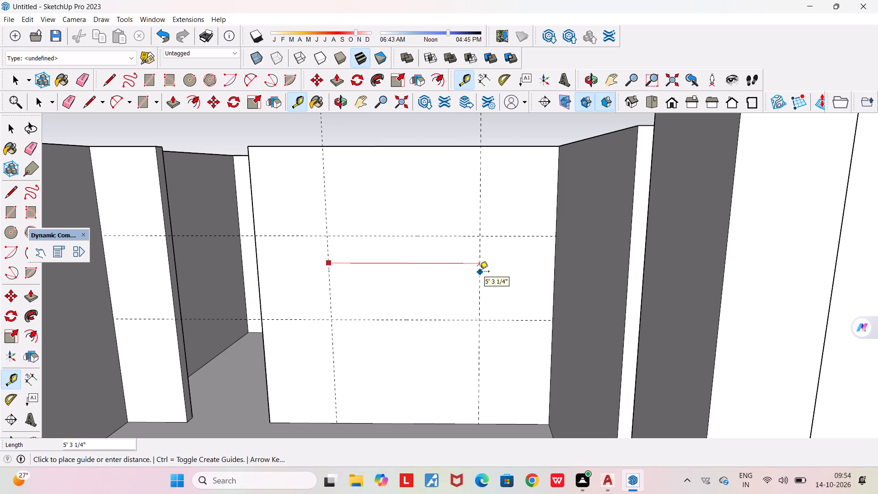
key(Escape)
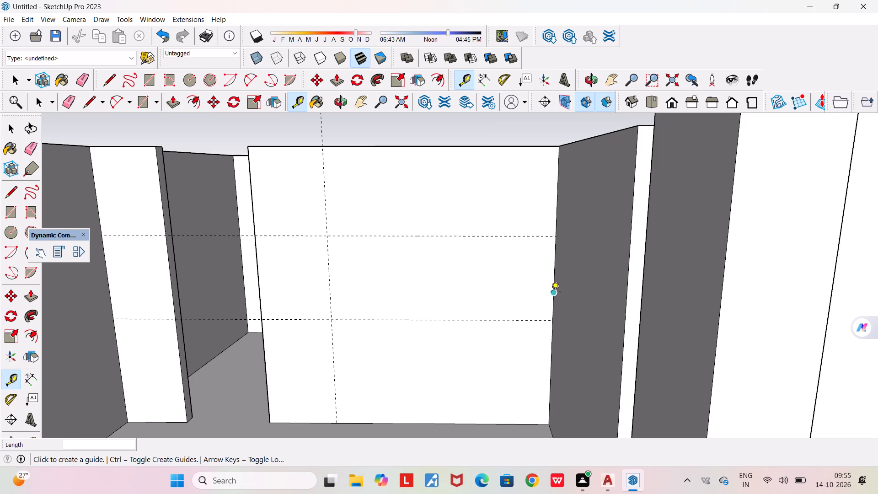
click(552, 293)
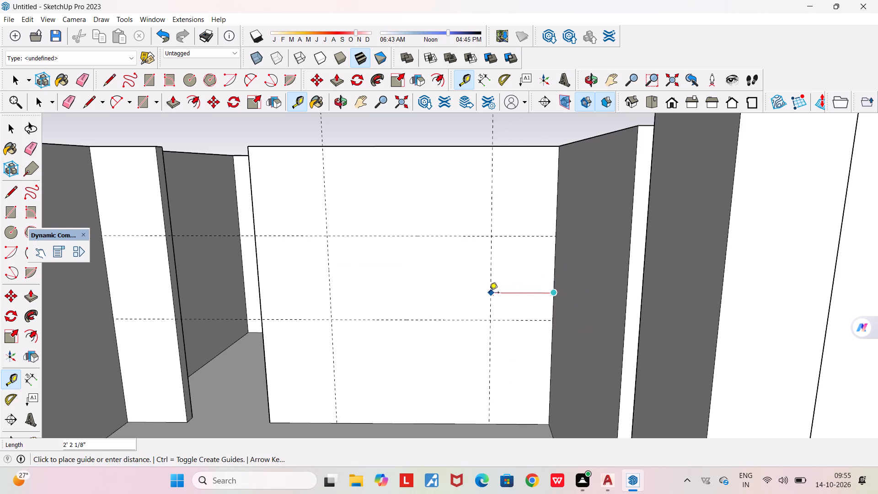
text(2.5')
key(Return)
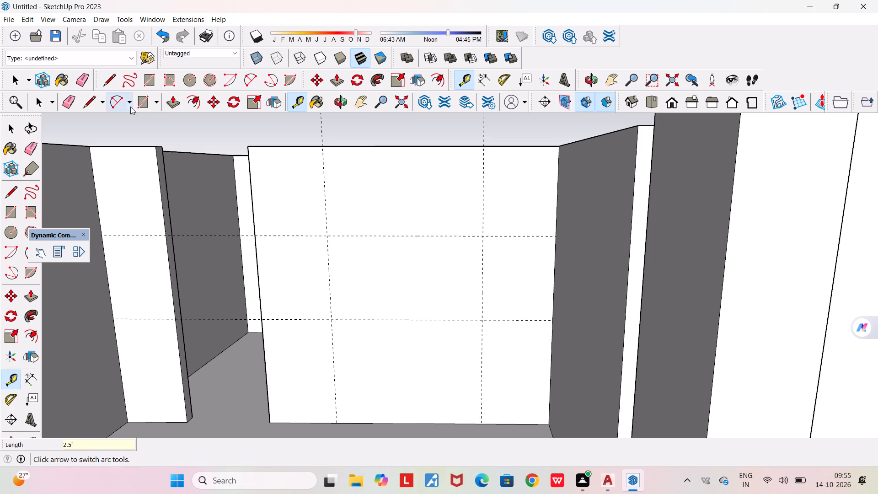
Draw a rectangle of about 5' 4 7/16" by 3' on the wall between the four guide intersections.
click(143, 104)
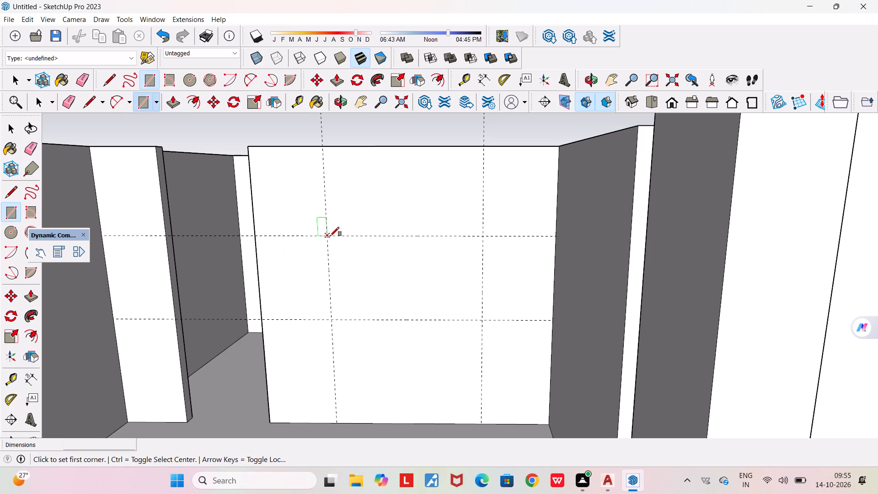
click(330, 236)
click(484, 321)
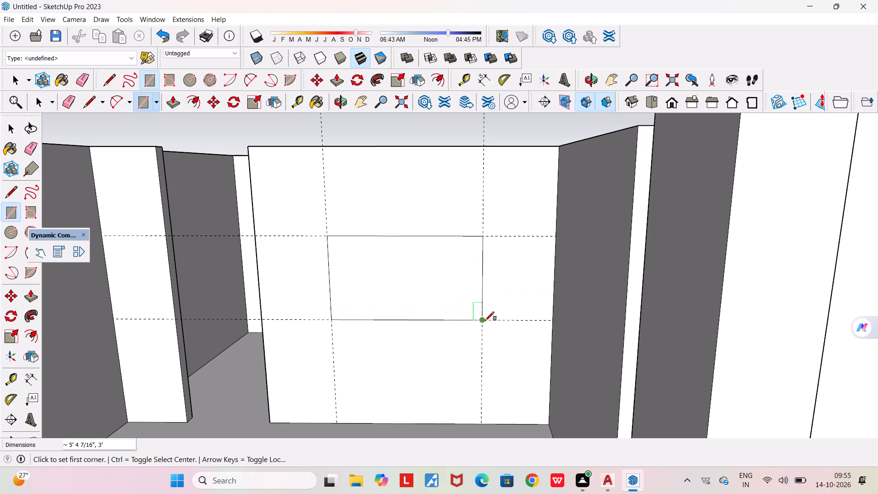
key(Escape)
Erase the four construction guides around the rectangle on the wide interior partition wall, keeping the rectangle itself.
key(e)
drag(346, 196, 315, 279)
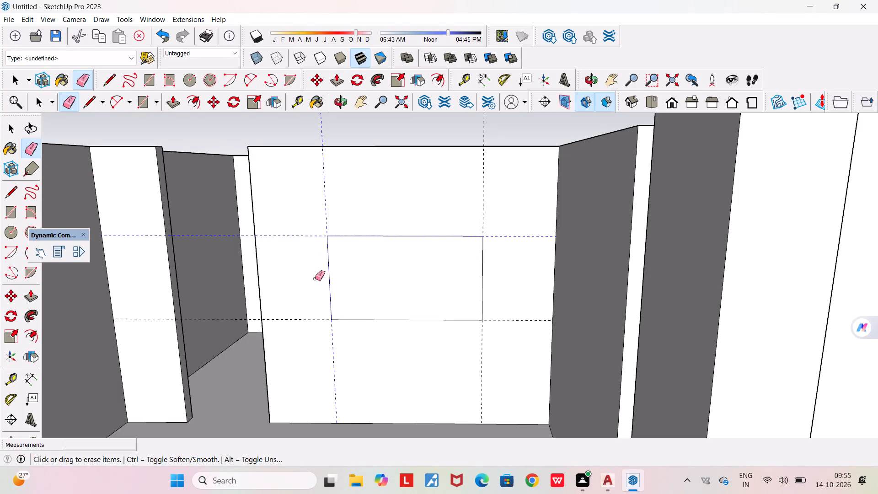
drag(315, 279, 344, 178)
key(ctrl+z)
drag(330, 183, 509, 360)
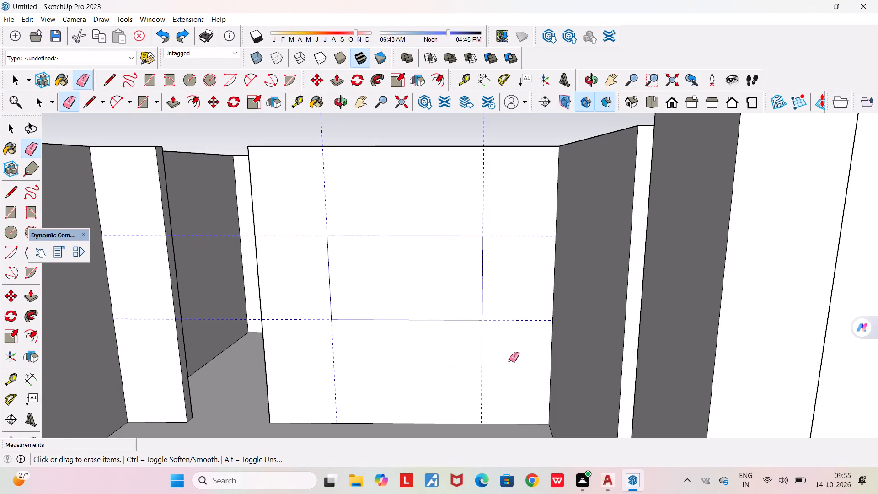
drag(509, 360, 480, 198)
Push the rectangle 4 1/2" through the full thickness of the interior partition wall to cut an opening.
scroll(482, 201, up, 1)
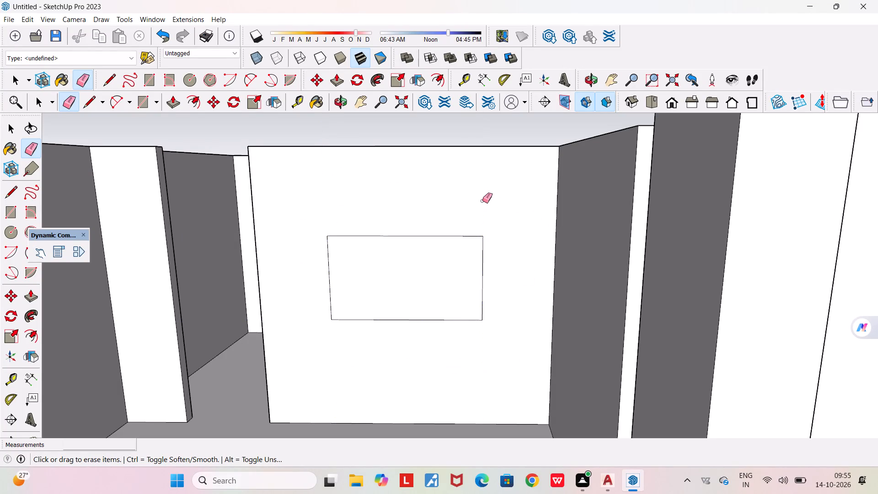
scroll(482, 201, down, 4)
scroll(482, 201, up, 8)
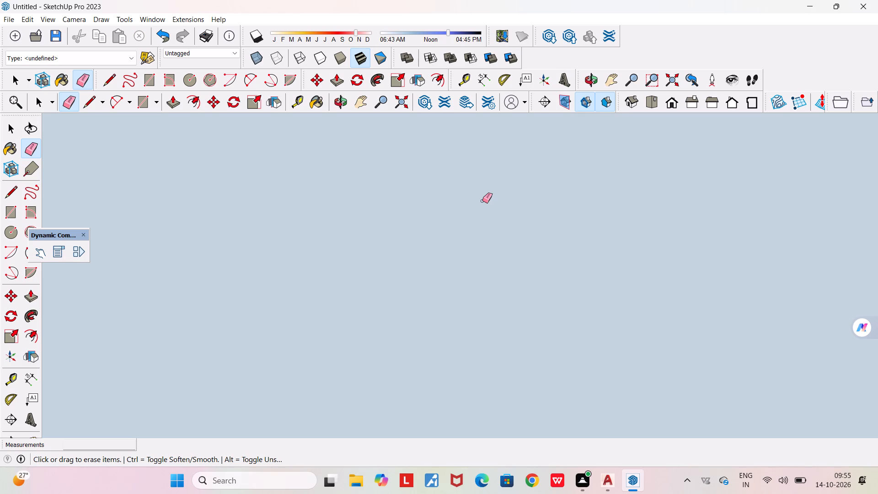
scroll(482, 201, down, 11)
click(653, 102)
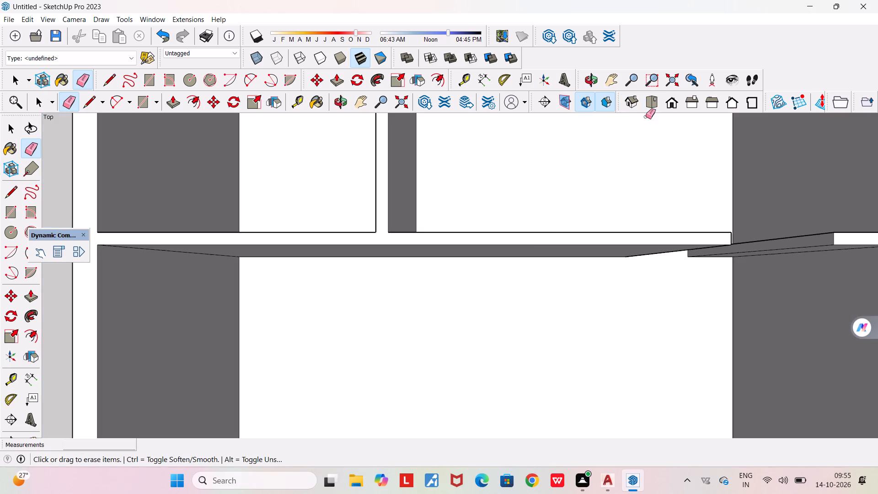
scroll(533, 251, down, 14)
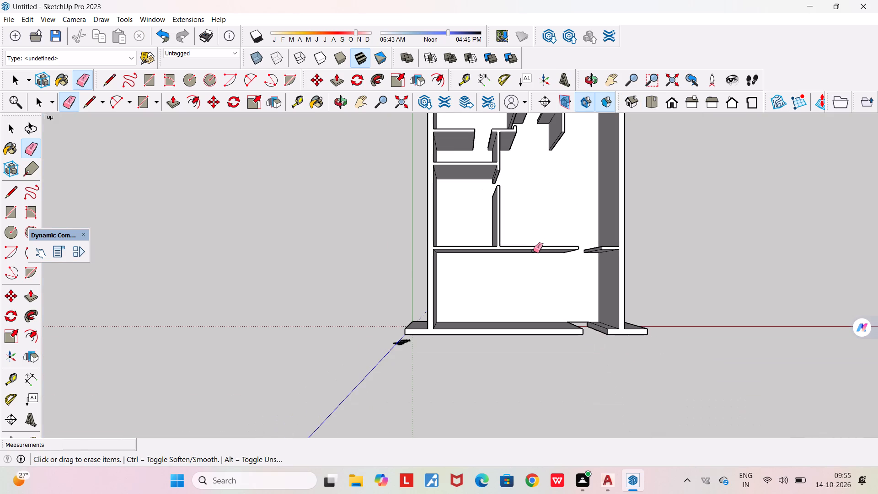
middle_drag(533, 251, 564, 133)
scroll(564, 134, down, 2)
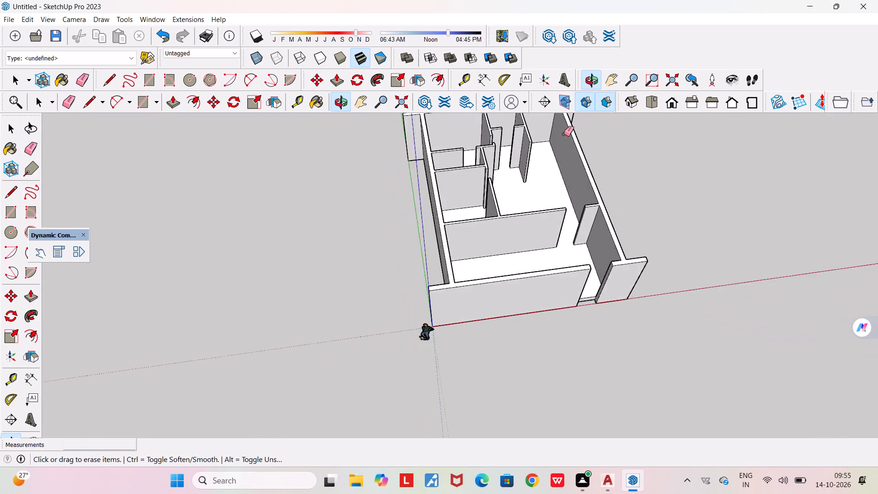
scroll(564, 134, down, 3)
middle_drag(567, 211, 253, 191)
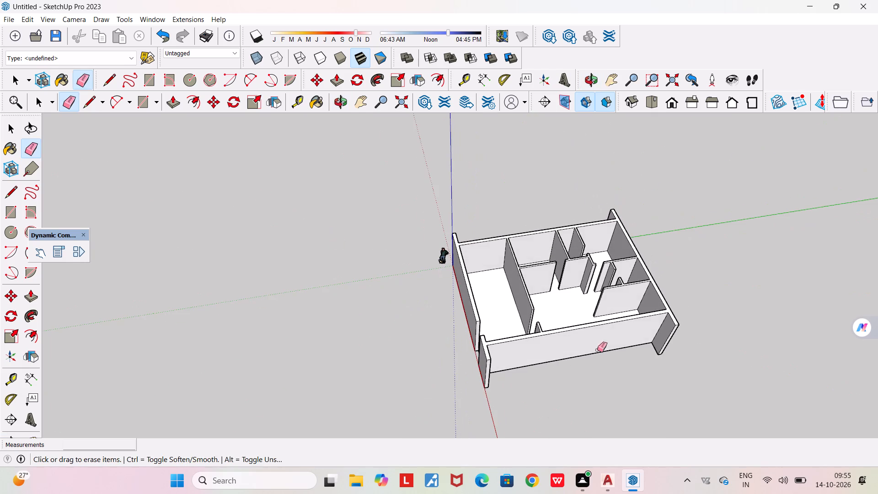
middle_drag(617, 347, 296, 283)
scroll(441, 325, up, 9)
middle_drag(420, 411, 375, 355)
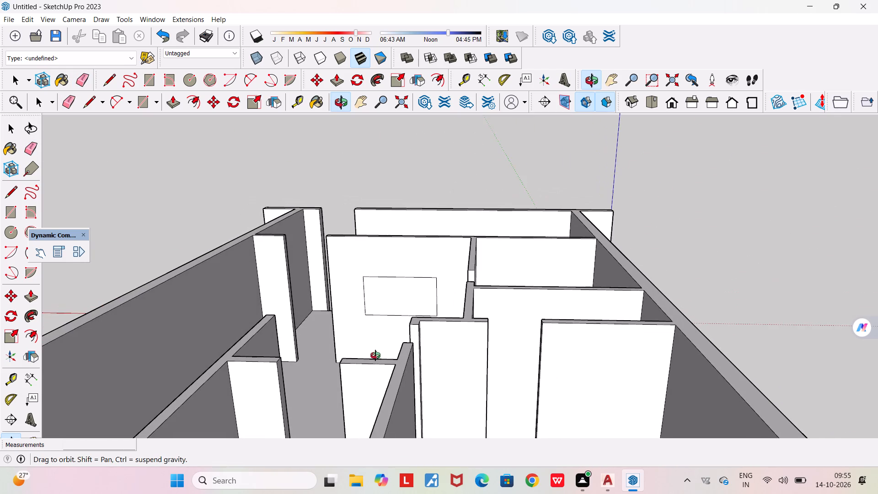
middle_drag(375, 355, 396, 353)
scroll(396, 318, up, 5)
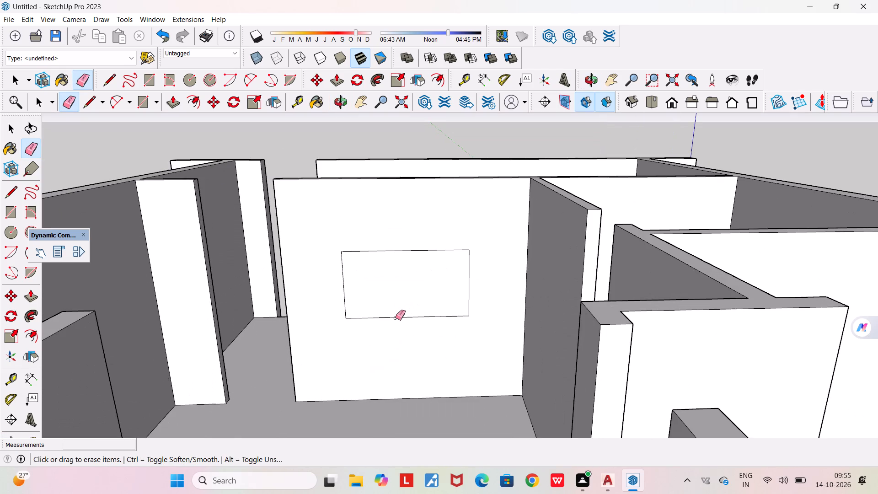
key(space)
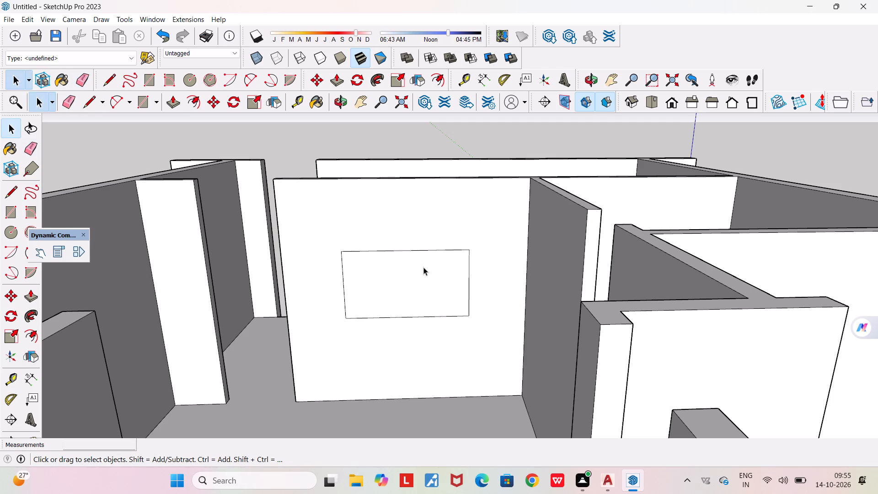
text(P)
click(413, 286)
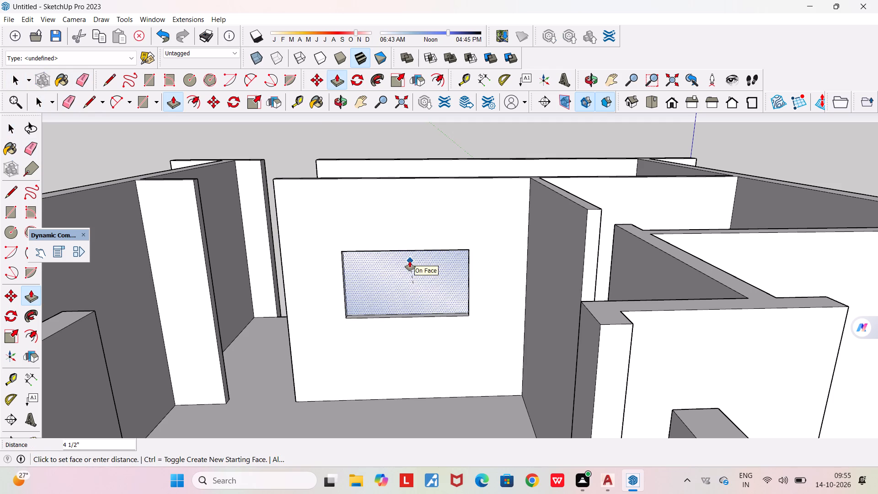
middle_drag(410, 261, 826, 369)
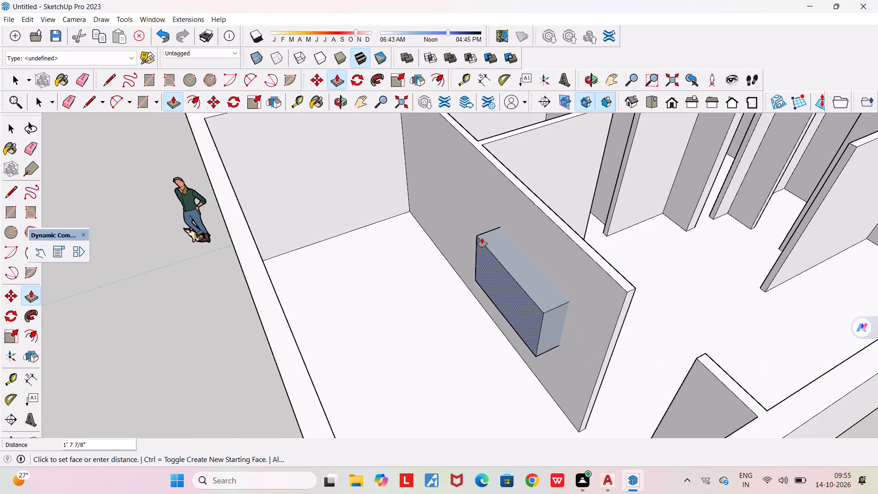
click(475, 193)
Examine the cut wall opening and the surrounding interior partitions from the front, side and back of the house.
scroll(510, 260, down, 4)
middle_drag(595, 346, 399, 223)
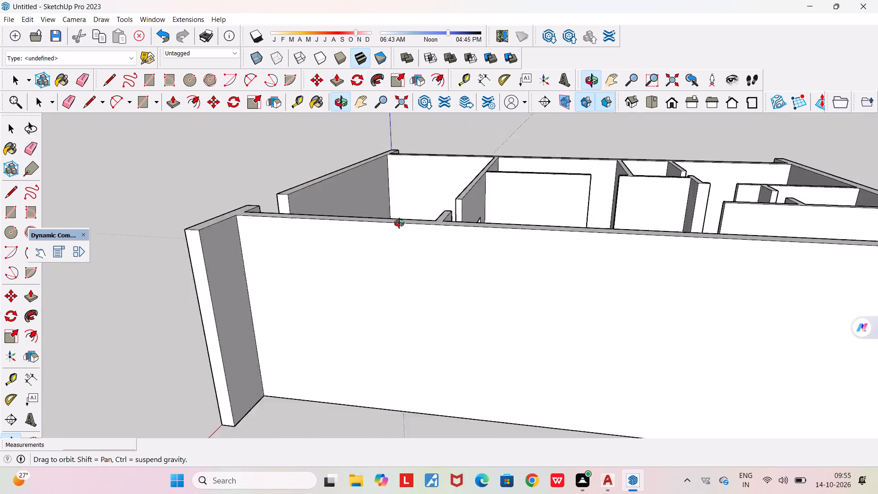
middle_drag(399, 223, 235, 279)
scroll(384, 253, up, 4)
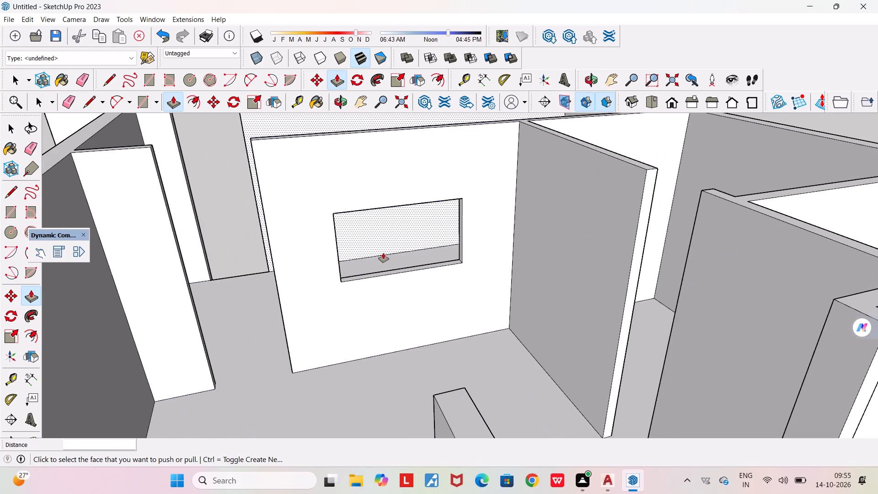
middle_drag(380, 254, 398, 231)
scroll(398, 231, down, 5)
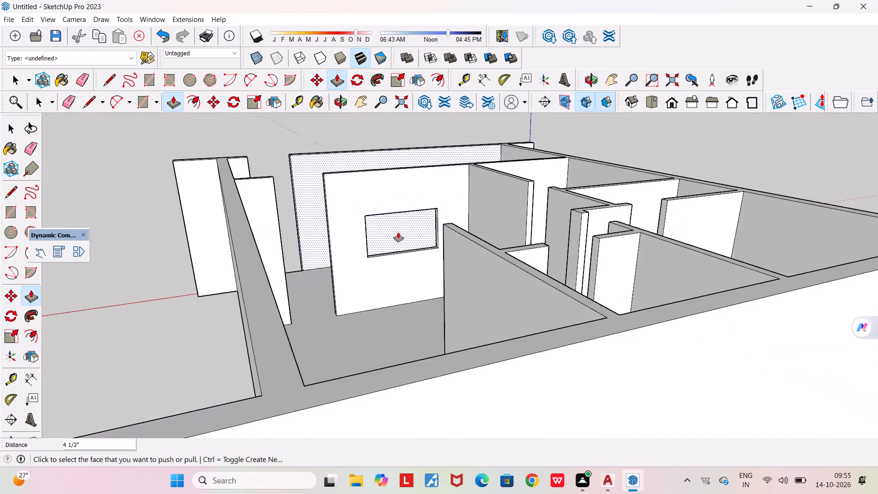
scroll(398, 232, down, 2)
middle_drag(414, 276, 757, 317)
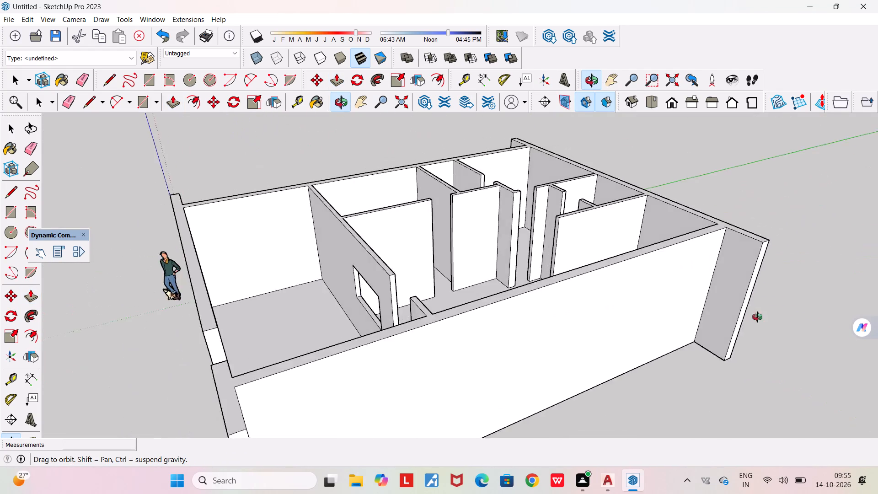
middle_drag(757, 317, 855, 284)
scroll(855, 284, down, 3)
scroll(781, 283, down, 2)
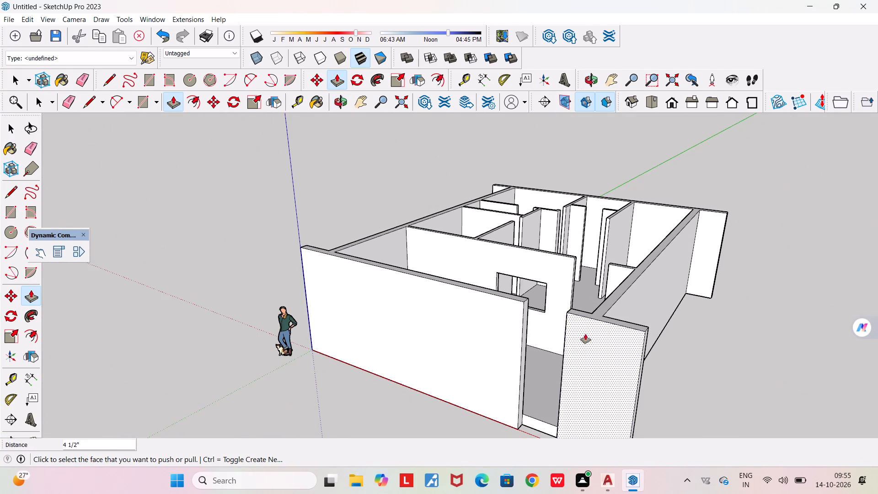
middle_drag(586, 334, 755, 370)
scroll(755, 370, down, 3)
middle_drag(729, 355, 648, 376)
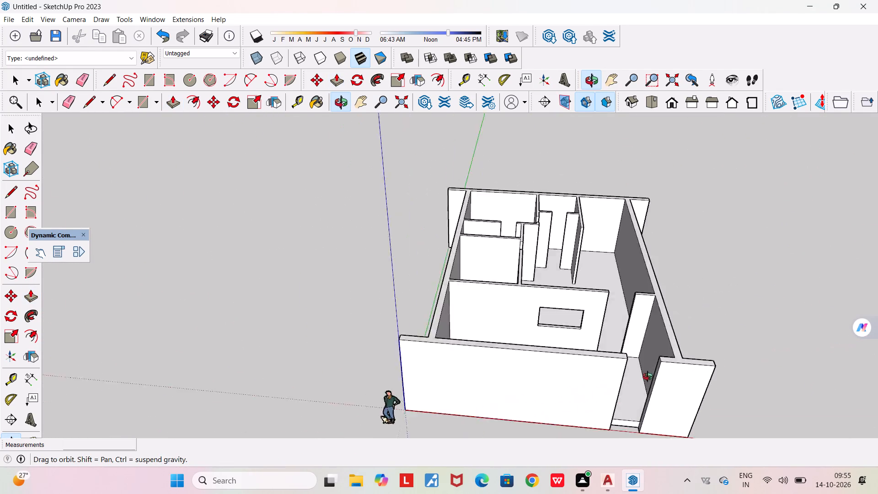
middle_drag(648, 376, 284, 356)
scroll(286, 355, down, 4)
middle_drag(456, 401, 183, 401)
scroll(183, 401, down, 4)
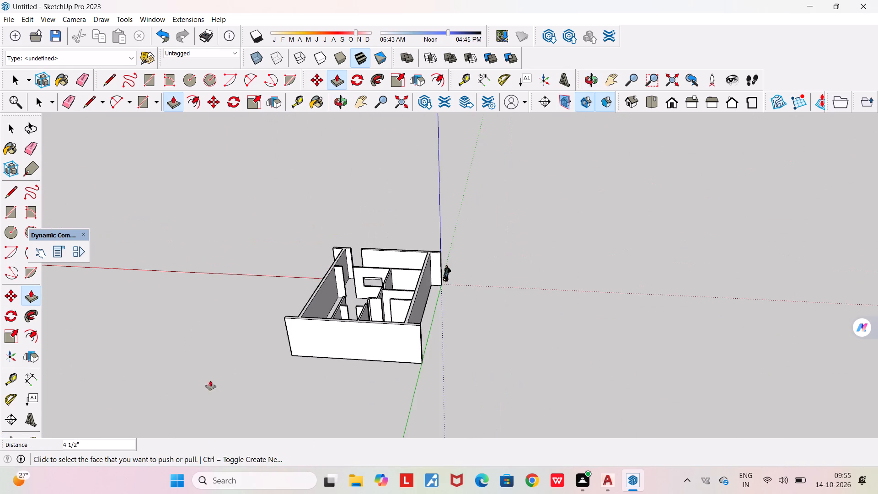
scroll(348, 306, up, 5)
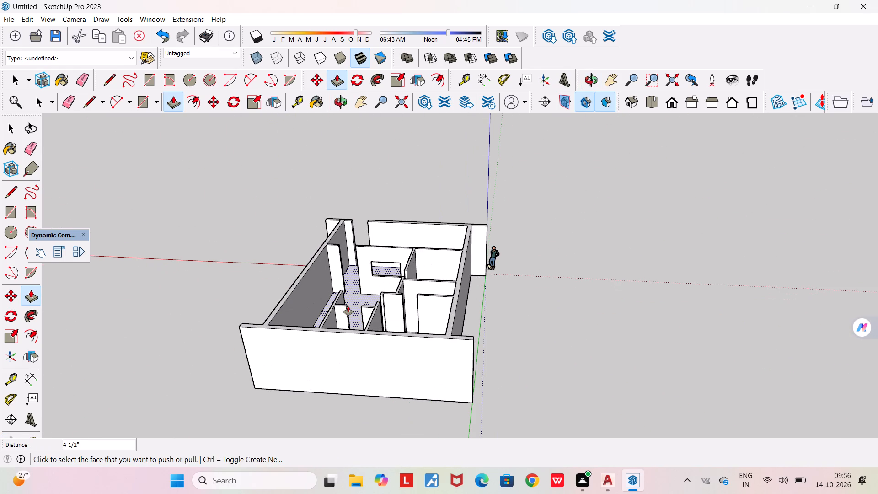
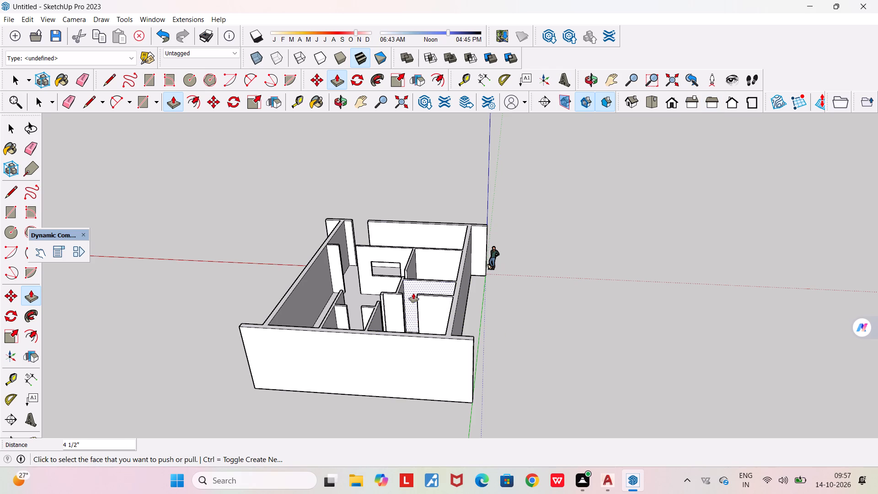
Examine the house model's outer walls and the gap in the front wall from all sides.
scroll(424, 263, up, 3)
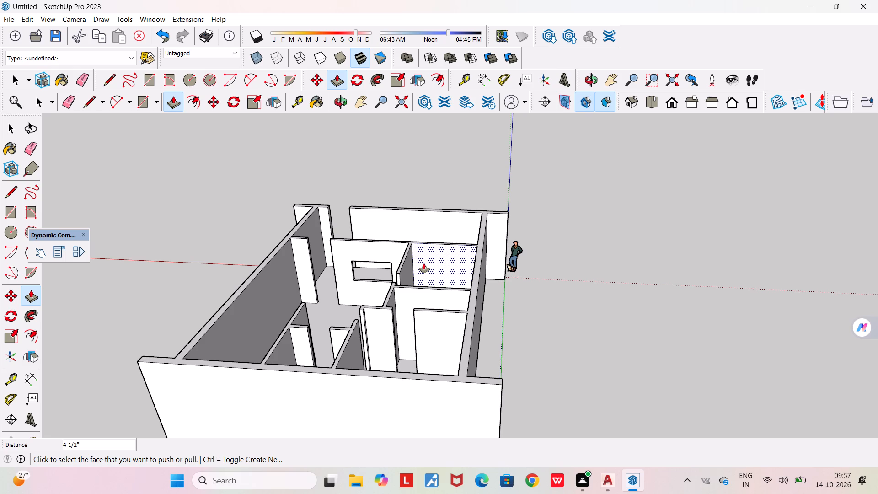
key(space)
middle_drag(424, 335, 466, 424)
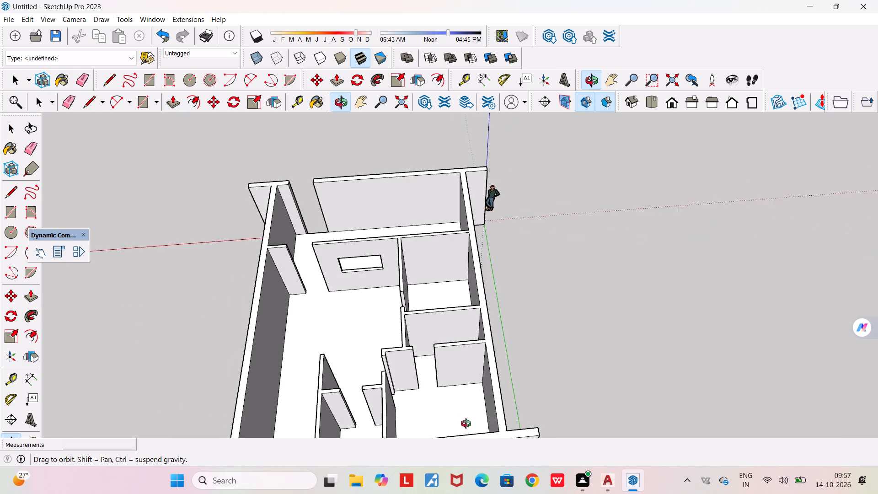
middle_drag(466, 424, 729, 255)
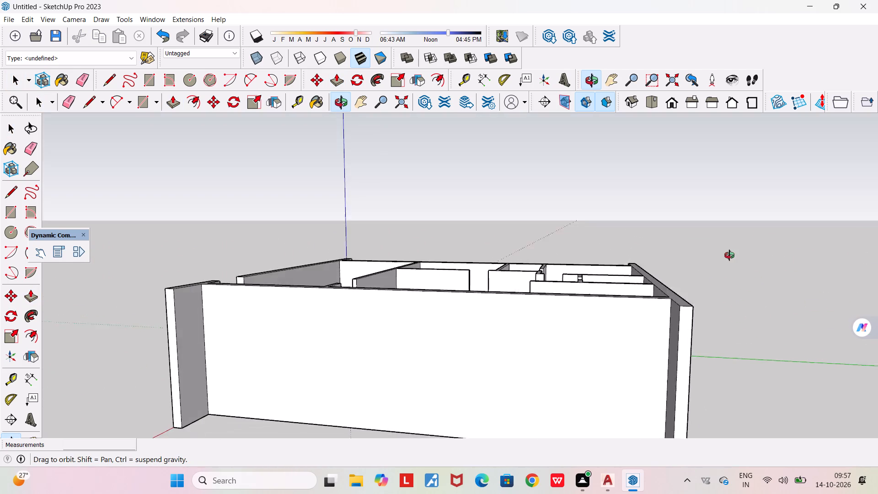
middle_drag(729, 255, 781, 249)
scroll(781, 249, down, 4)
middle_drag(607, 356, 833, 352)
scroll(833, 352, down, 1)
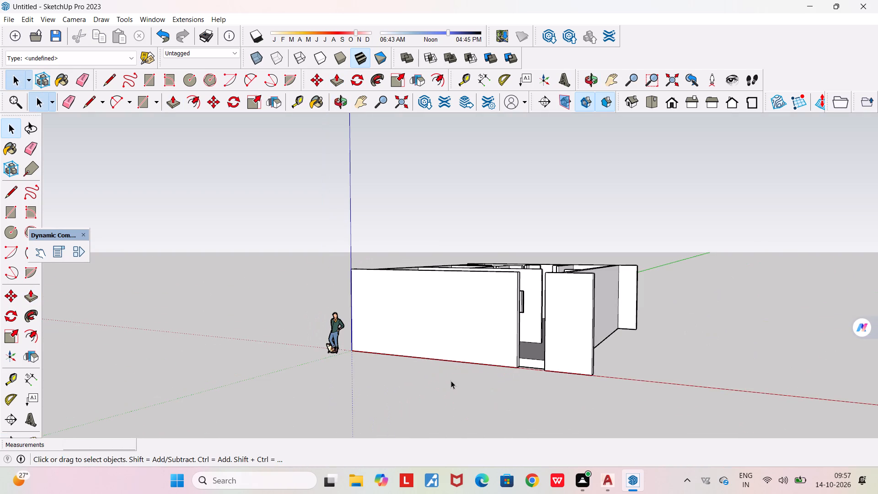
middle_drag(451, 383, 785, 354)
middle_drag(410, 366, 460, 419)
scroll(410, 366, down, 1)
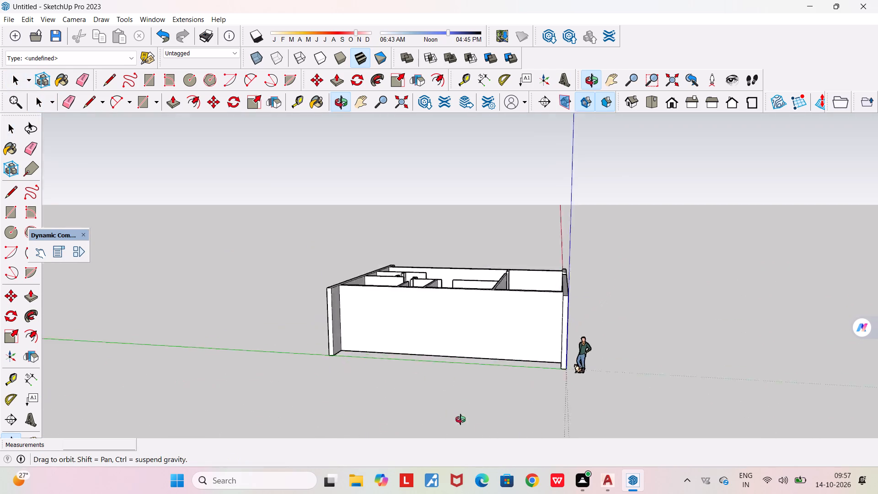
middle_drag(460, 419, 493, 493)
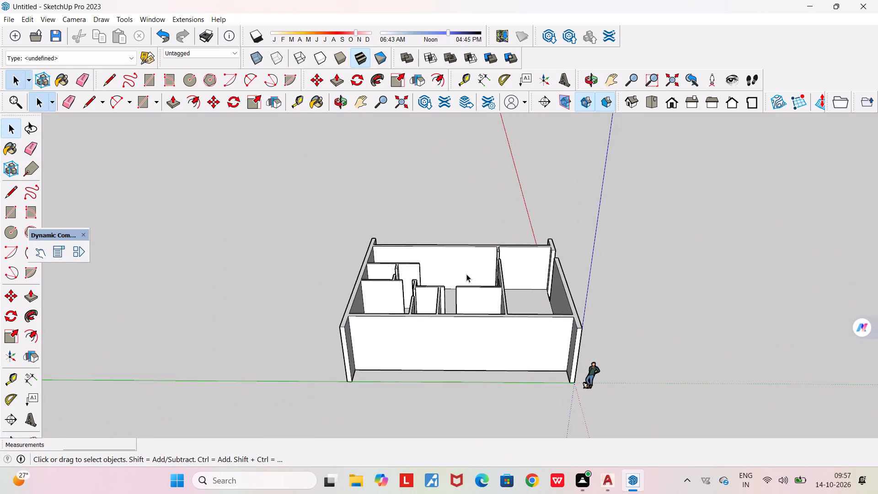
Examine the interior partitions and the long side wall seen through the gap between the room partitions.
scroll(466, 273, up, 6)
middle_drag(428, 299, 432, 392)
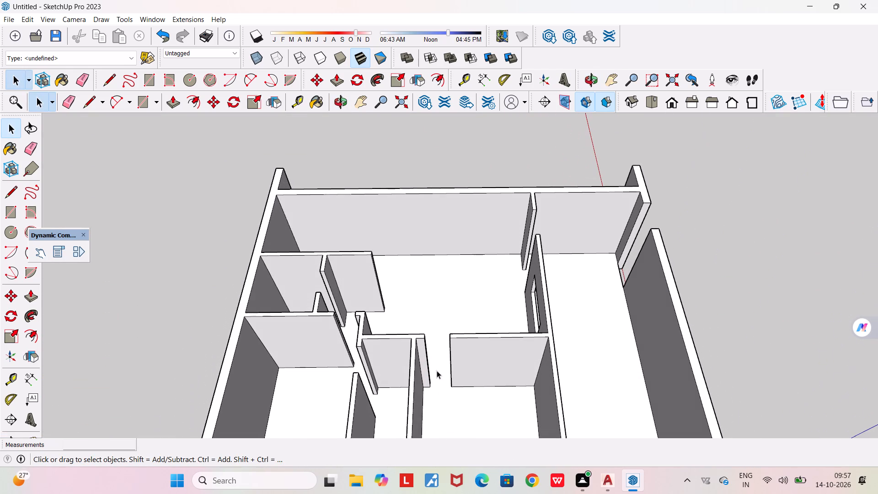
scroll(427, 249, up, 2)
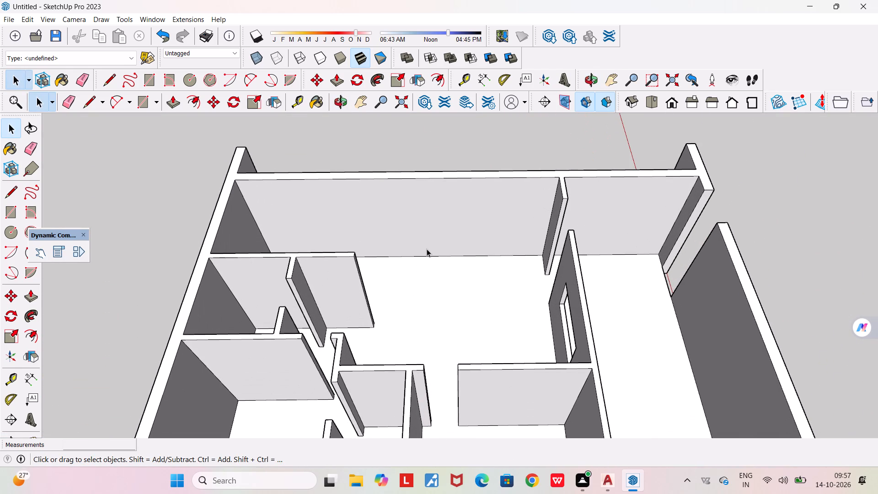
middle_drag(426, 247, 419, 147)
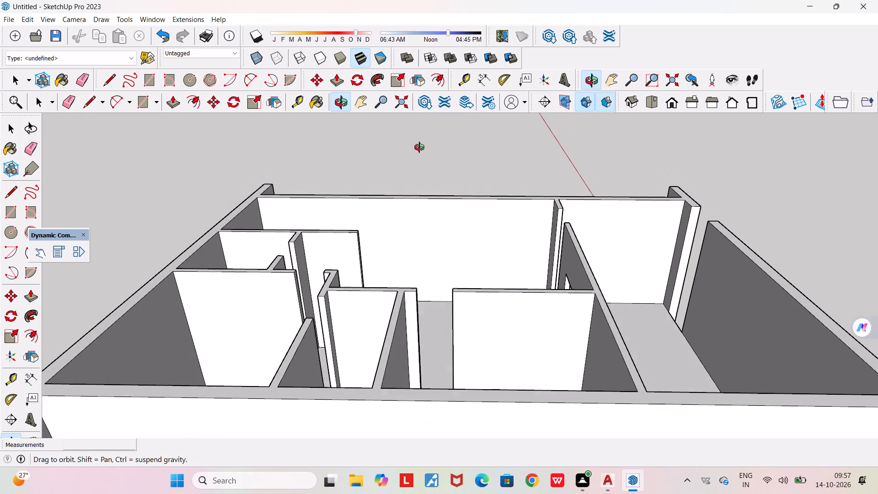
middle_drag(419, 147, 430, 114)
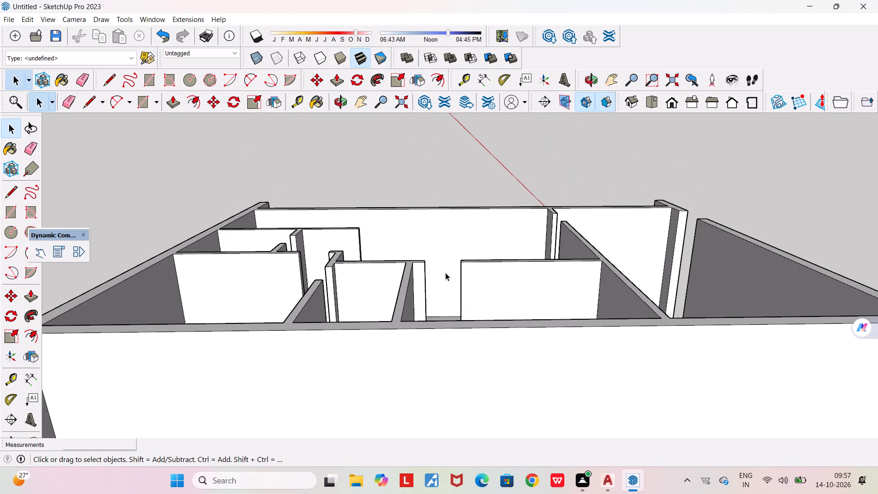
scroll(445, 273, up, 9)
middle_drag(445, 273, 444, 254)
scroll(444, 254, down, 3)
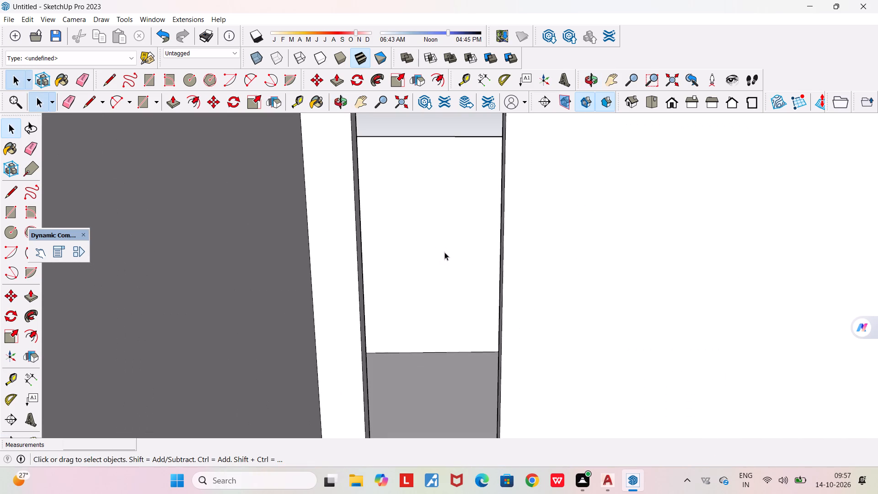
scroll(444, 251, up, 1)
click(612, 78)
drag(495, 219, 509, 259)
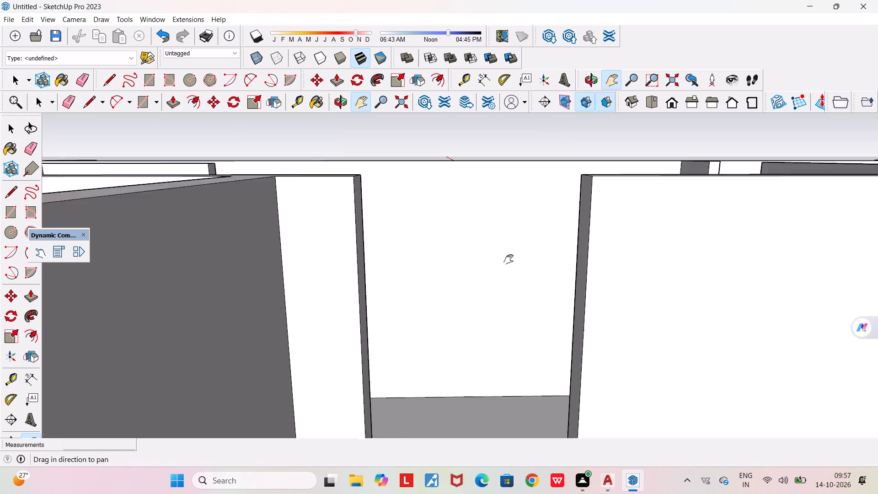
drag(509, 259, 498, 274)
scroll(473, 293, up, 1)
middle_drag(473, 293, 478, 290)
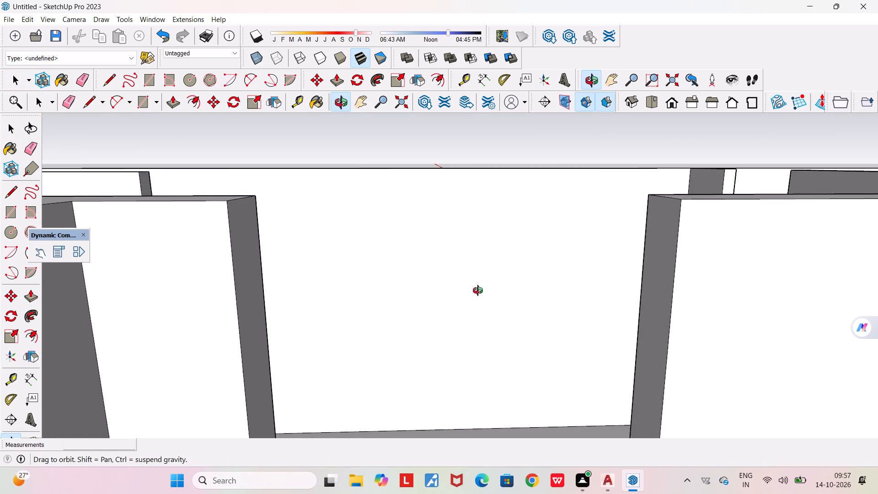
middle_drag(478, 290, 466, 316)
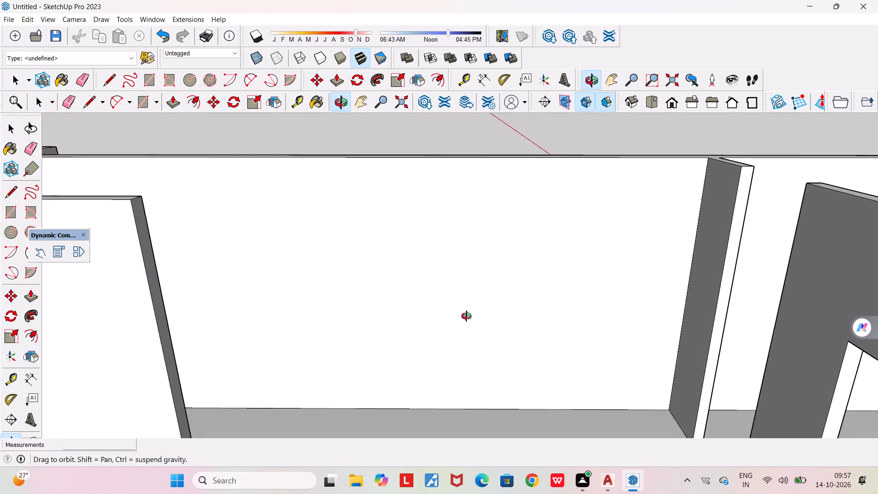
middle_drag(466, 316, 464, 315)
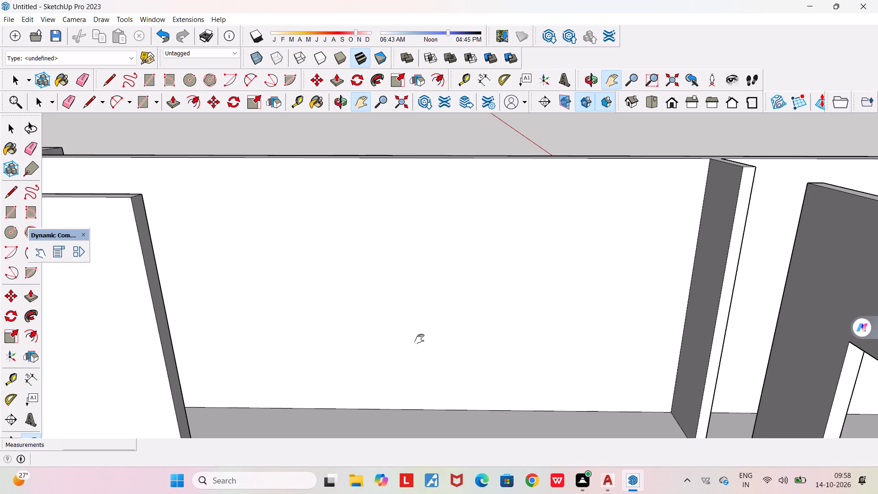
scroll(423, 391, down, 3)
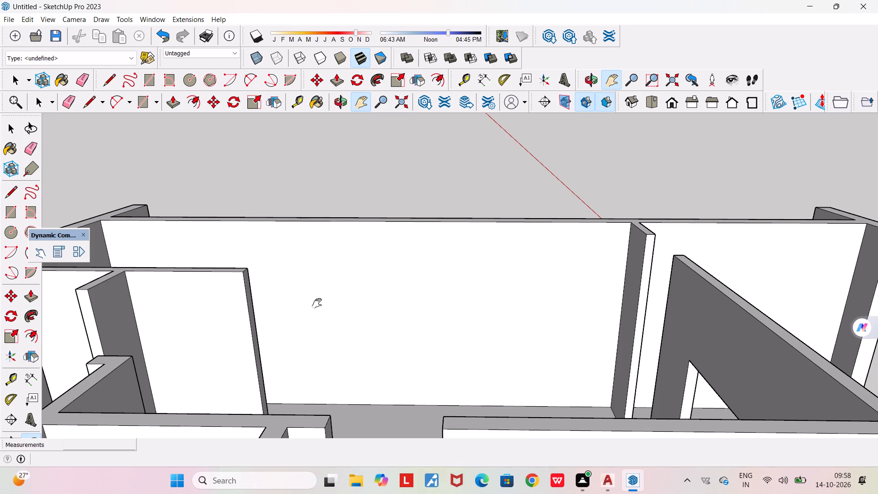
scroll(348, 306, down, 4)
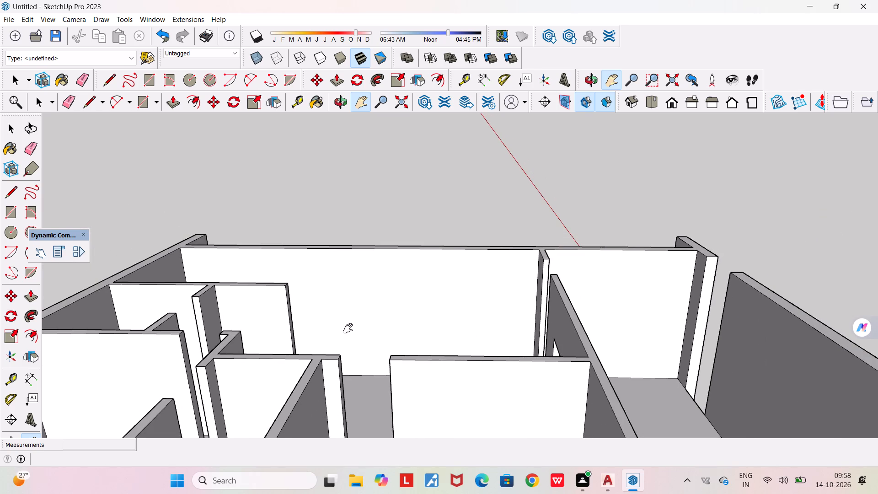
scroll(348, 328, down, 1)
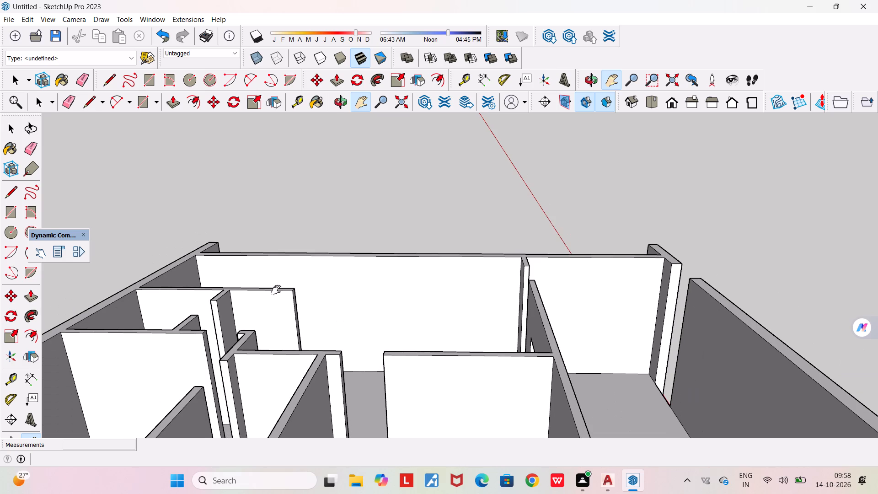
Examine the long side wall, the partition with the cut opening and the small rooms at the far end.
middle_drag(246, 384, 321, 493)
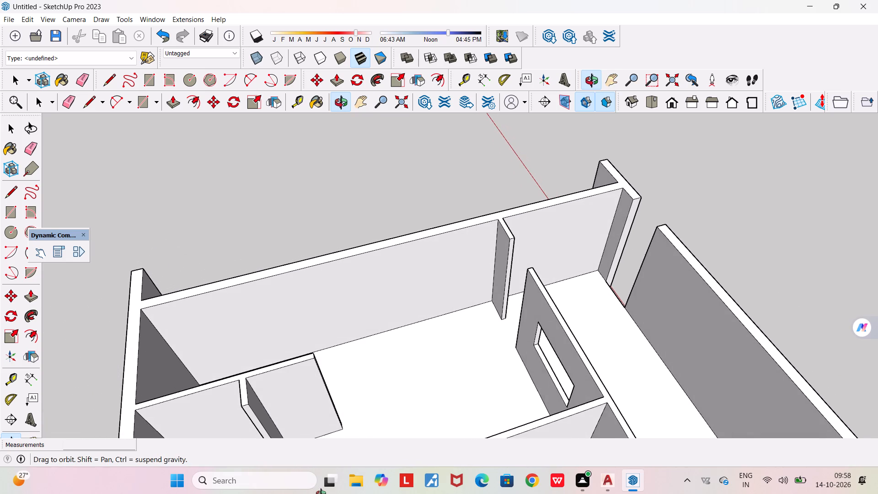
middle_drag(321, 493, 321, 493)
scroll(275, 365, up, 2)
middle_drag(275, 365, 254, 334)
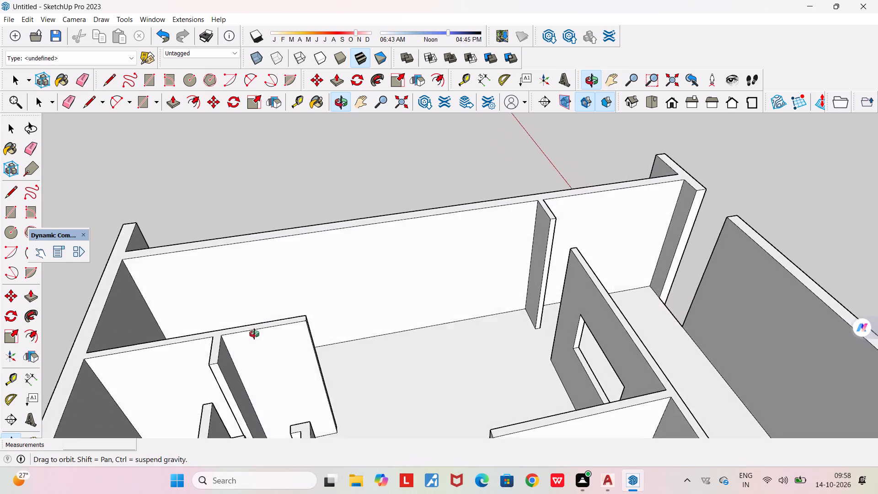
middle_drag(254, 334, 195, 269)
scroll(341, 357, down, 2)
middle_drag(350, 423, 349, 458)
scroll(349, 458, down, 3)
scroll(333, 385, down, 4)
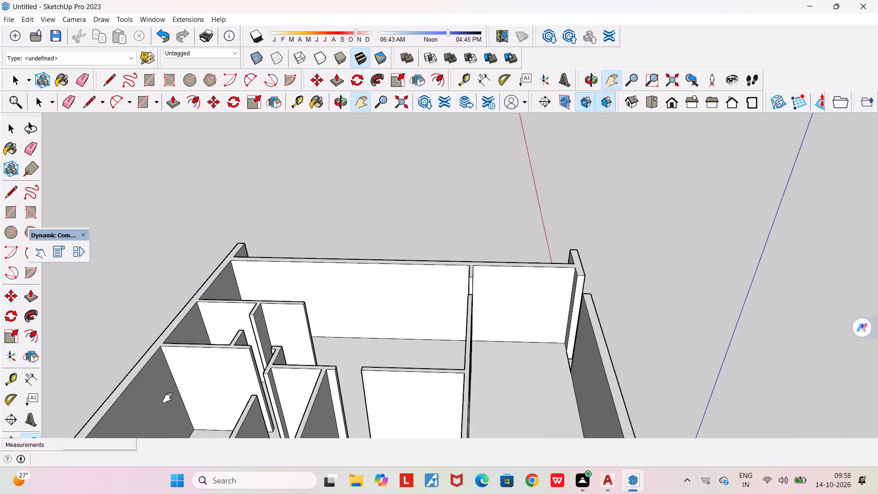
middle_drag(168, 397, 48, 419)
middle_drag(333, 359, 246, 341)
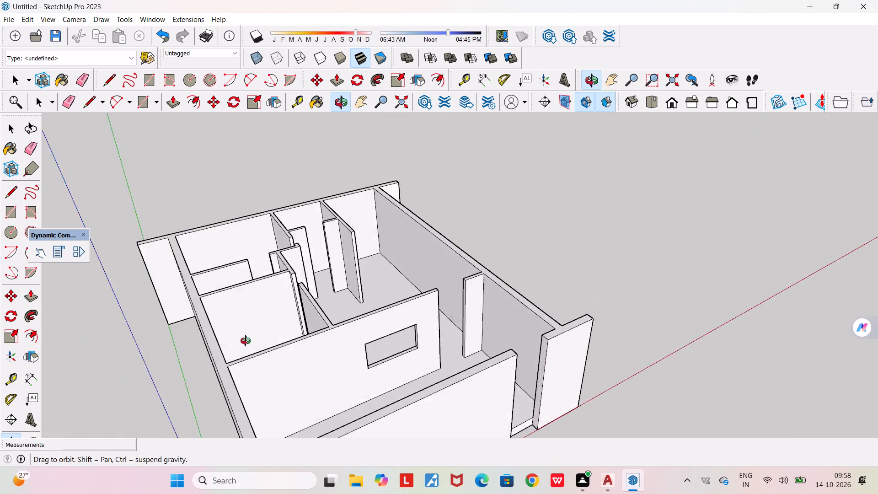
middle_drag(246, 341, 177, 321)
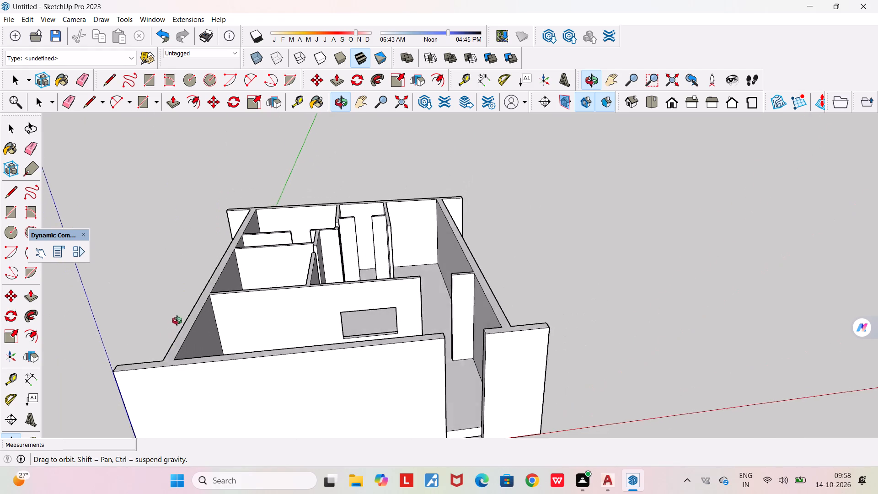
middle_drag(177, 321, 177, 320)
scroll(392, 228, up, 5)
middle_drag(370, 254, 369, 256)
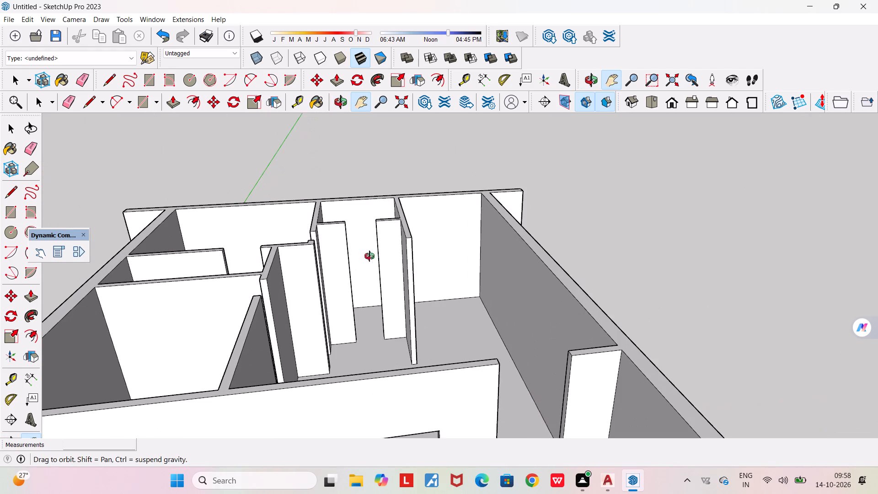
middle_drag(369, 256, 358, 385)
middle_drag(399, 257, 417, 252)
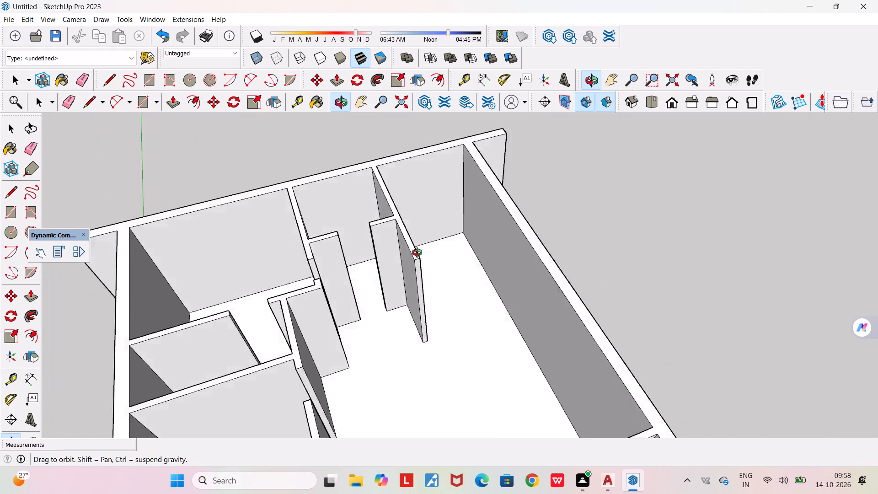
middle_drag(417, 252, 413, 139)
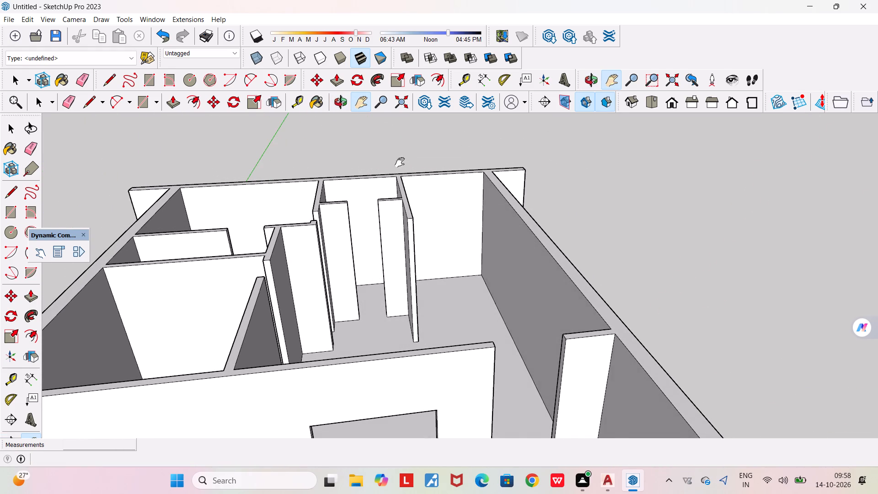
Examine the narrow room between the two partitions at the far end of the house and its end wall.
scroll(357, 221, up, 8)
middle_drag(371, 283, 366, 301)
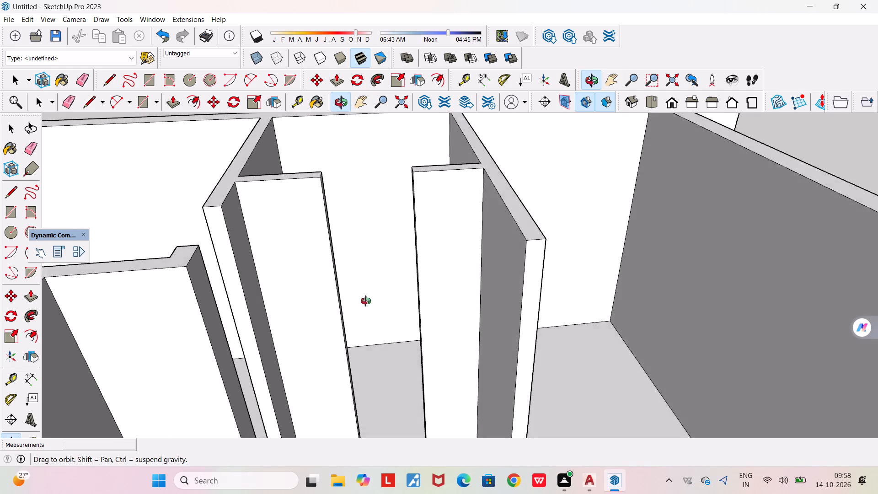
middle_drag(366, 301, 363, 310)
scroll(363, 310, down, 4)
middle_drag(434, 364, 476, 403)
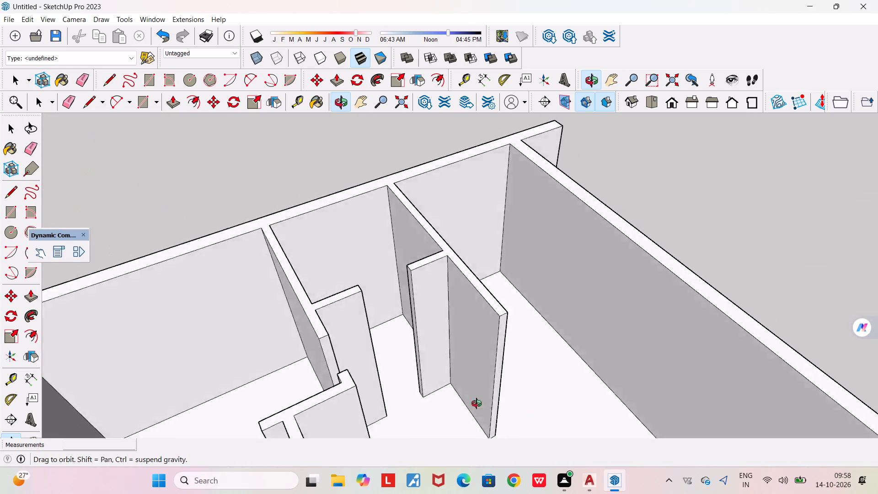
middle_drag(476, 403, 359, 317)
drag(364, 324, 418, 389)
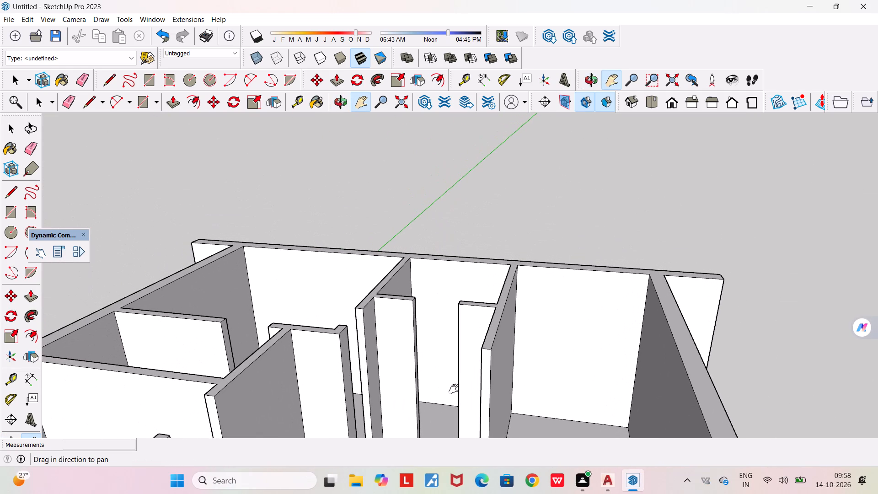
middle_drag(459, 390, 517, 365)
drag(457, 319, 446, 275)
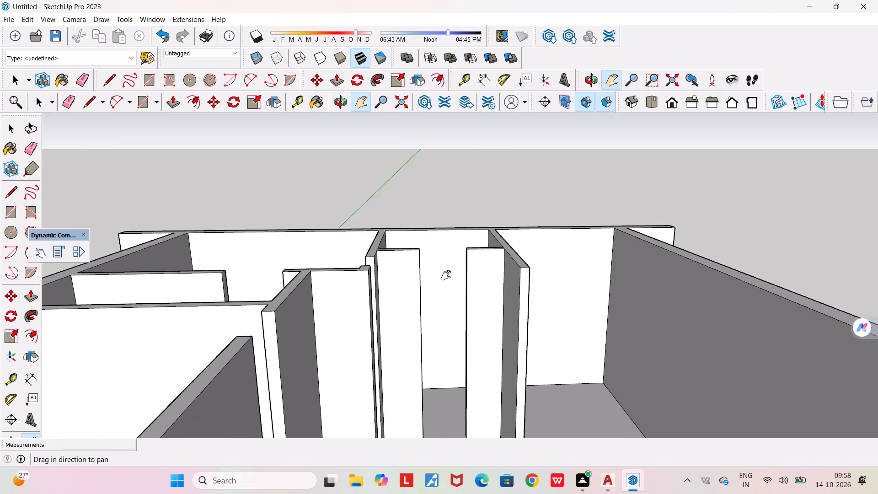
drag(446, 275, 444, 256)
scroll(444, 297, up, 2)
middle_drag(444, 297, 417, 371)
middle_drag(434, 314, 439, 322)
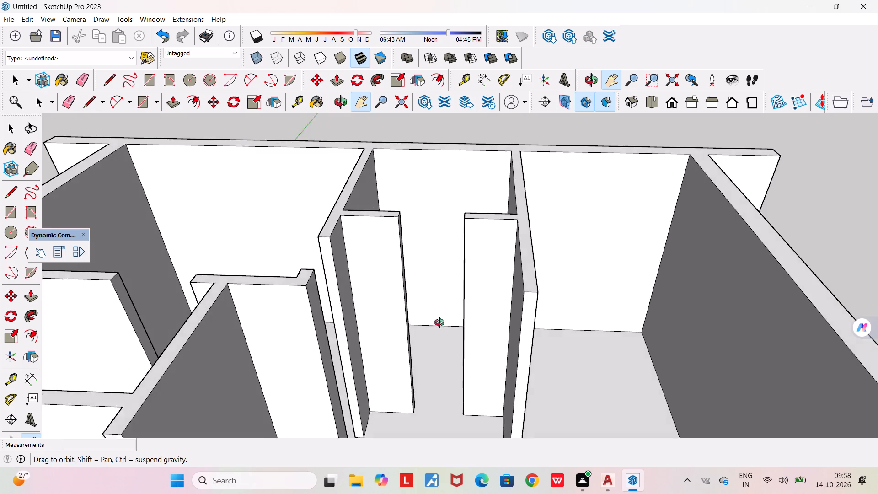
middle_drag(439, 322, 448, 378)
scroll(438, 243, up, 1)
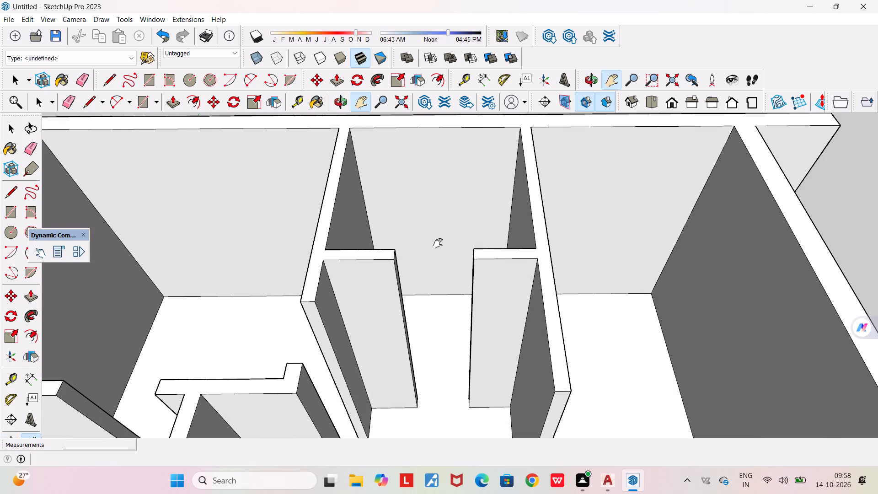
middle_drag(438, 243, 437, 216)
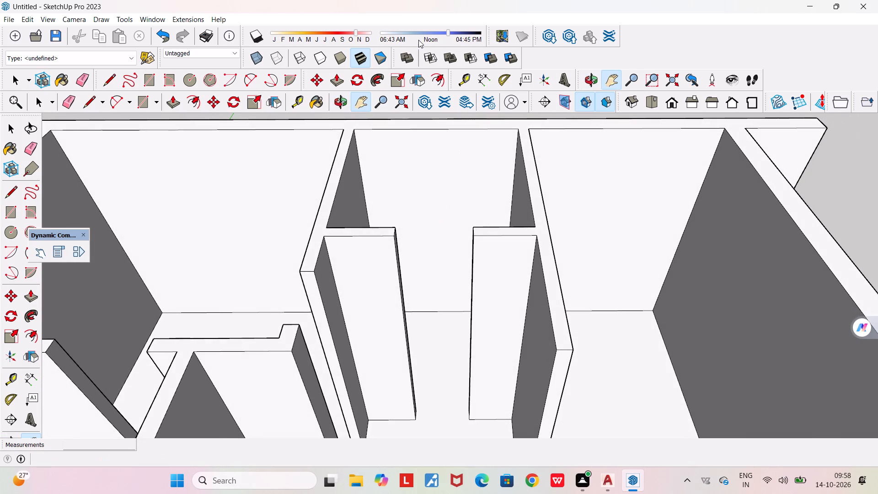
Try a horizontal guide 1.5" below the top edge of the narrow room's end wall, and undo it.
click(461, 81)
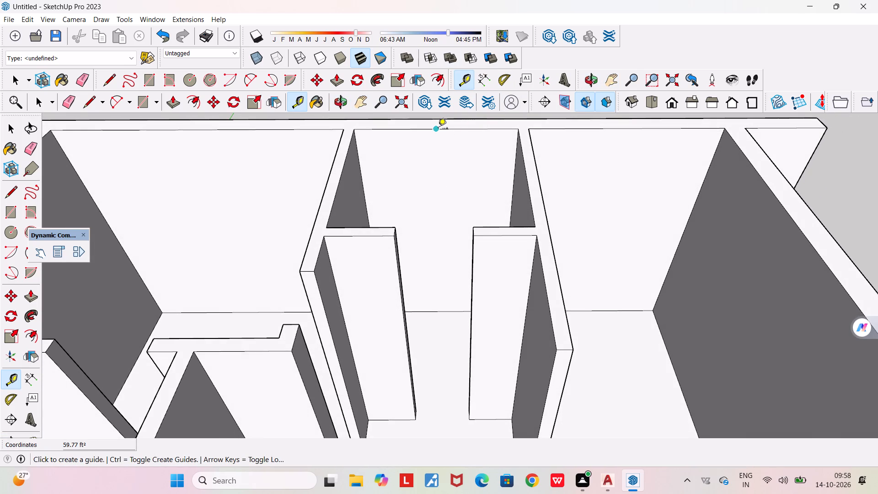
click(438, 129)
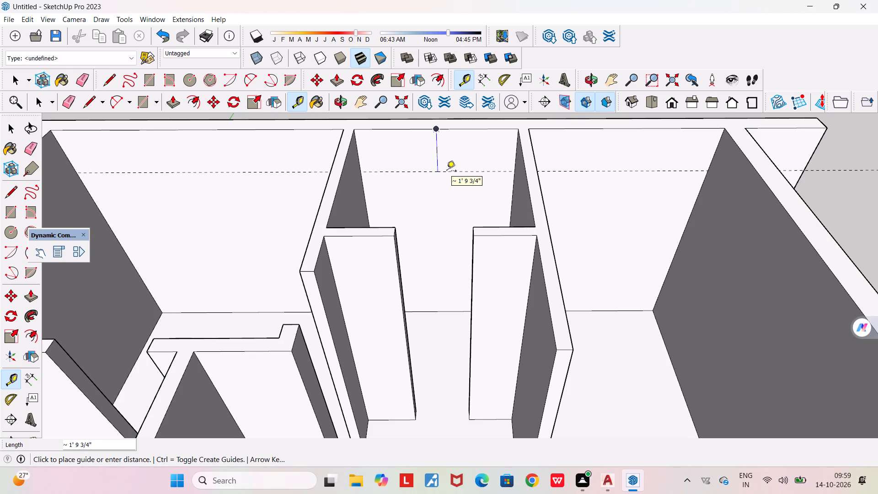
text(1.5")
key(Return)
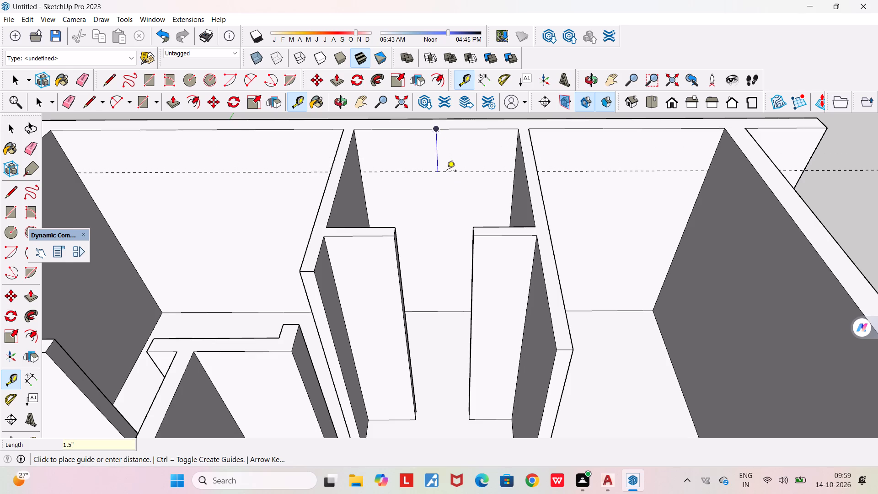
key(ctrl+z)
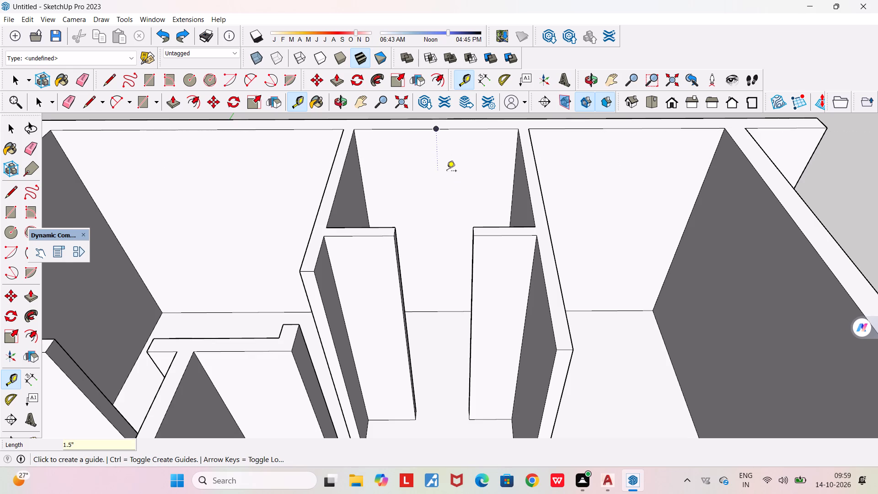
Place a horizontal guide 1.5' below the top edge of the narrow room's end wall and another 2' below that guide.
click(440, 130)
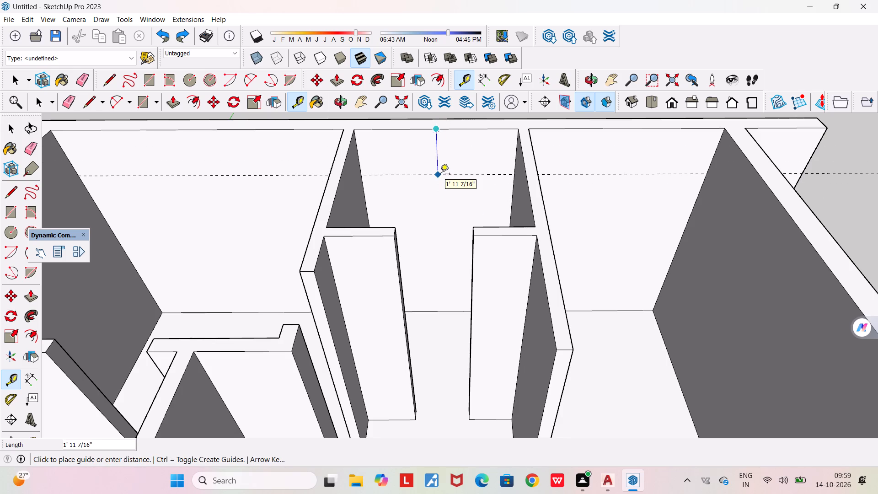
text(1.5')
key(Return)
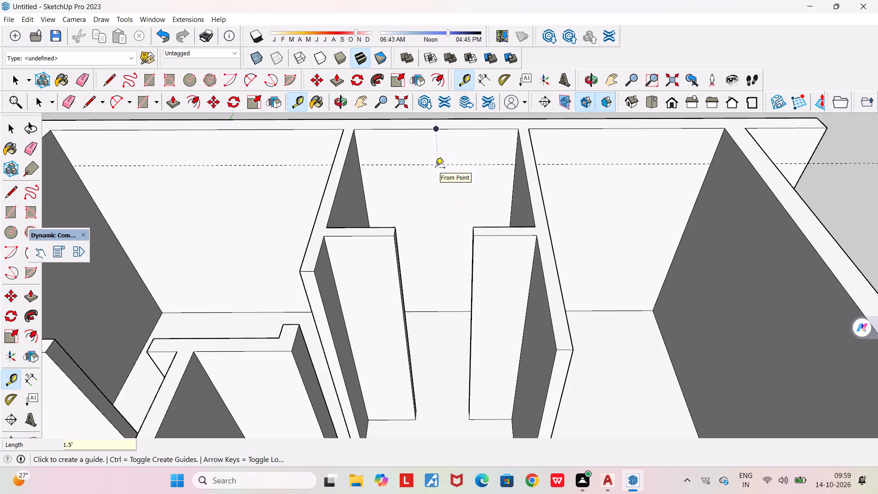
click(439, 166)
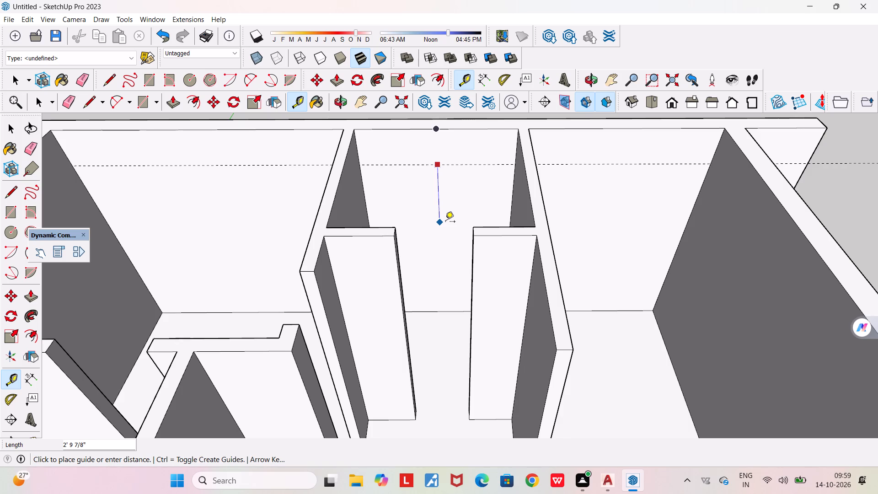
text(2')
key(Return)
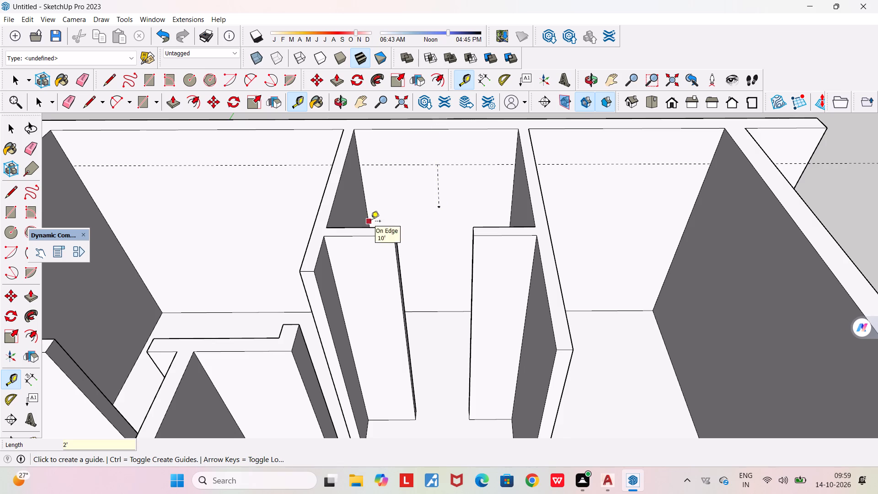
click(442, 312)
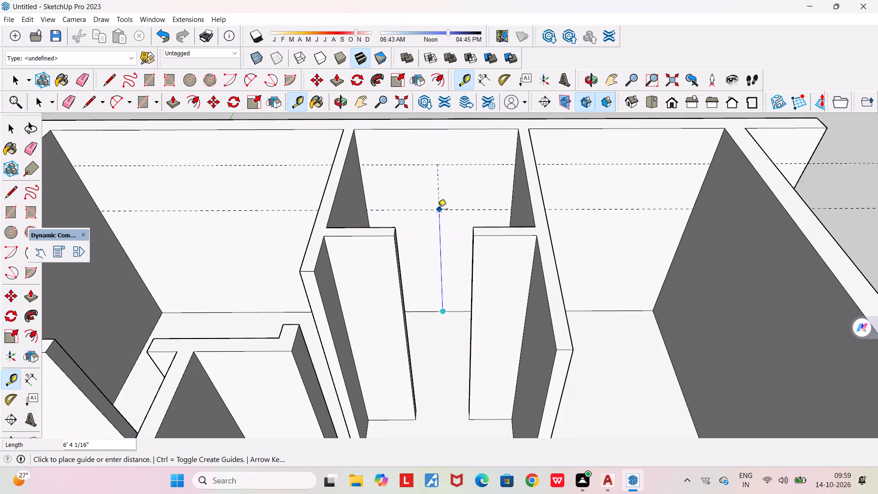
click(438, 208)
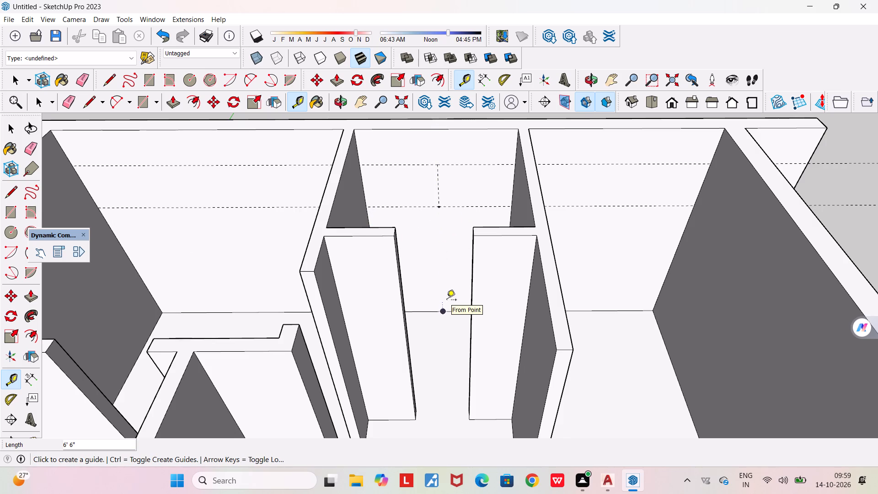
key(Escape)
key(space)
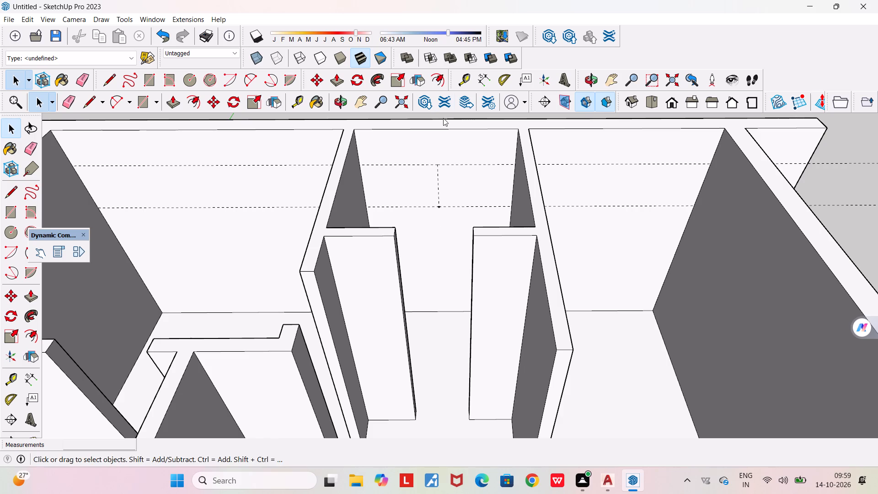
Place vertical guides on the narrow room's end wall, each 1' in from the adjoining side partition.
click(465, 82)
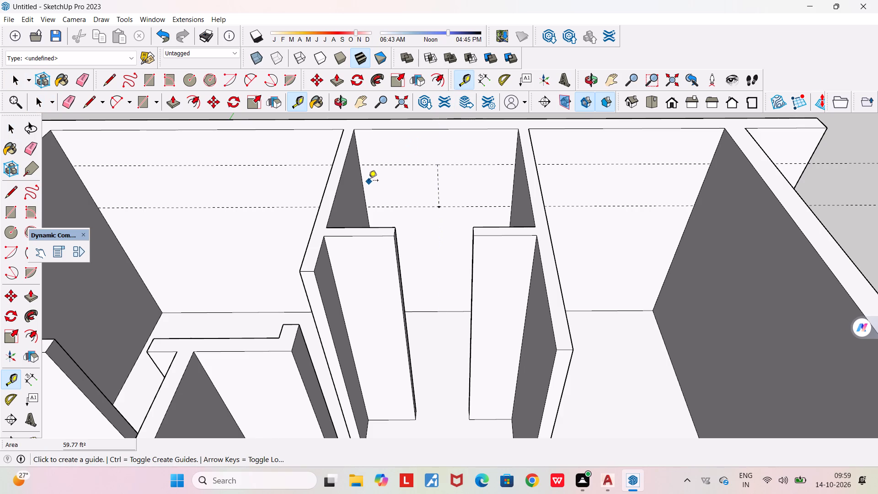
click(364, 186)
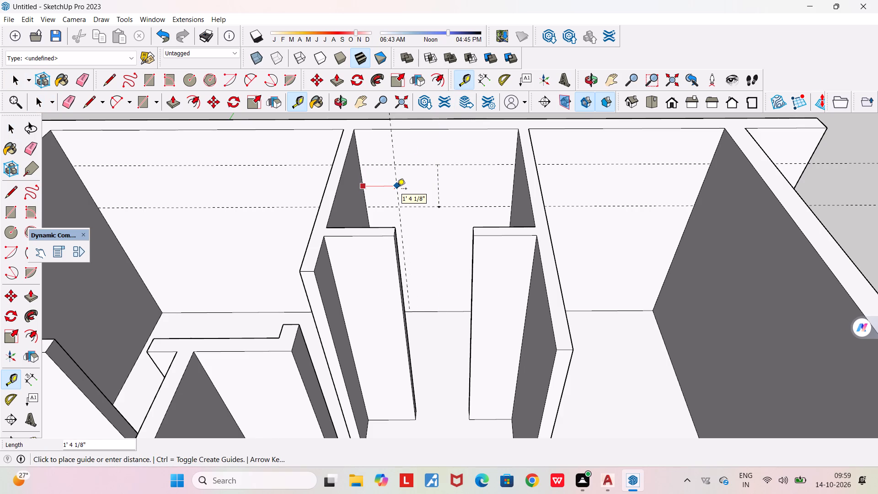
text(1')
key(Return)
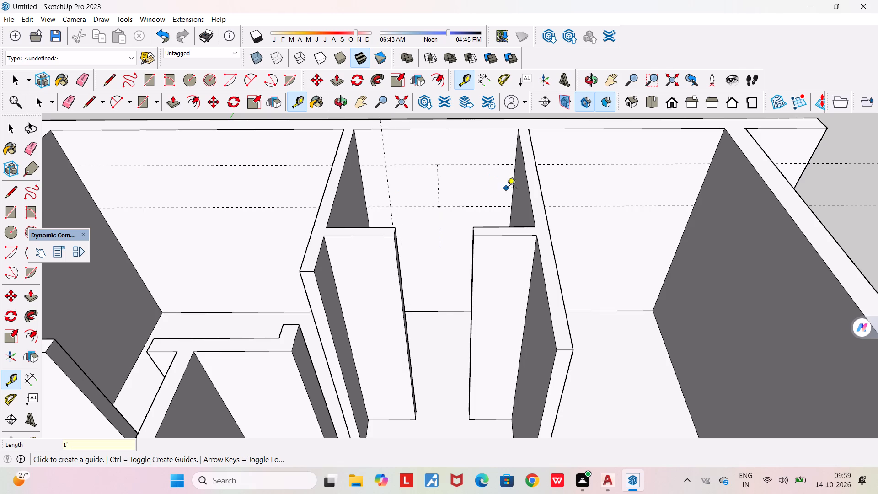
click(514, 182)
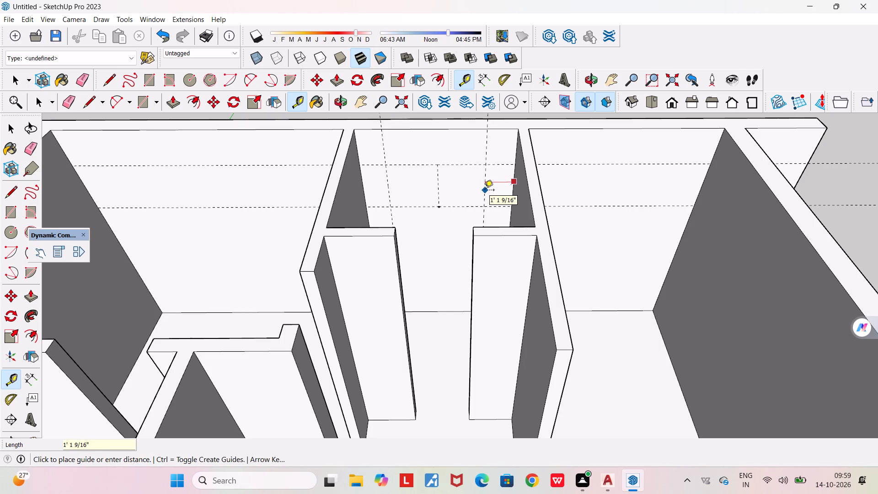
text(1')
key(Return)
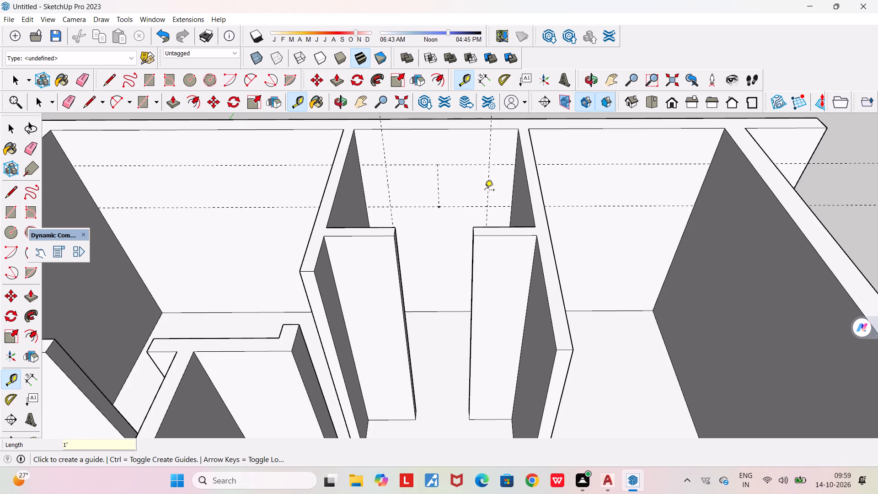
key(Escape)
key(Escape)
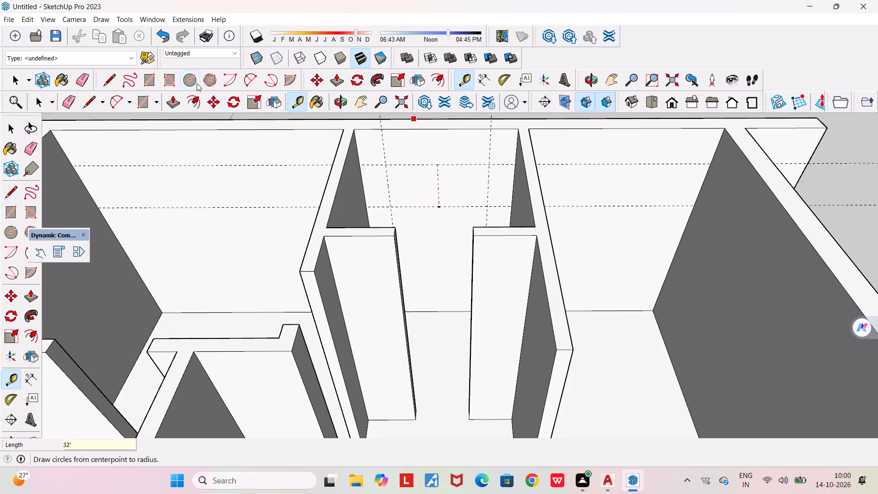
Draw a rectangle of about 3' 11 3/4" by 2' between the guide intersections on the narrow room's end wall.
click(151, 107)
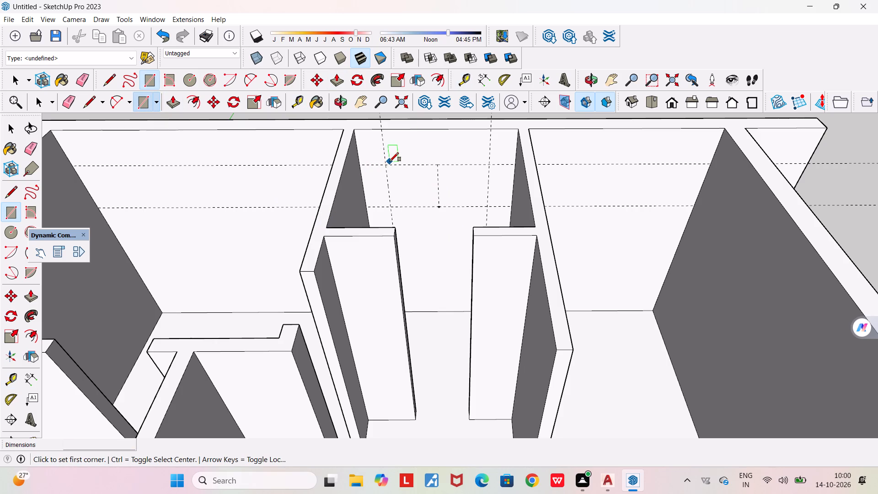
click(385, 166)
click(487, 208)
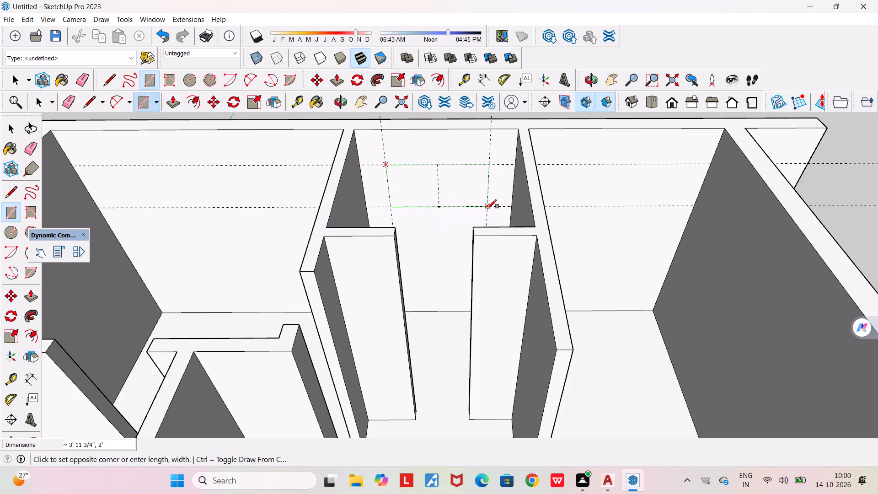
key(Escape)
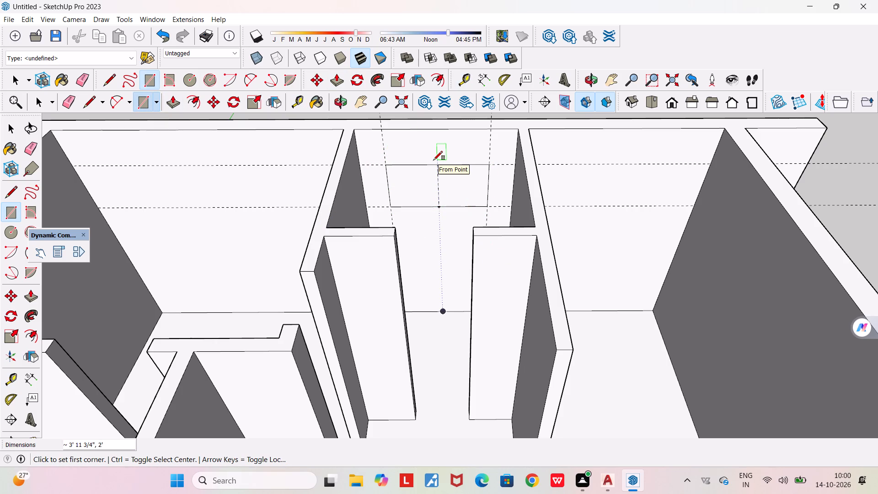
Erase the two horizontal and two vertical guide lines running along the rectangle's edges, keeping the rectangle.
click(85, 87)
drag(385, 145, 375, 179)
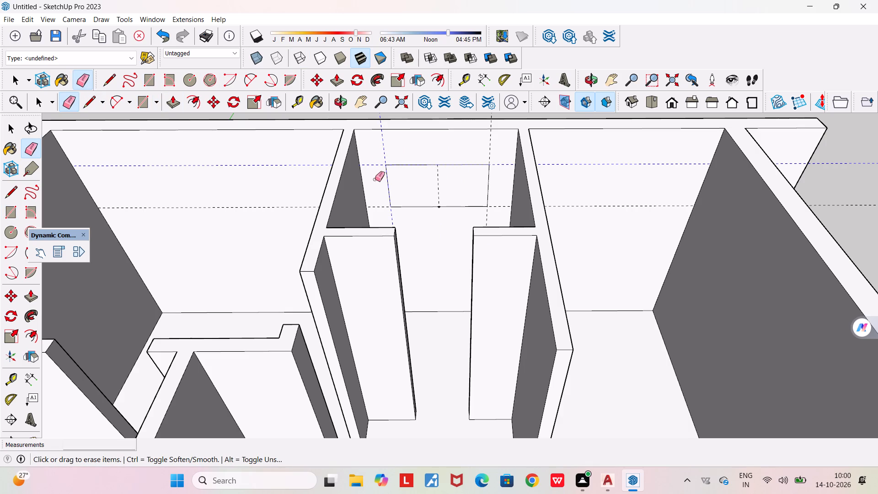
drag(375, 179, 491, 216)
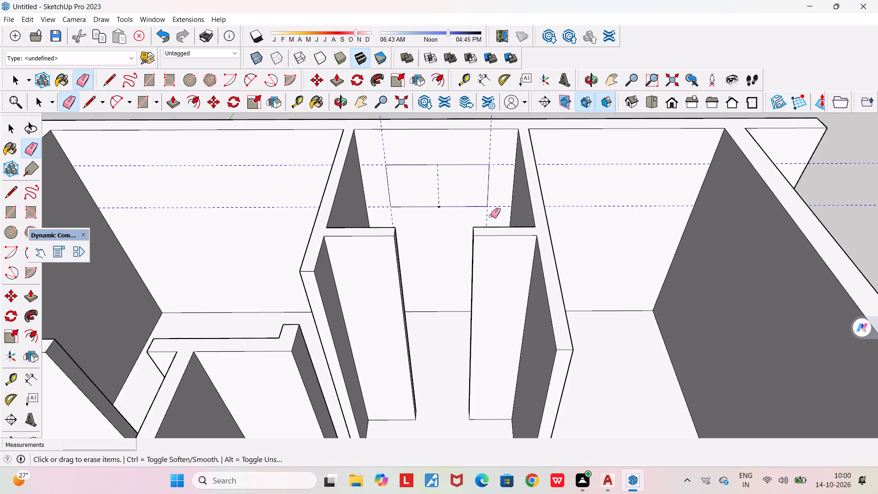
drag(491, 216, 498, 151)
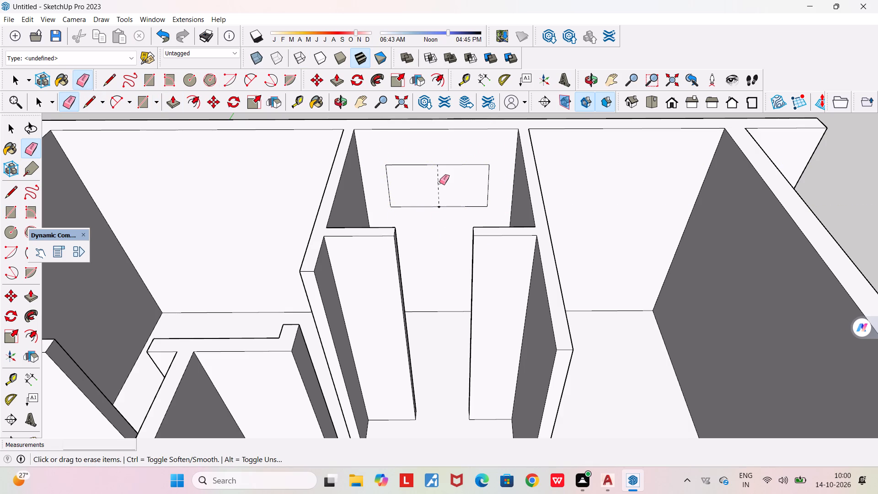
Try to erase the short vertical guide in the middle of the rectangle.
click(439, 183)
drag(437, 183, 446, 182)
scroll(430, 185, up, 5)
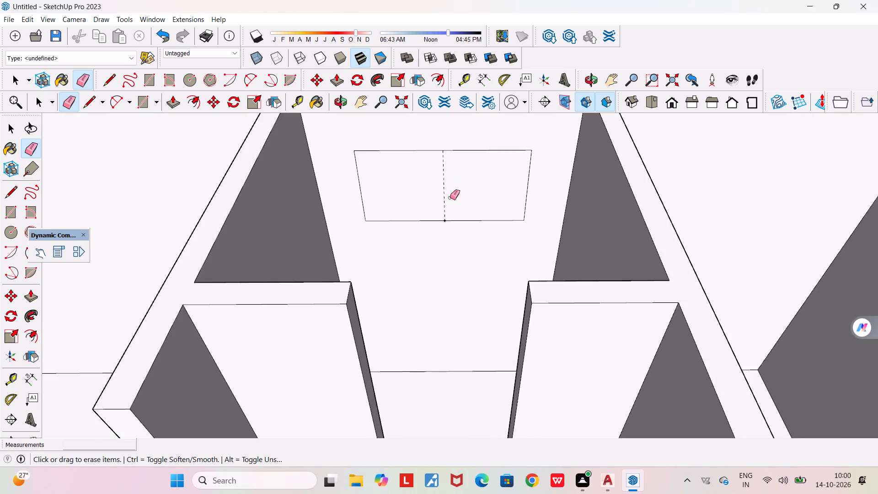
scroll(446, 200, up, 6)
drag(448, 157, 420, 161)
Push the rectangle 9" through the narrow room's end wall with Push/Pull to cut the window opening.
scroll(444, 153, down, 7)
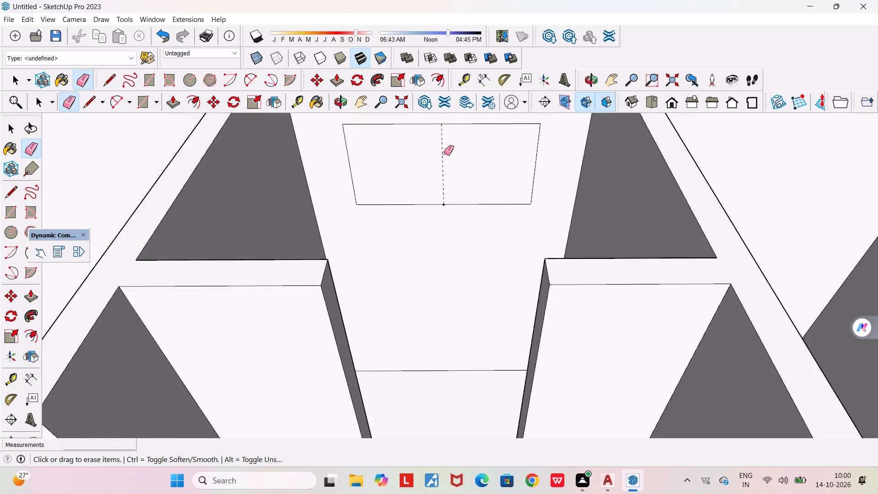
scroll(444, 153, down, 6)
scroll(462, 200, down, 3)
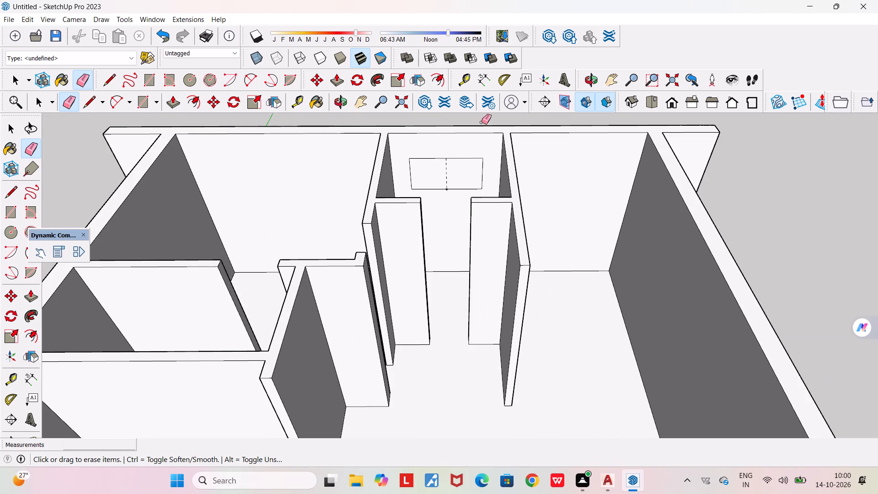
key(space)
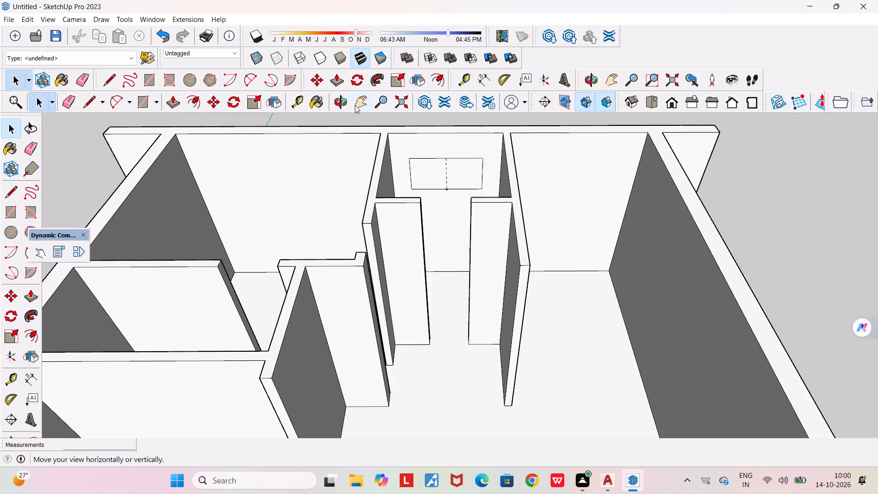
click(337, 75)
click(461, 169)
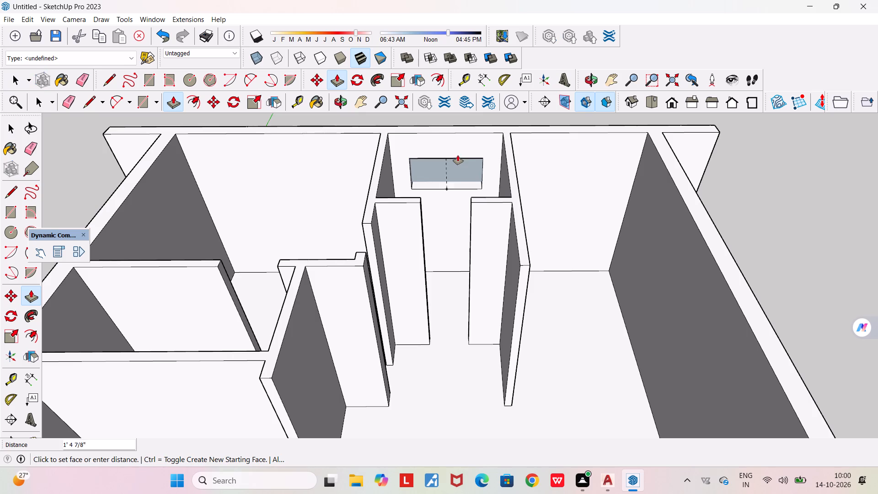
scroll(458, 155, down, 6)
middle_drag(458, 155, 865, 138)
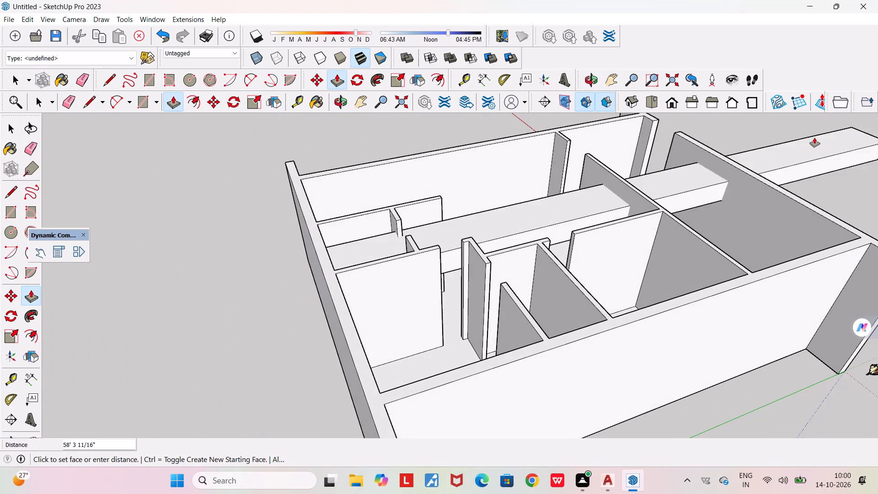
middle_drag(283, 235, 428, 214)
click(323, 285)
scroll(363, 337, down, 2)
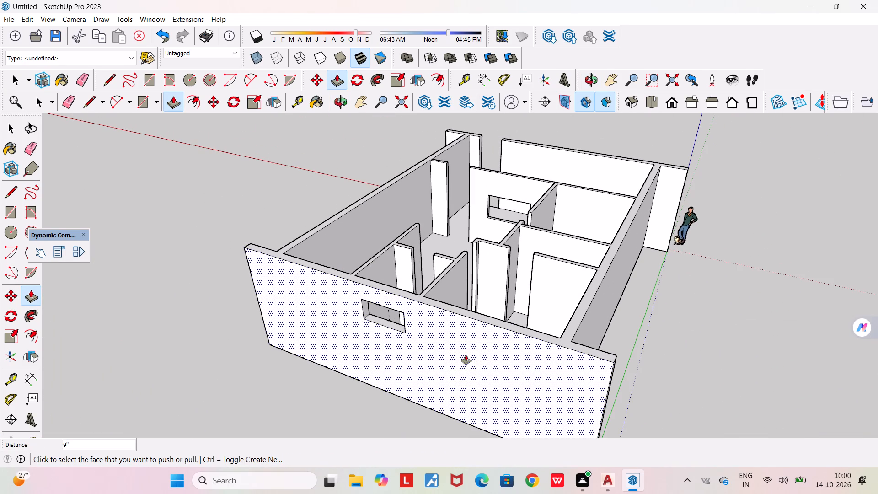
key(Escape)
Delete the short vertical guide left in the middle of the narrow room's end-wall opening.
middle_drag(480, 387, 59, 349)
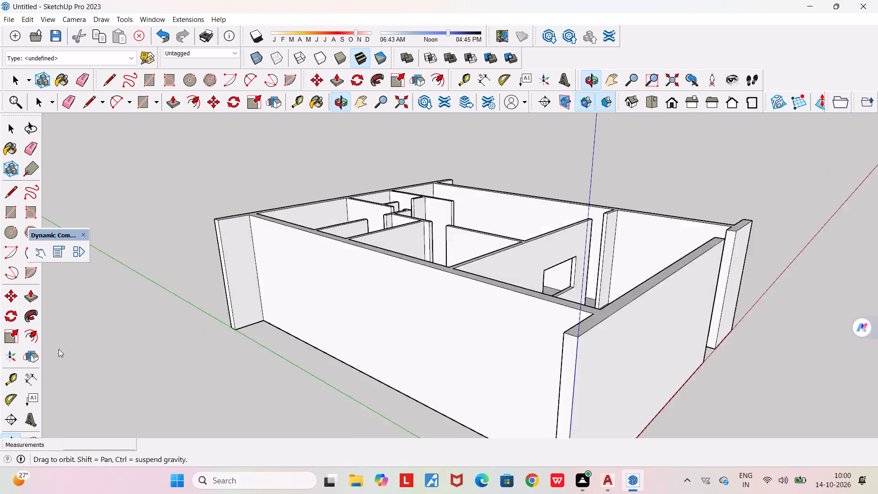
middle_drag(59, 349, 44, 352)
scroll(25, 355, down, 4)
middle_drag(301, 396, 168, 400)
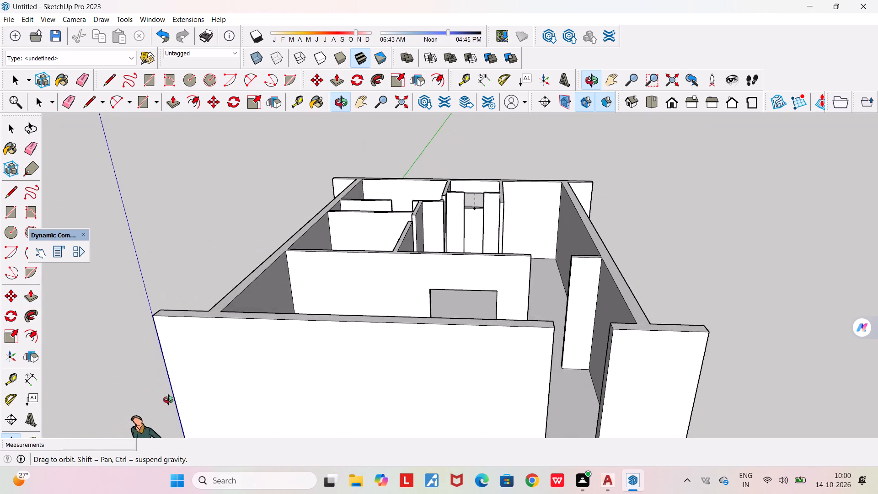
middle_drag(168, 400, 171, 402)
scroll(492, 197, up, 4)
scroll(446, 204, up, 7)
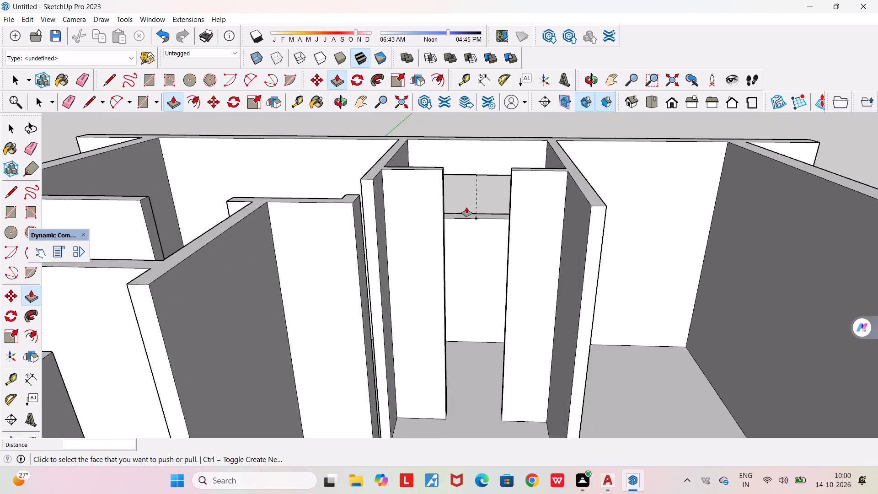
scroll(466, 207, up, 7)
key(Escape)
key(Escape)
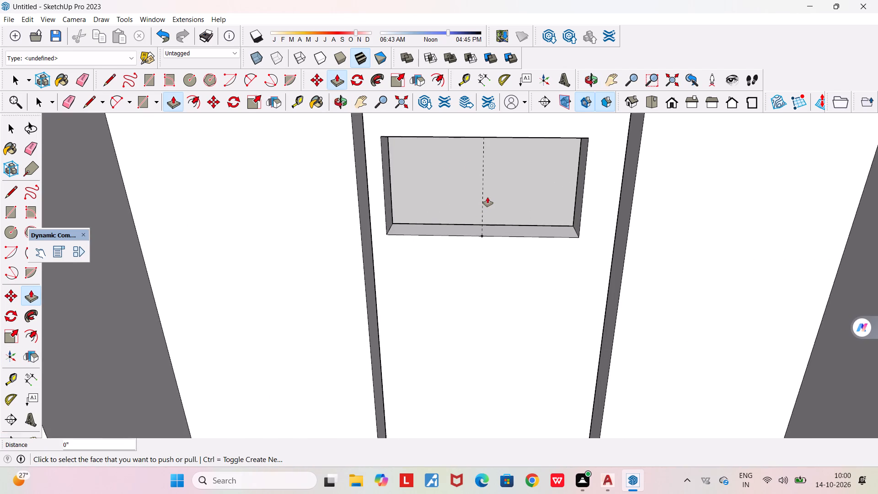
key(space)
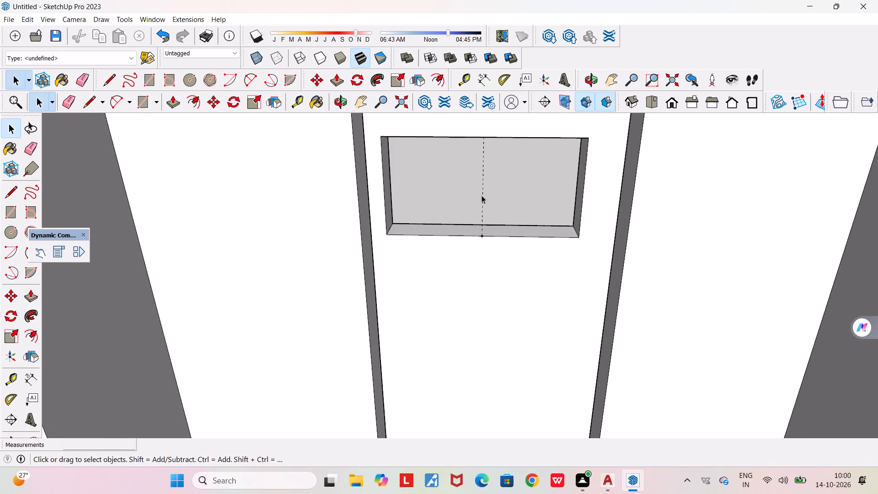
double_click(482, 195)
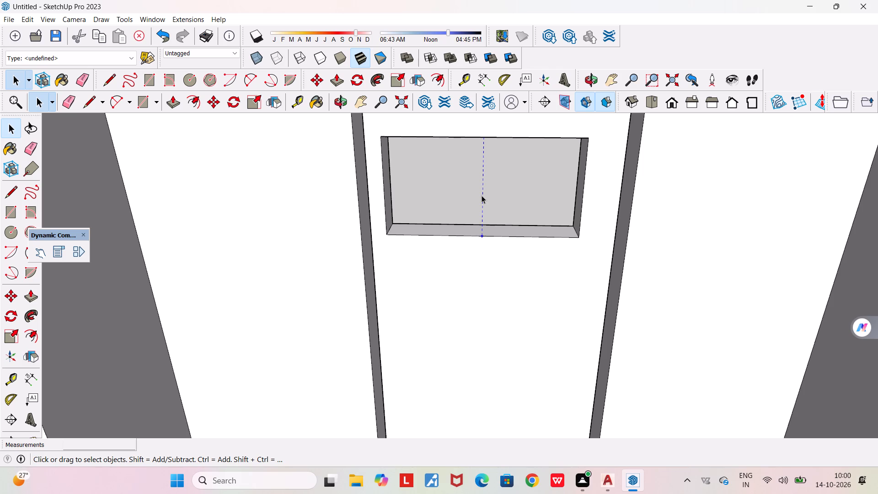
click(482, 195)
key(Delete)
Examine the cut opening and room layout from above, then the end wall of the corner room adjoining the narrow room.
scroll(482, 195, down, 3)
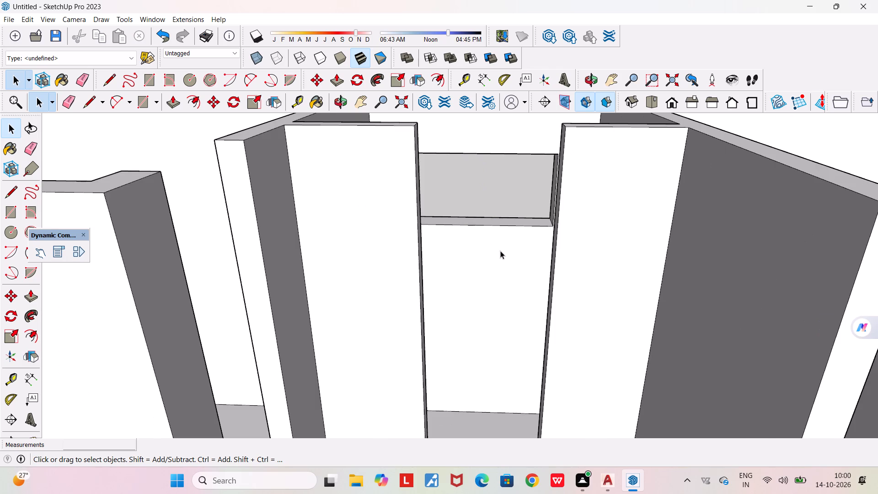
scroll(500, 250, up, 3)
scroll(491, 214, down, 2)
middle_drag(479, 289, 474, 206)
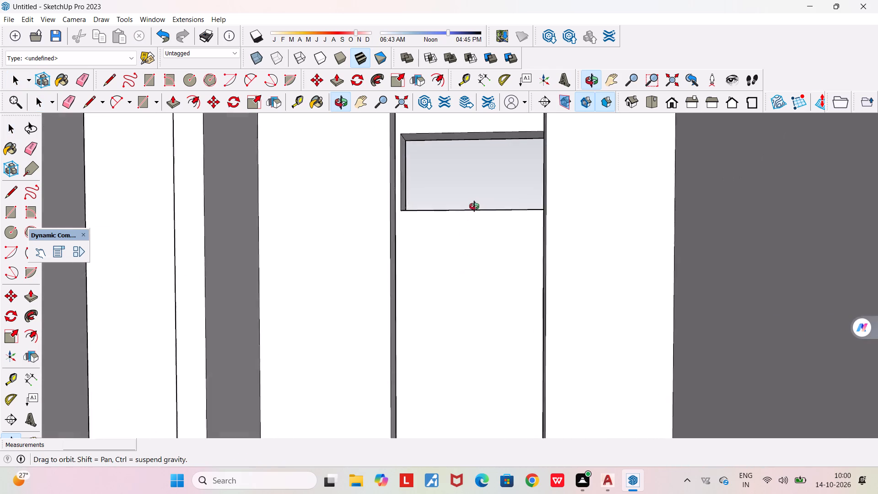
middle_drag(474, 206, 476, 194)
scroll(476, 194, down, 12)
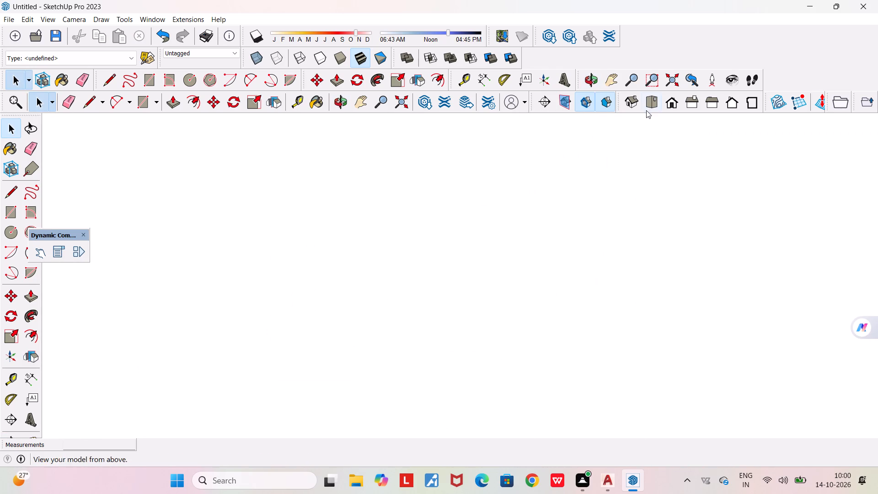
click(652, 113)
click(652, 102)
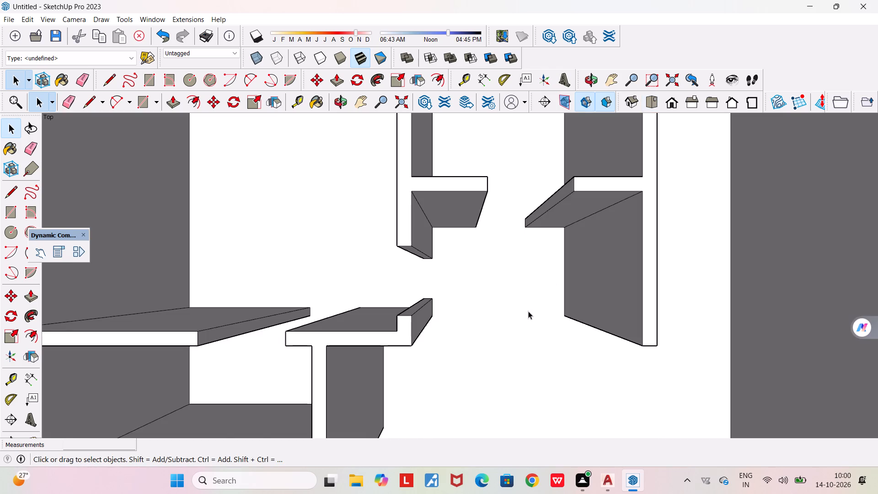
scroll(528, 311, down, 10)
click(507, 155)
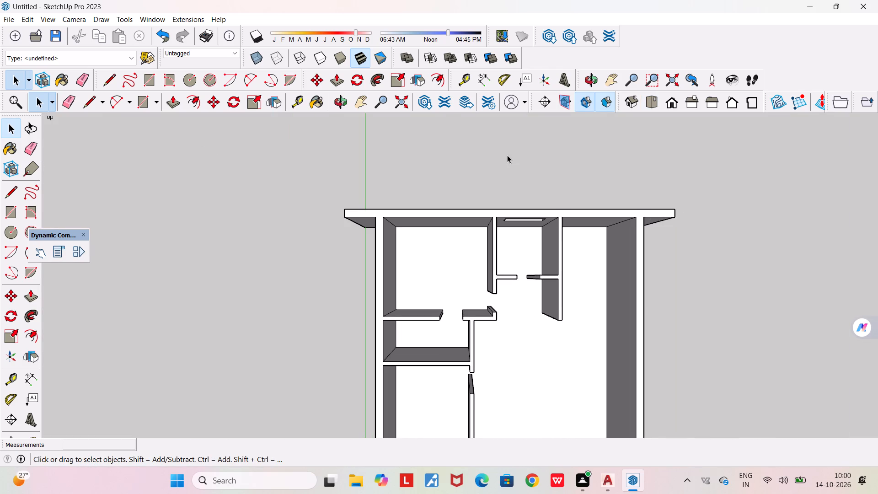
scroll(507, 155, down, 4)
scroll(494, 302, up, 4)
middle_drag(488, 298, 484, 199)
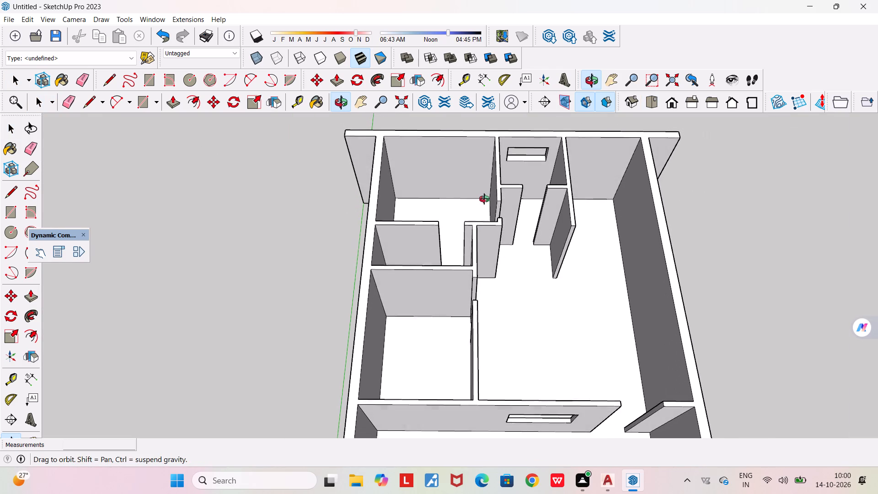
middle_drag(484, 199, 484, 198)
scroll(484, 198, down, 2)
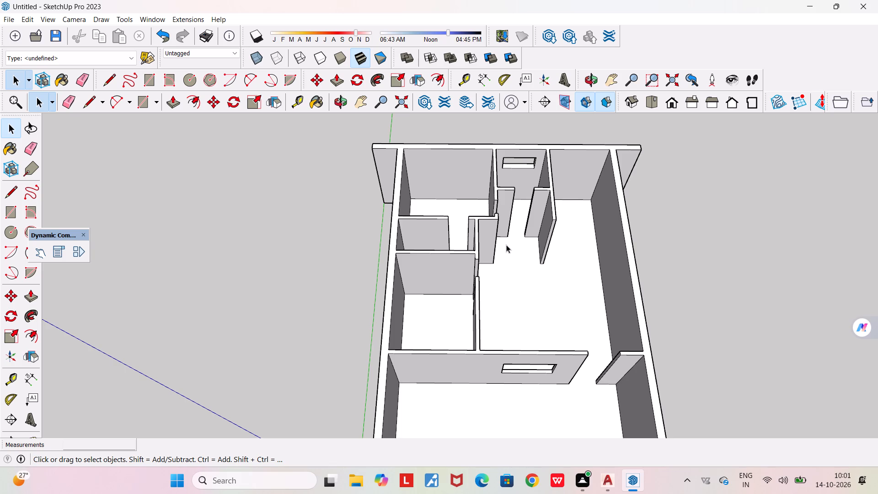
scroll(438, 188, up, 4)
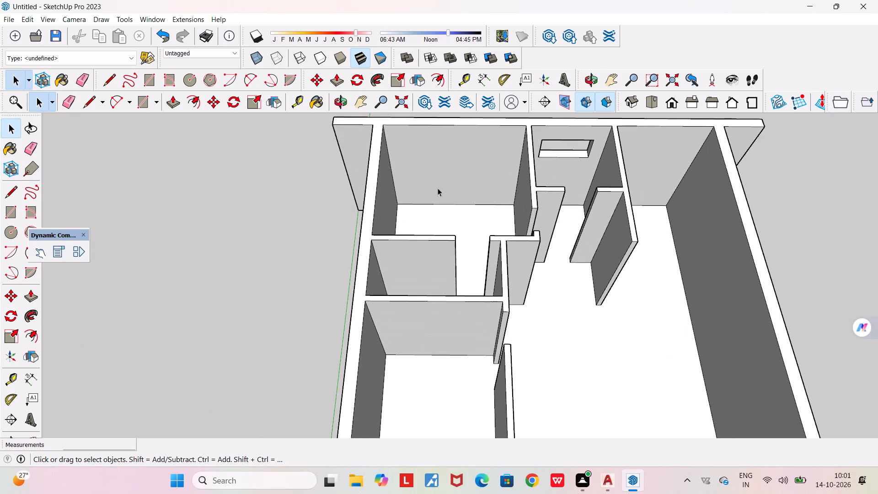
middle_click(459, 185)
scroll(459, 185, down, 3)
scroll(453, 178, up, 4)
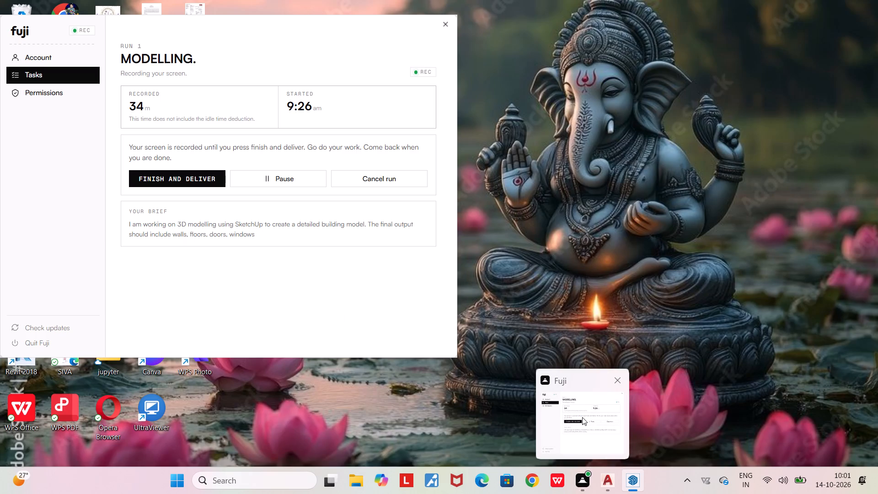
scroll(442, 196, down, 1)
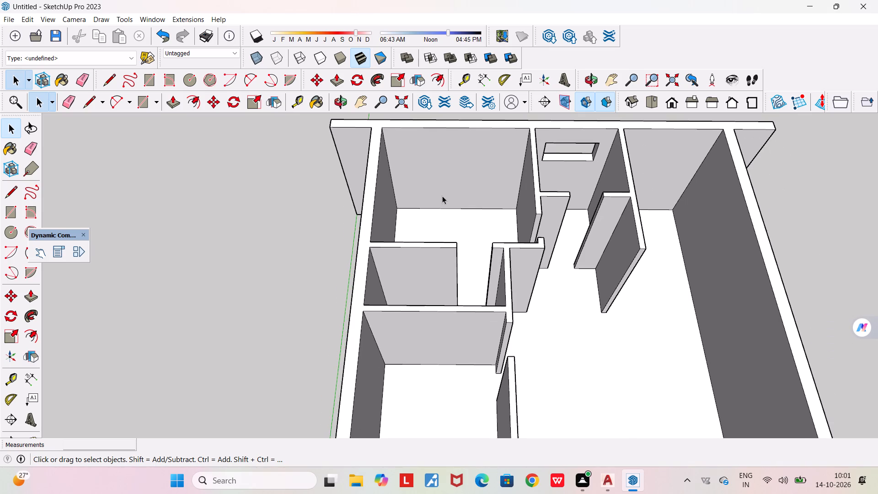
scroll(443, 109, up, 2)
click(615, 83)
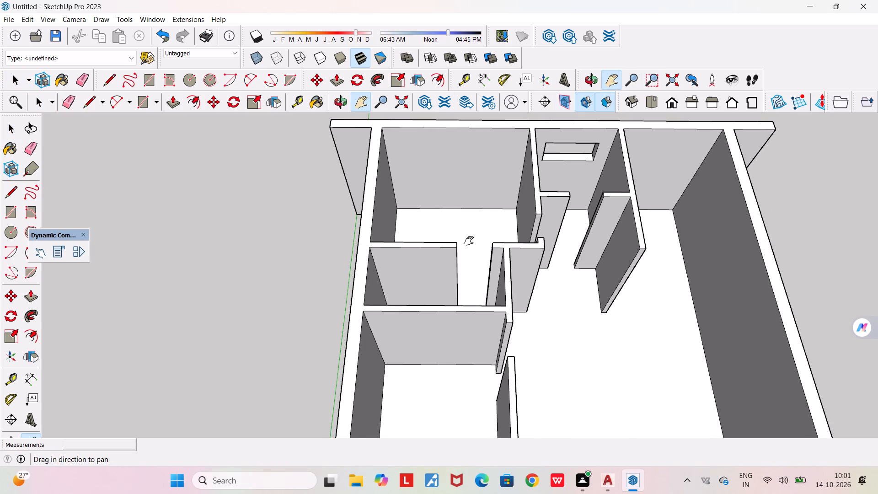
drag(469, 241, 479, 318)
scroll(474, 263, up, 3)
middle_drag(474, 263, 475, 225)
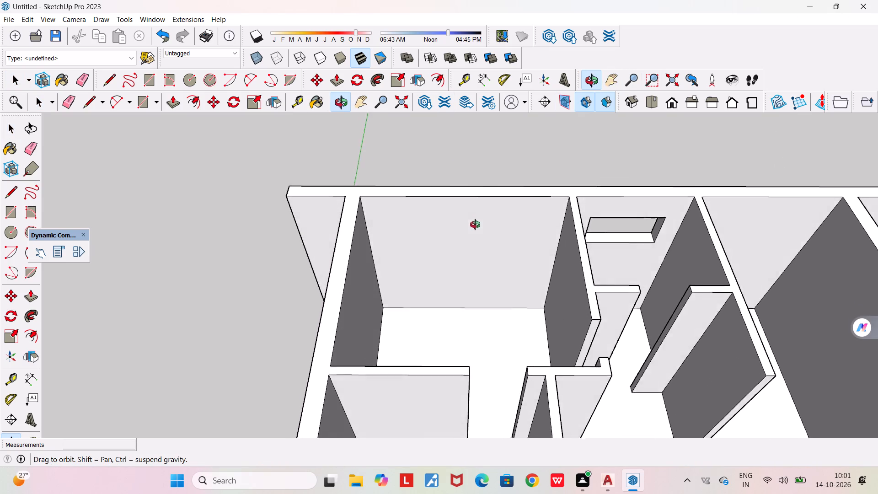
middle_drag(475, 225, 474, 203)
scroll(475, 206, up, 3)
middle_drag(475, 206, 479, 160)
scroll(471, 215, up, 1)
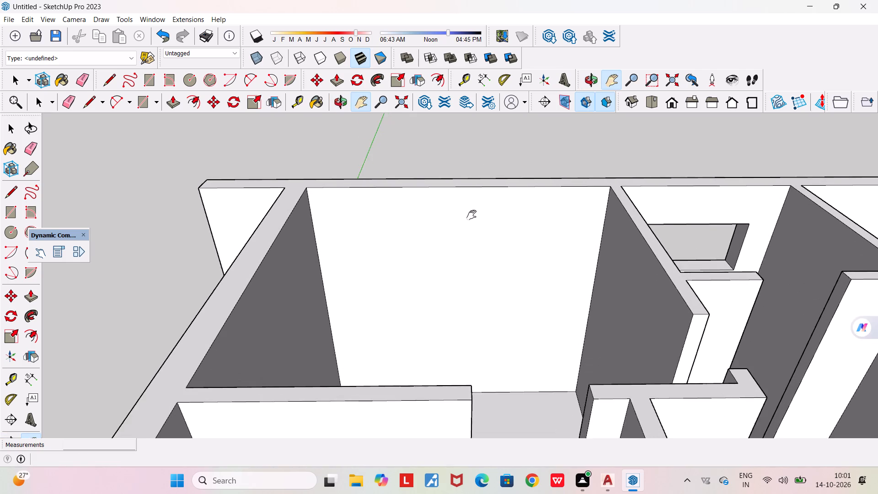
scroll(471, 215, up, 1)
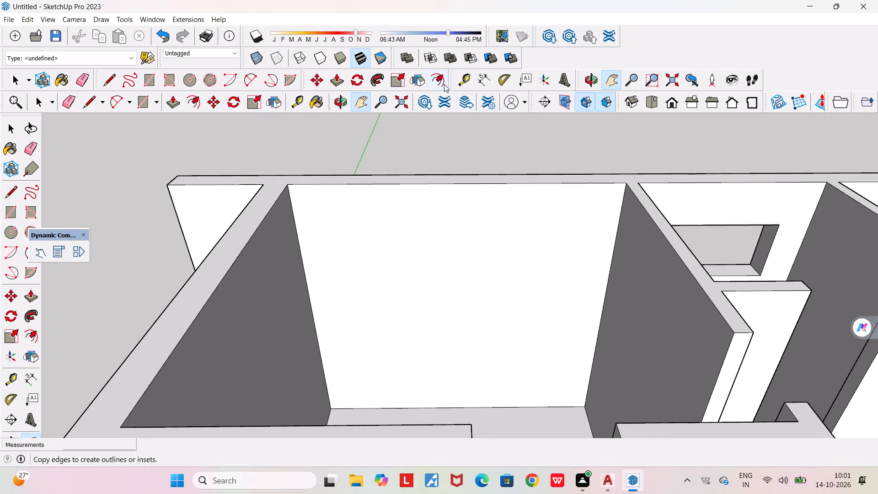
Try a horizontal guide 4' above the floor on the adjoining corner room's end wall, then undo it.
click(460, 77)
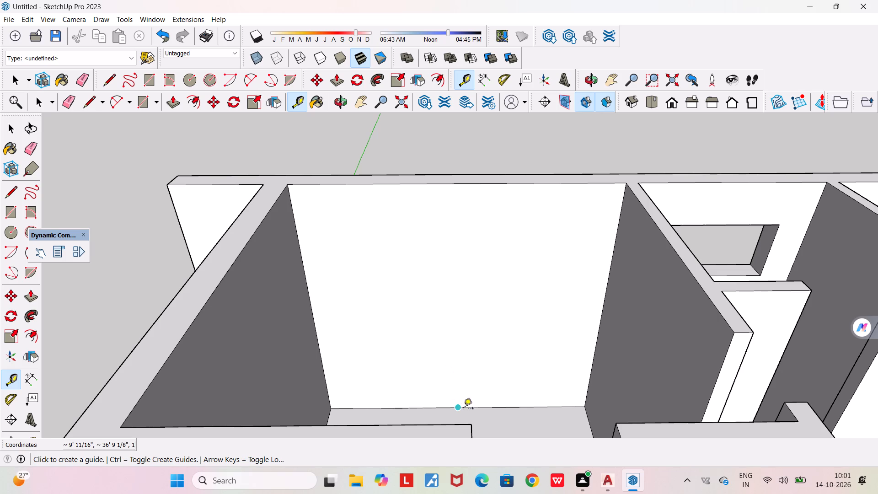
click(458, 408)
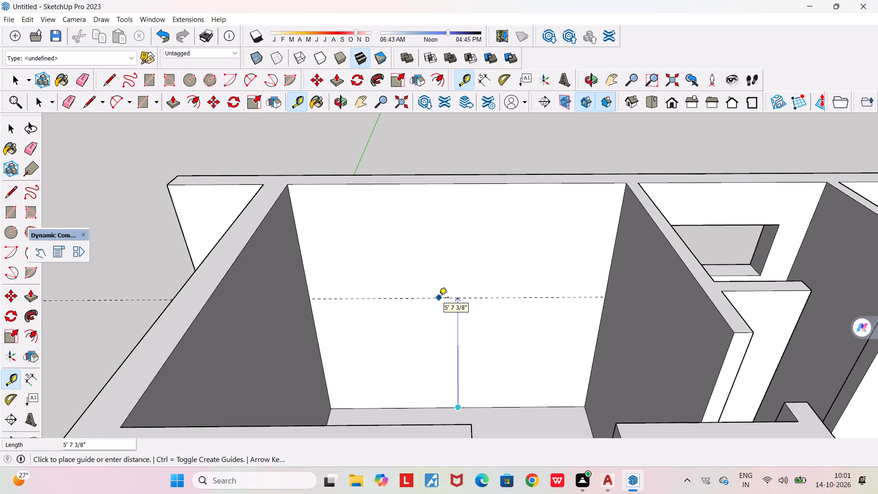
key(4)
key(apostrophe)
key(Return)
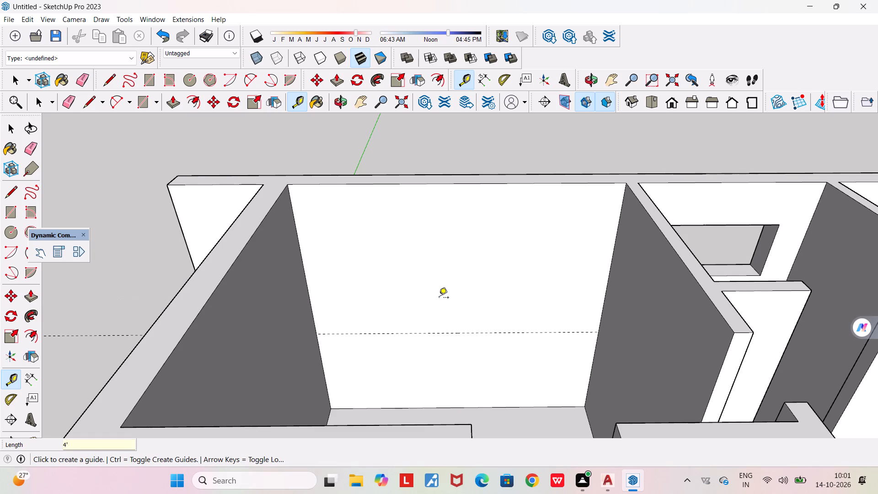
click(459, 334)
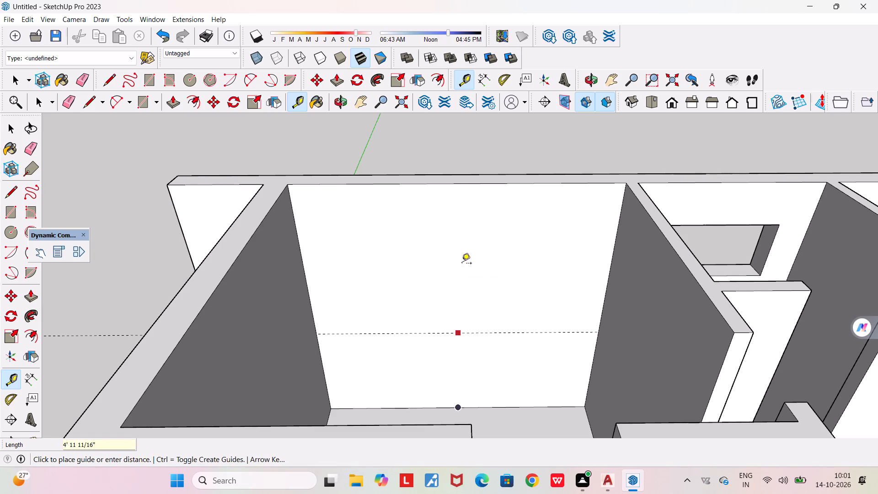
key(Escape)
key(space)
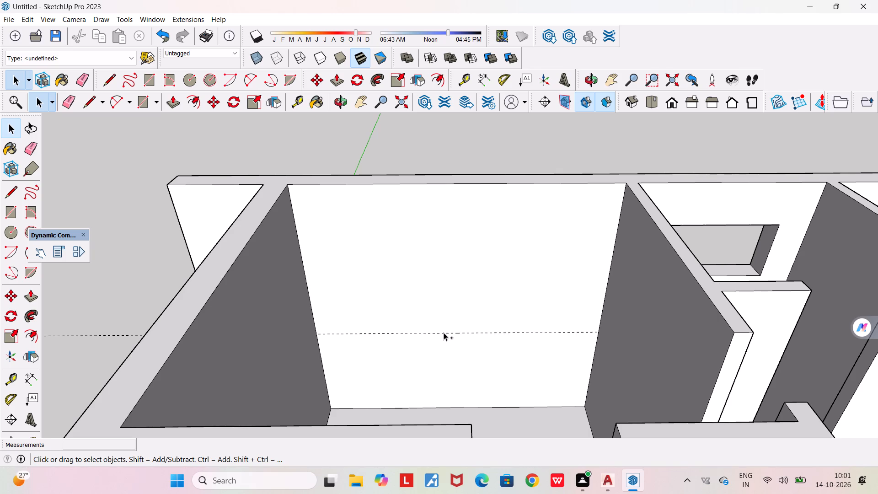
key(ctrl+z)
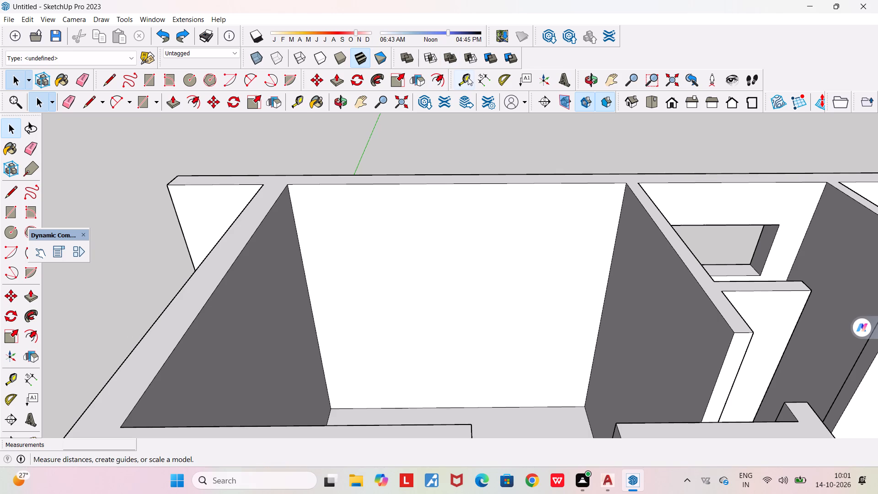
Place a horizontal guide 5' above the floor edge on the adjoining corner room's end wall.
click(468, 77)
click(457, 407)
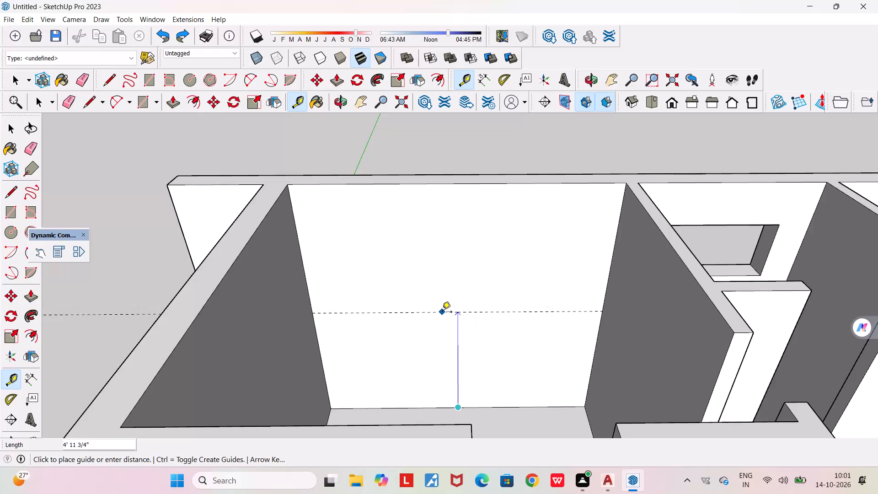
text(5')
key(Return)
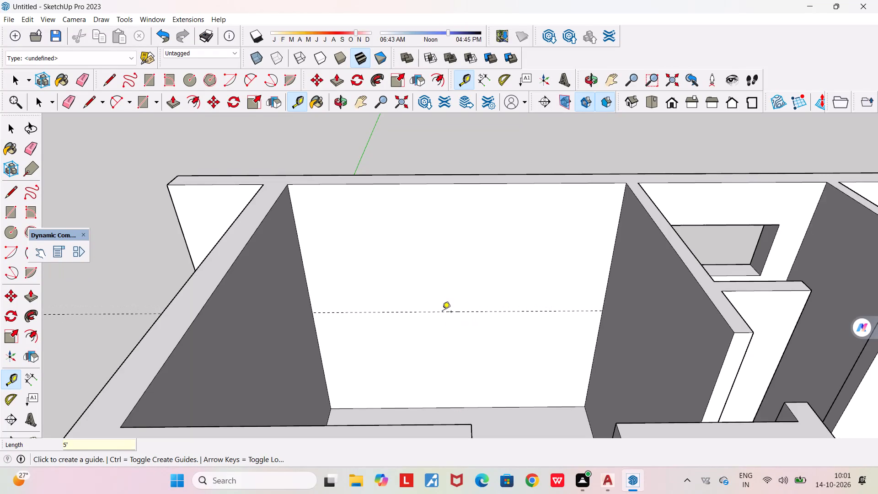
Place a horizontal guide 3' above the existing 5' guide on the corner room's end wall.
click(429, 309)
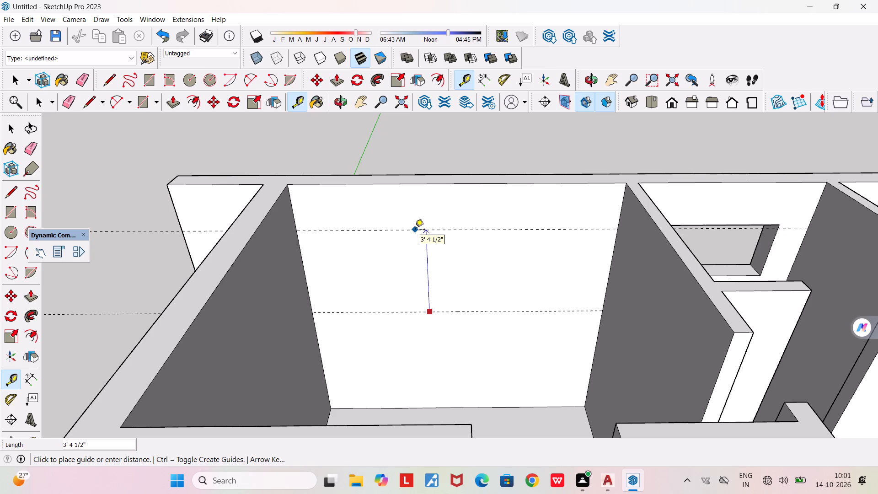
text(3')
key(Return)
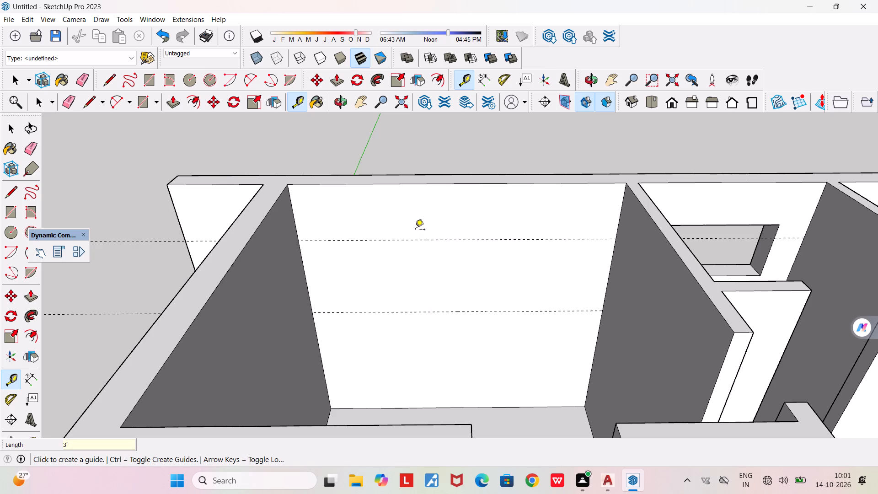
Place a vertical guide on the corner room's end wall, 2.5' in from the outer side wall's corner edge.
click(306, 279)
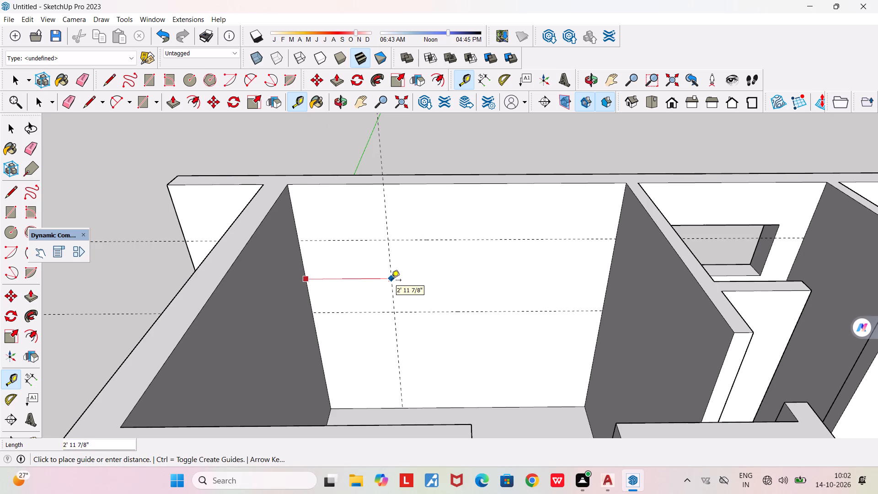
text(2.5')
key(Return)
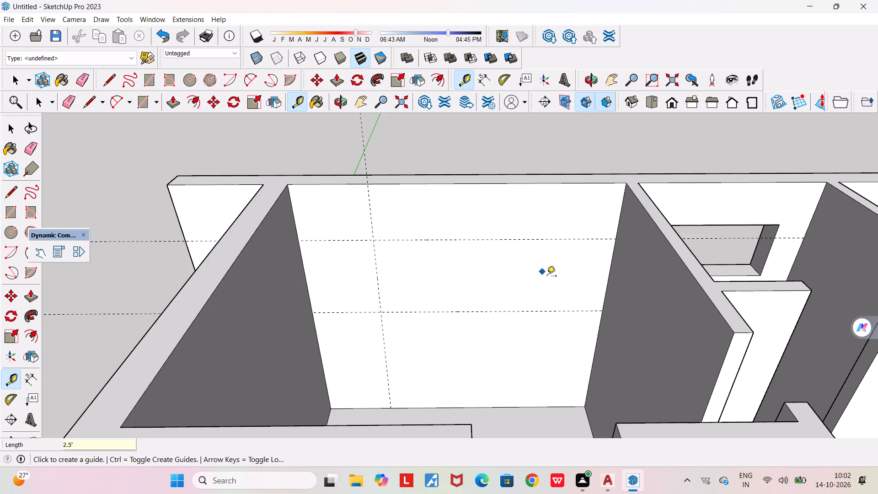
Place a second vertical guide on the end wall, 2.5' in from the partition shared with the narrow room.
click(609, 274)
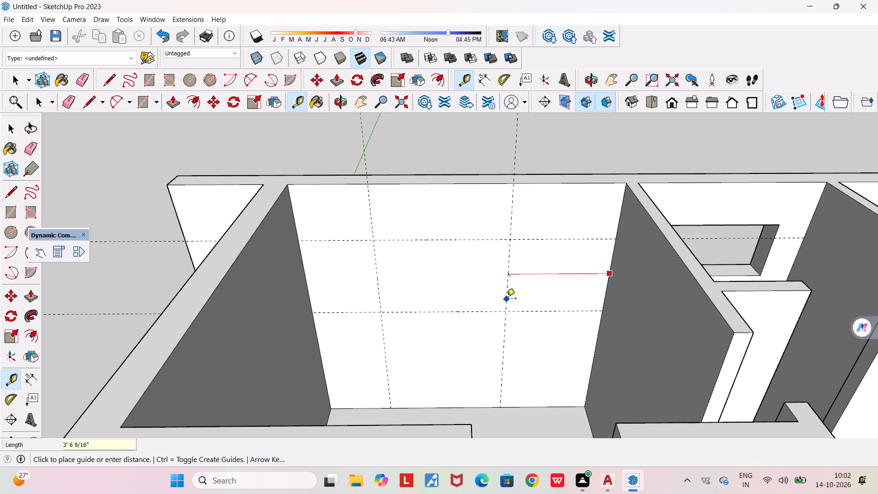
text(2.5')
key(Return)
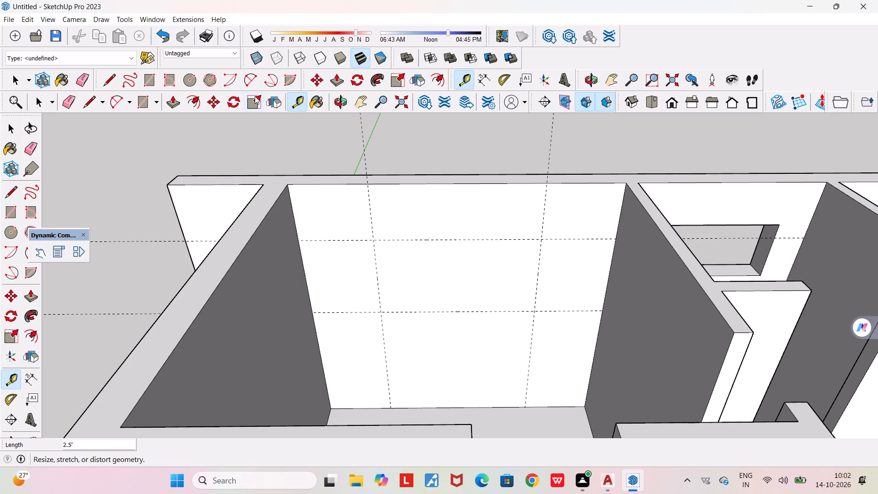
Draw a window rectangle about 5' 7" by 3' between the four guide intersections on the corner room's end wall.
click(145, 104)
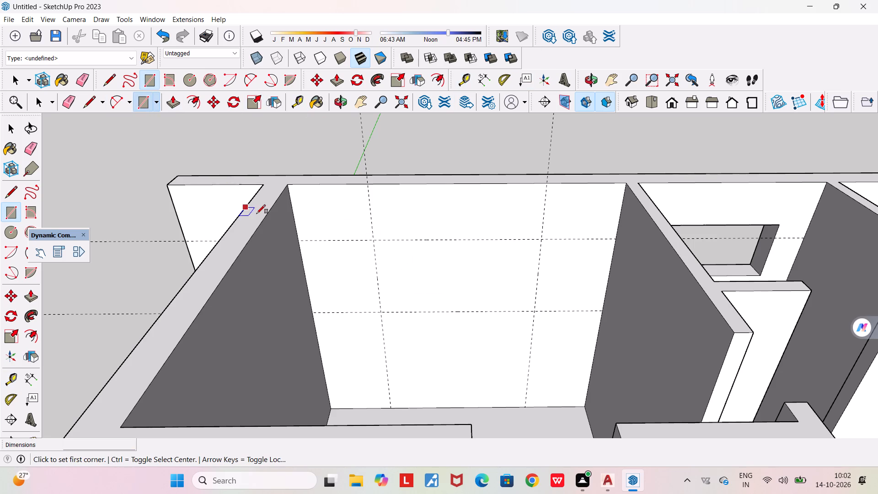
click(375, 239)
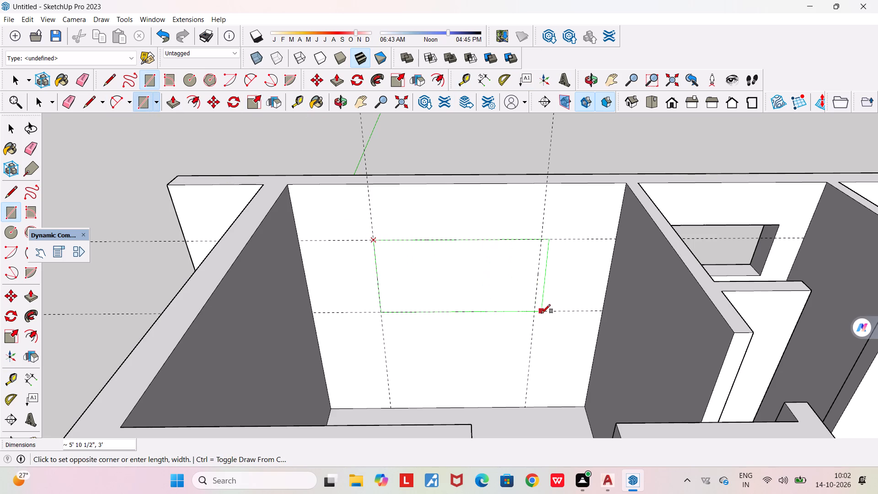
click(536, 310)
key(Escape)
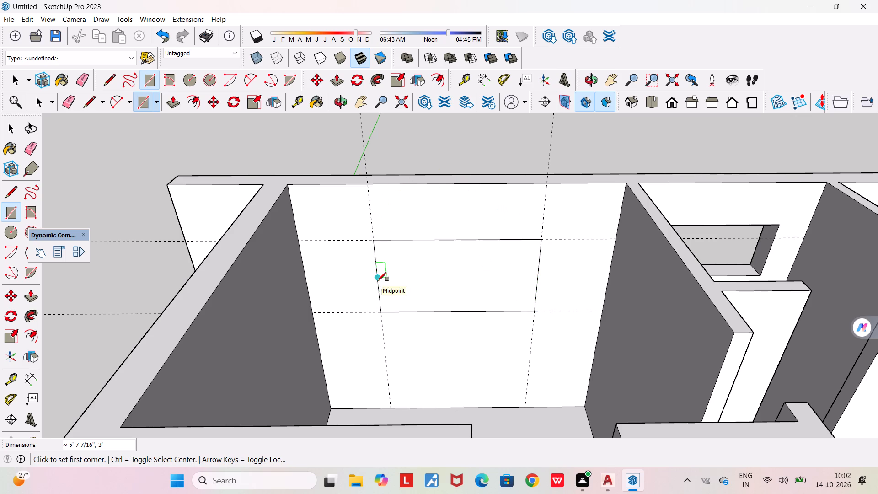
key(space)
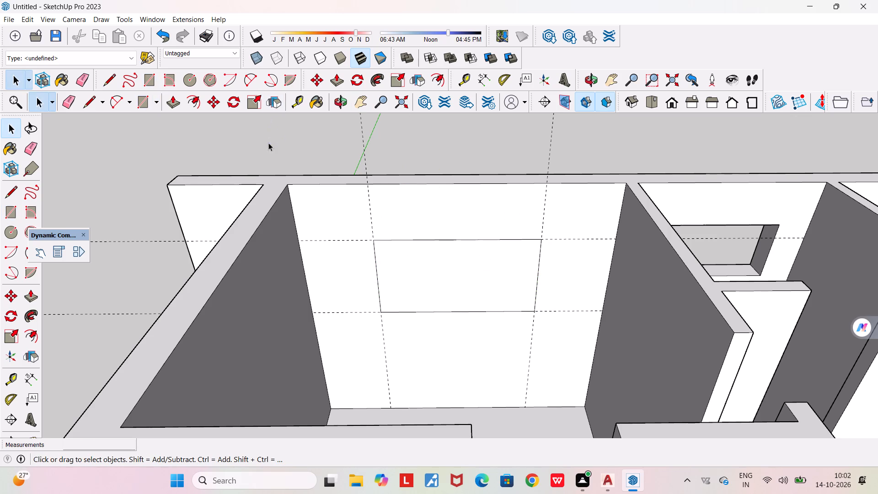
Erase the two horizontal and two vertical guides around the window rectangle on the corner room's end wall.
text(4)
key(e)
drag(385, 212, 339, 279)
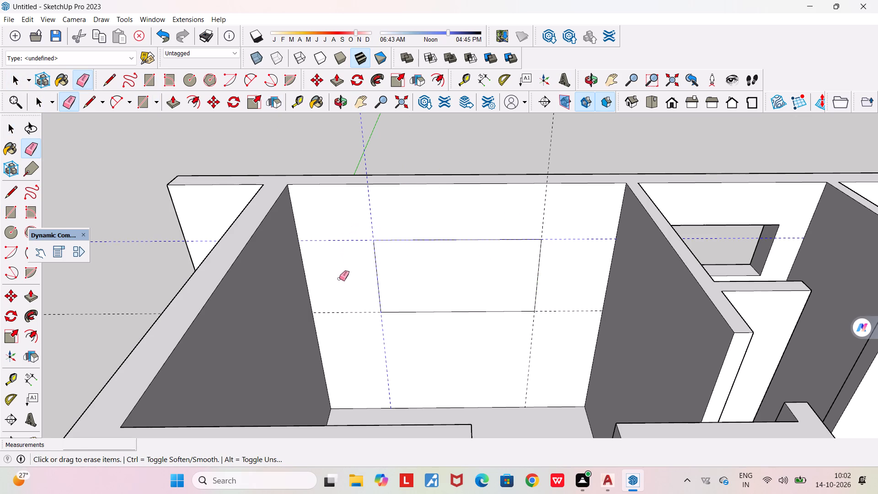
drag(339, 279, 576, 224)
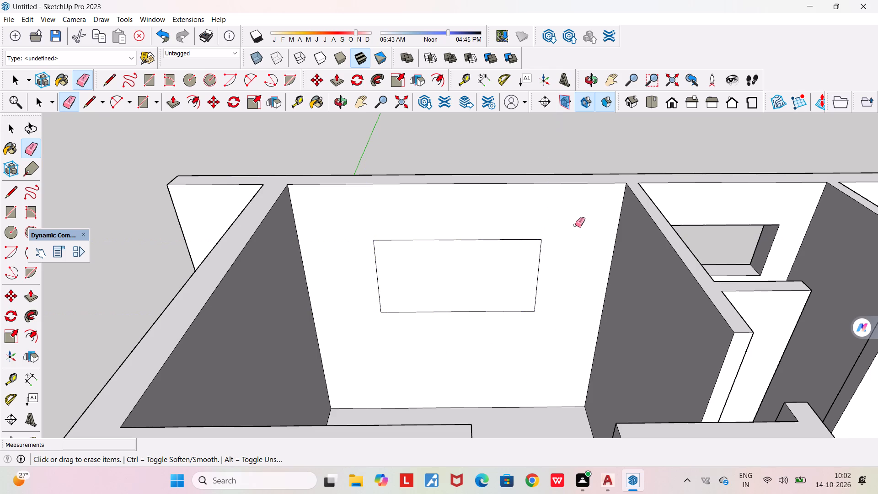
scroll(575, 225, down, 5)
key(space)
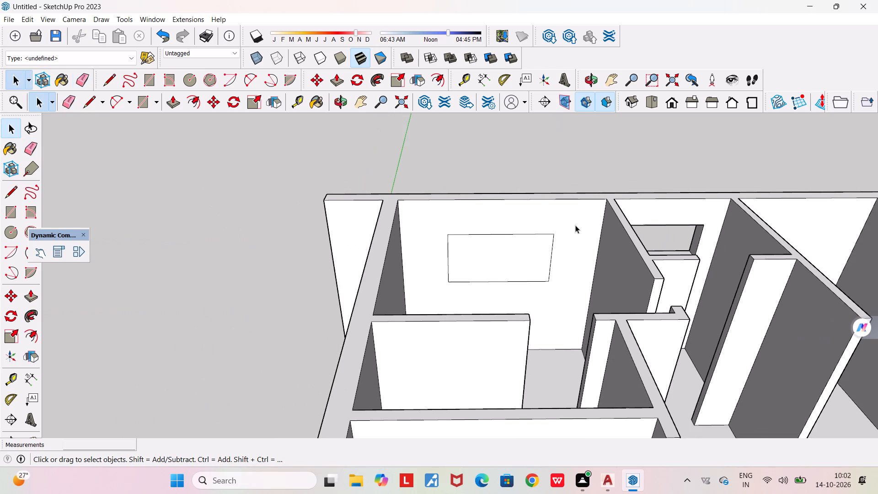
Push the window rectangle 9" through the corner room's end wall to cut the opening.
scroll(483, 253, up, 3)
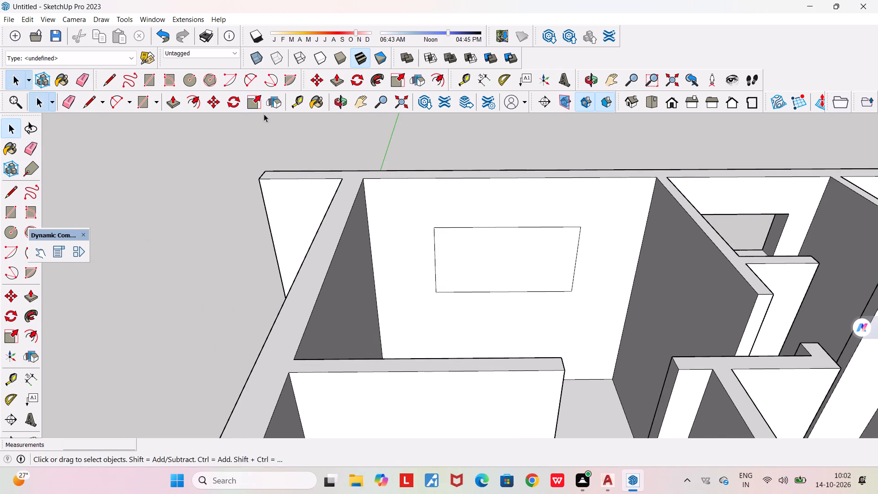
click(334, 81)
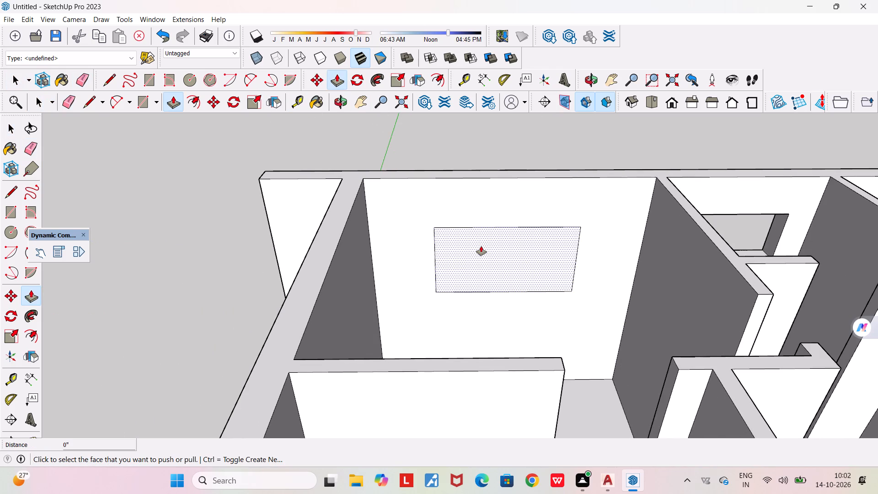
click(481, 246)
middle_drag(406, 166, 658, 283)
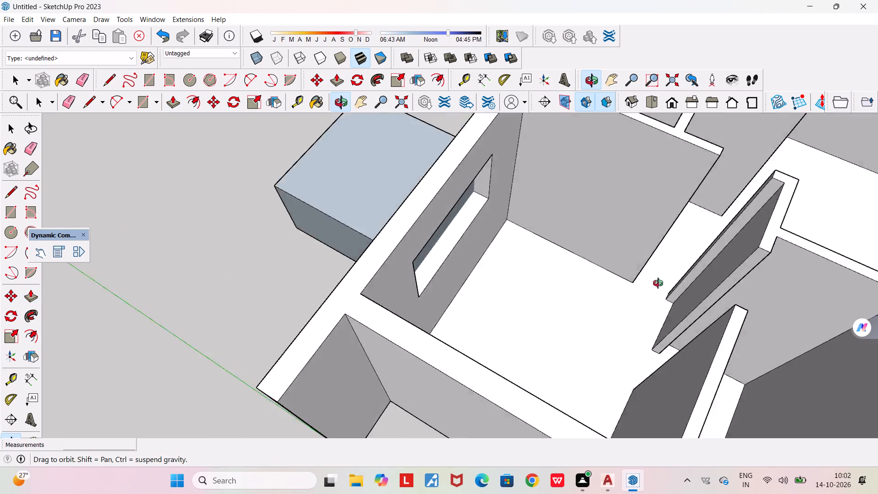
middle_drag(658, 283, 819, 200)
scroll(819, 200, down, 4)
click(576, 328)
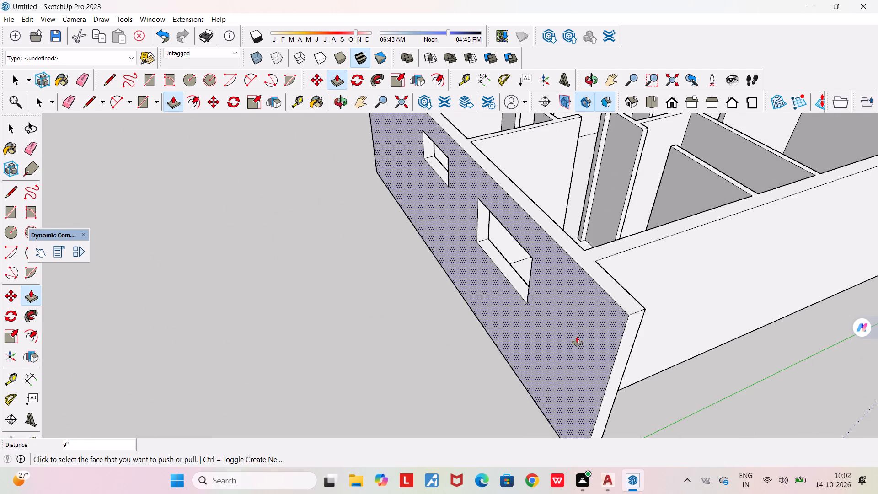
Examine the corner room's new window opening and the surrounding rooms from above.
middle_drag(573, 334, 343, 316)
scroll(343, 316, down, 4)
middle_drag(506, 315, 351, 327)
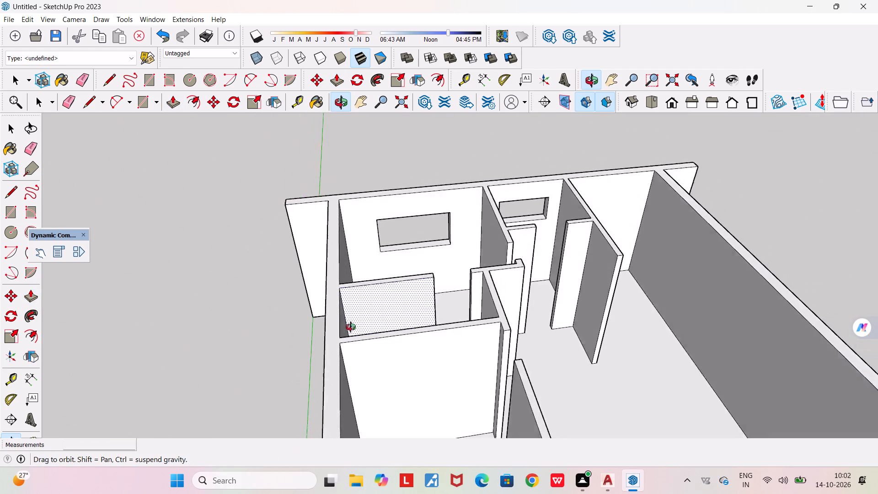
middle_drag(351, 327, 319, 332)
scroll(399, 231, up, 2)
middle_drag(489, 309, 441, 324)
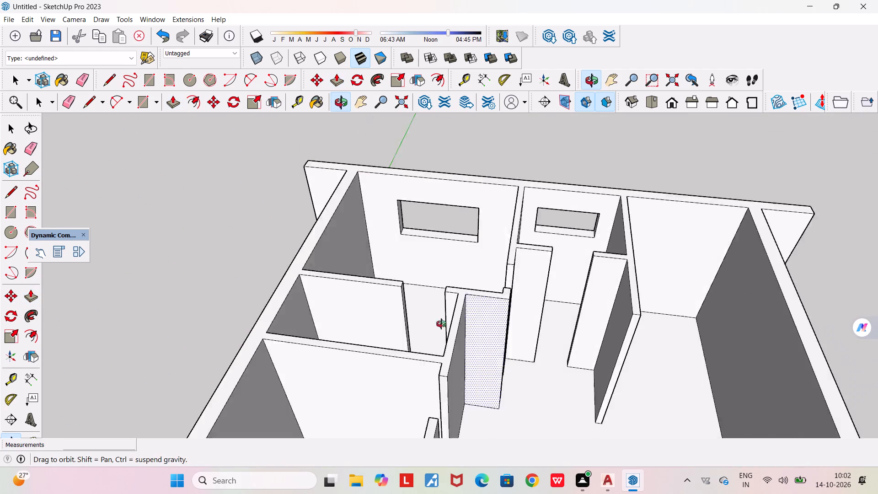
middle_drag(441, 324, 365, 326)
scroll(449, 209, up, 4)
middle_drag(459, 214, 534, 233)
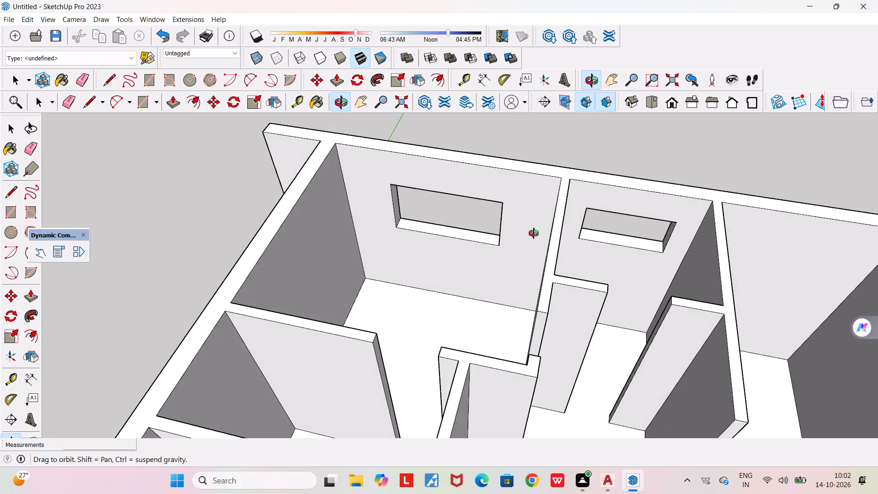
middle_drag(534, 233, 488, 238)
scroll(437, 247, up, 1)
scroll(437, 247, down, 4)
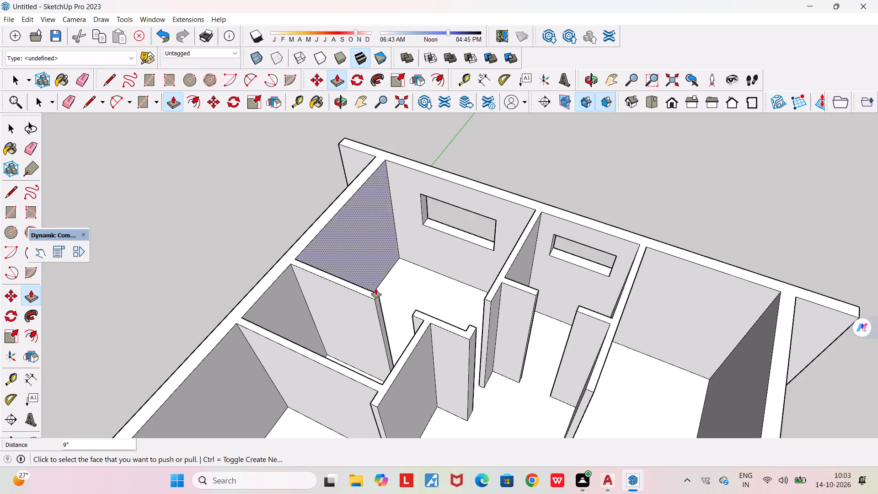
key(space)
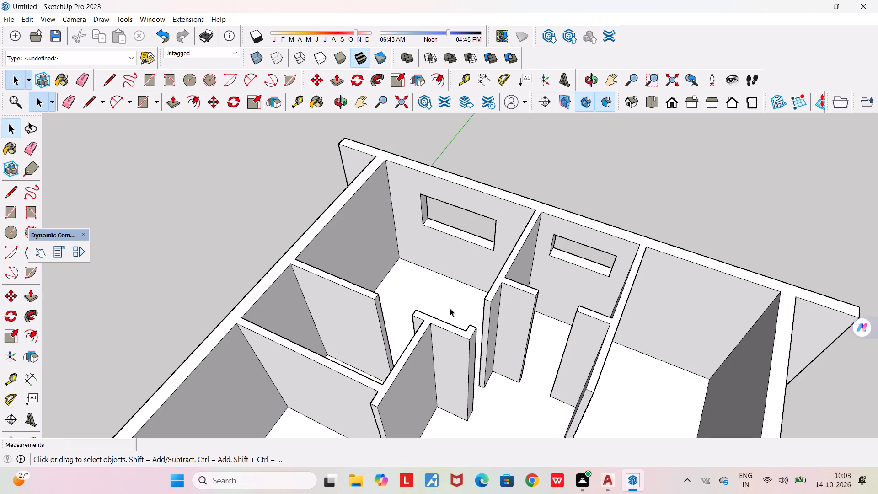
Examine the corner room's outer side wall and its end-wall opening from inside the house.
middle_drag(450, 308, 563, 308)
middle_drag(471, 348, 457, 348)
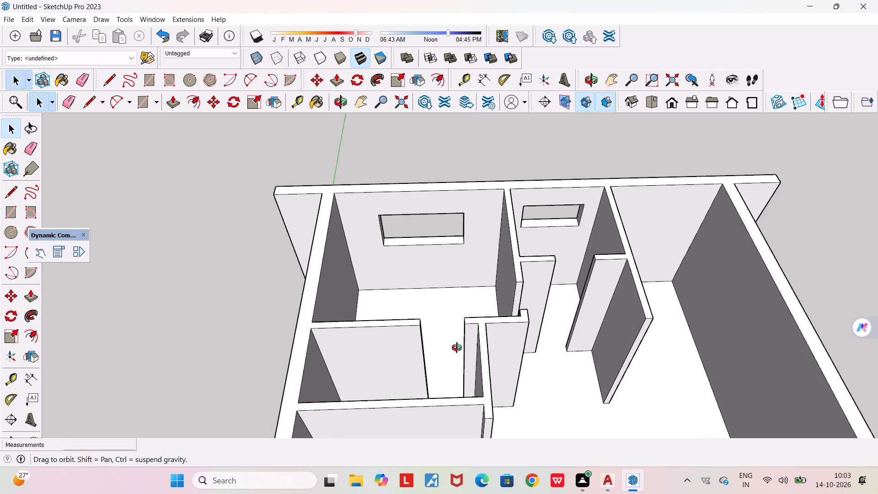
middle_drag(457, 348, 150, 311)
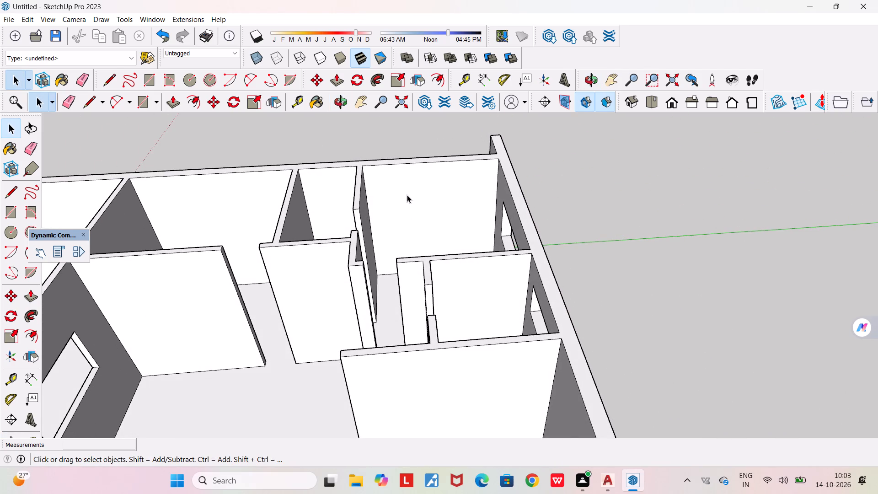
scroll(407, 195, up, 2)
middle_drag(486, 265, 450, 291)
scroll(476, 208, up, 2)
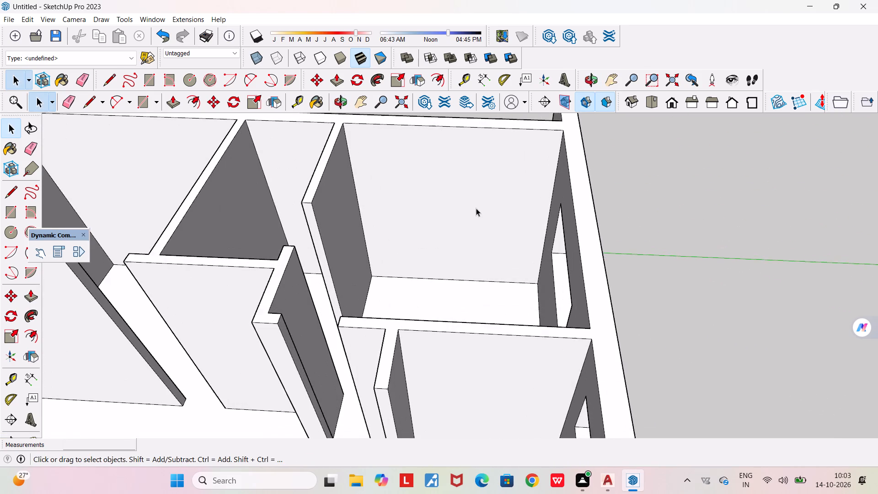
middle_drag(476, 208, 487, 197)
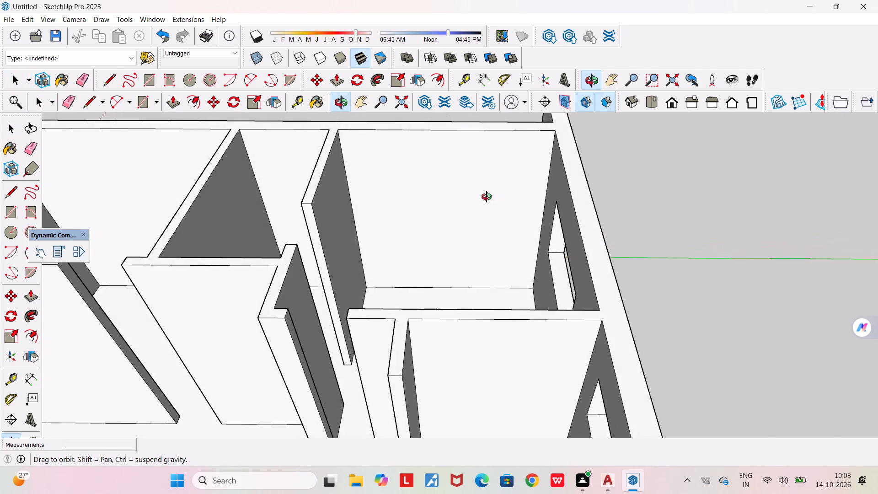
middle_drag(487, 197, 482, 194)
scroll(475, 196, up, 3)
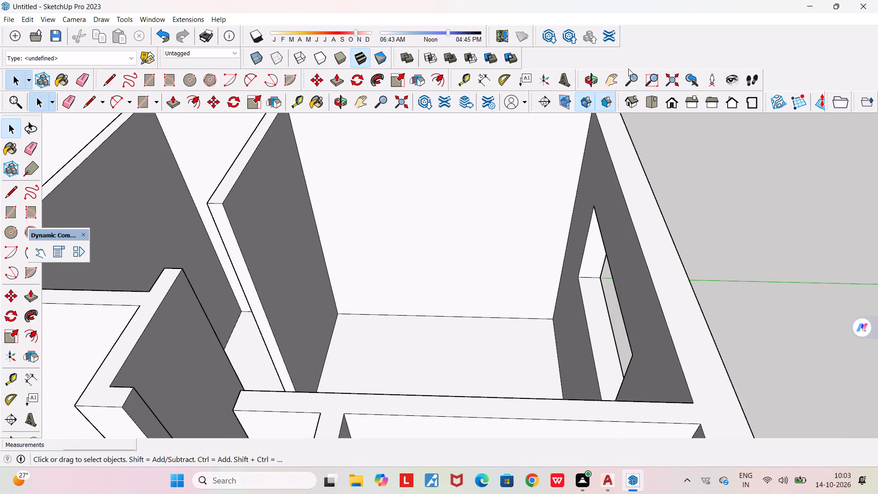
key(h)
drag(481, 238, 513, 303)
middle_drag(505, 282, 504, 239)
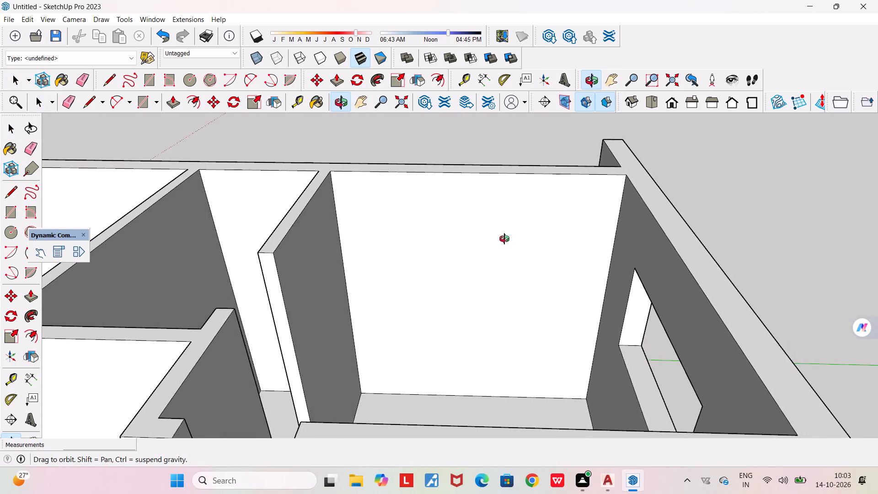
middle_drag(504, 239, 499, 236)
scroll(487, 253, up, 2)
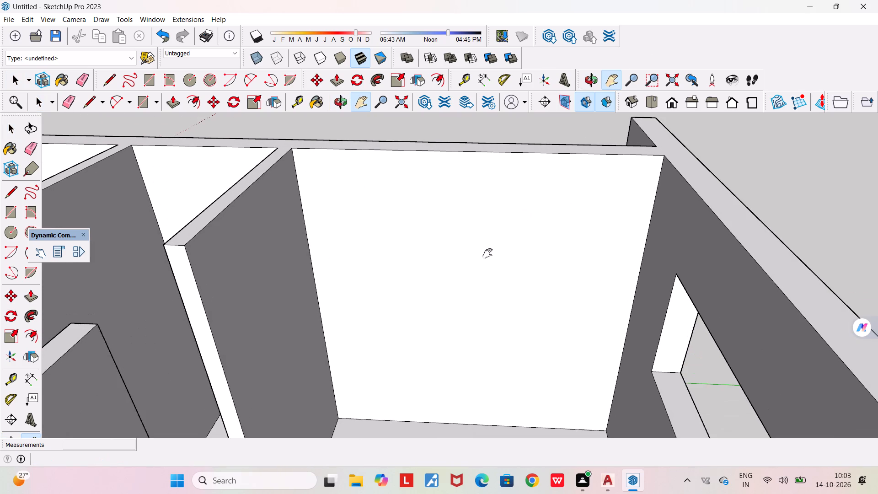
middle_drag(487, 253, 506, 252)
scroll(494, 269, down, 2)
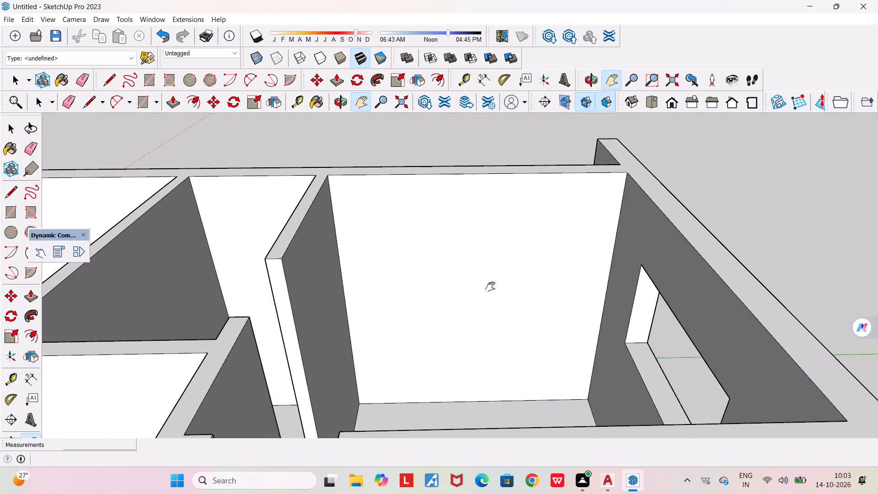
scroll(489, 294, up, 1)
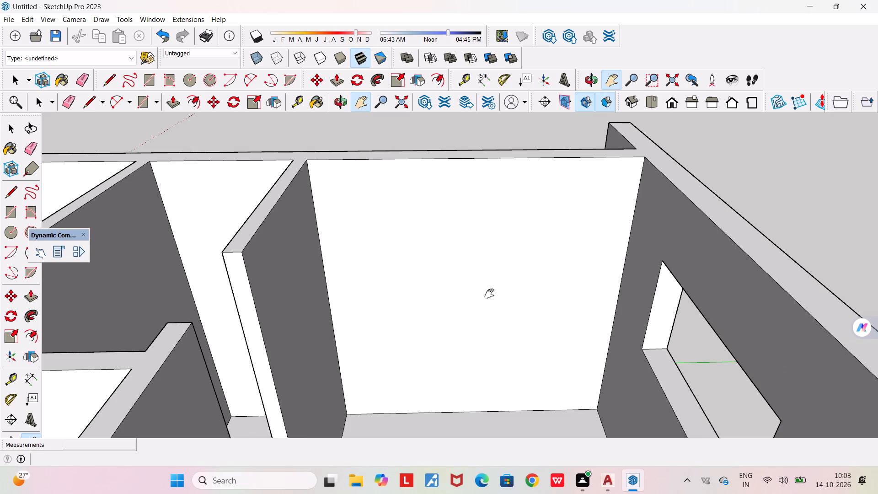
scroll(489, 294, down, 4)
scroll(489, 294, up, 1)
scroll(489, 294, down, 1)
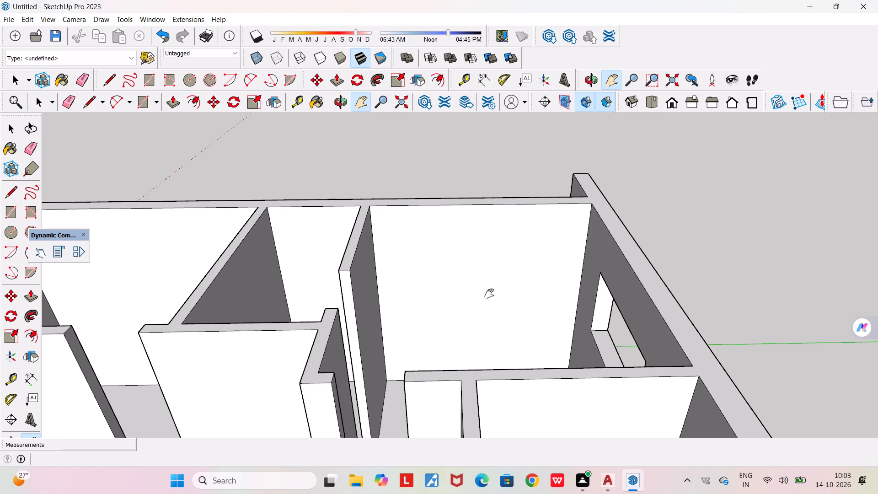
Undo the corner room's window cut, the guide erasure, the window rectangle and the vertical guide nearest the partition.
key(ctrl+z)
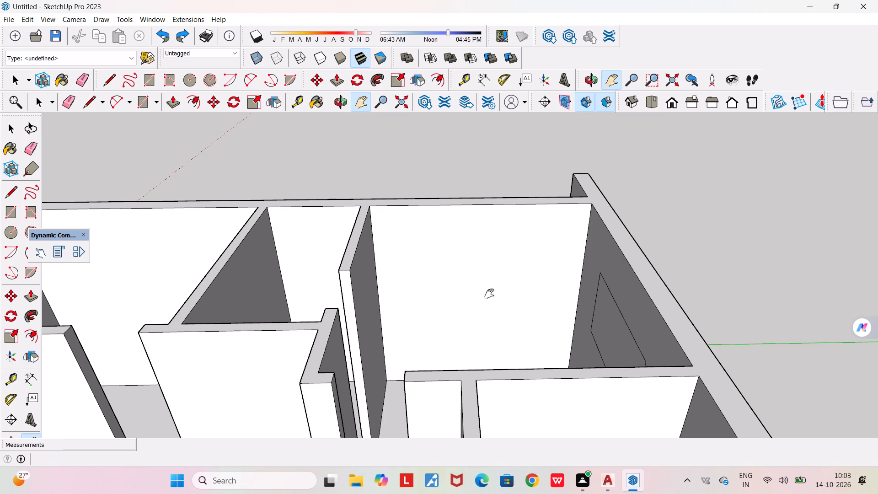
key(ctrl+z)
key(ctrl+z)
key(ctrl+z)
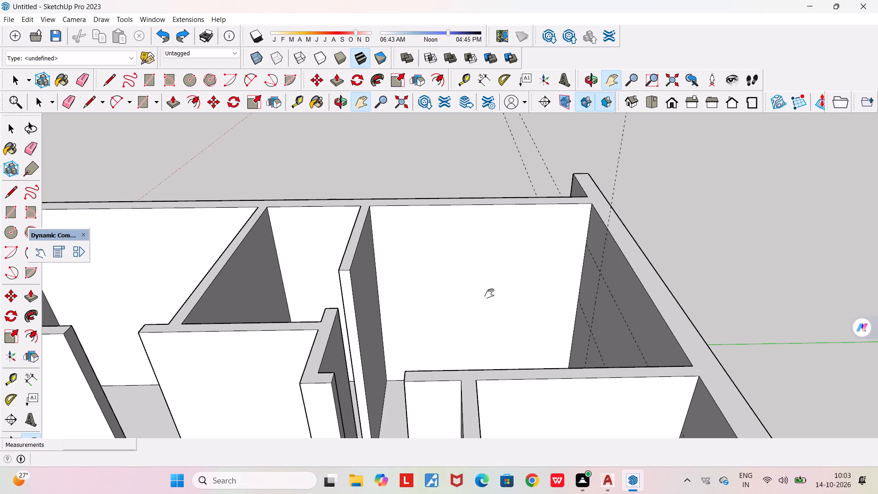
Undo the remaining guides on the corner room's end wall.
key(ctrl+z)
key(ctrl+z)
key(ctrl+z)
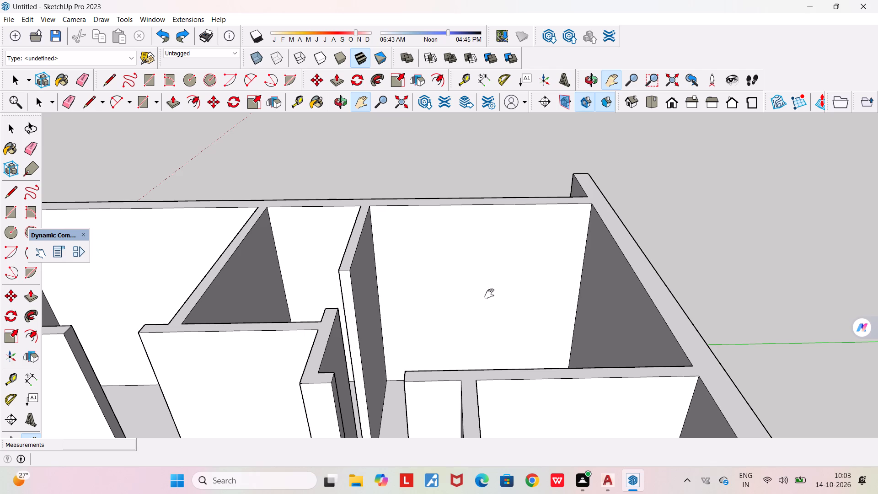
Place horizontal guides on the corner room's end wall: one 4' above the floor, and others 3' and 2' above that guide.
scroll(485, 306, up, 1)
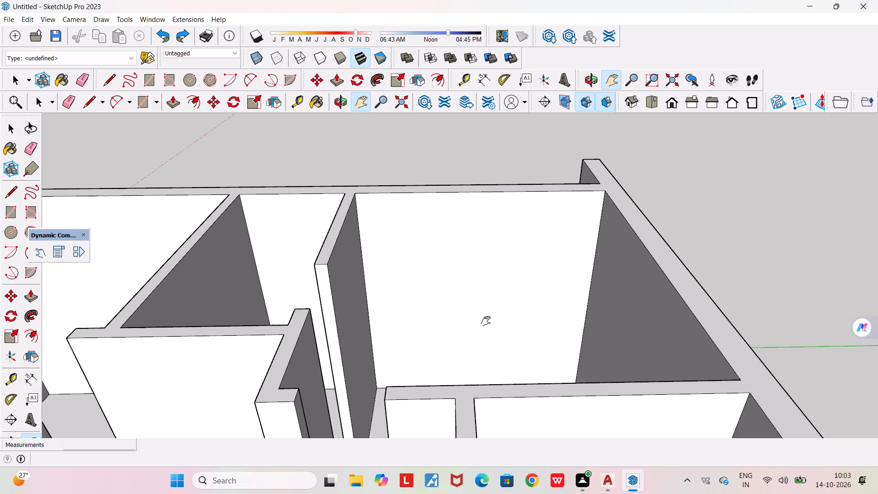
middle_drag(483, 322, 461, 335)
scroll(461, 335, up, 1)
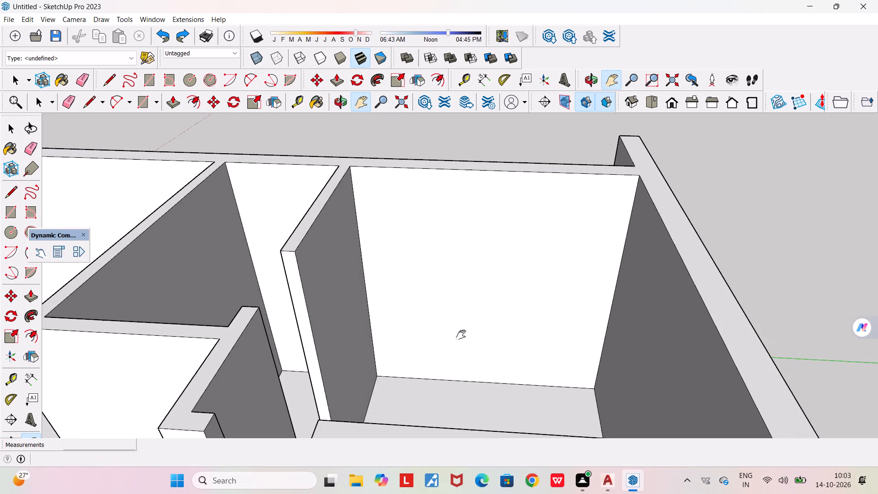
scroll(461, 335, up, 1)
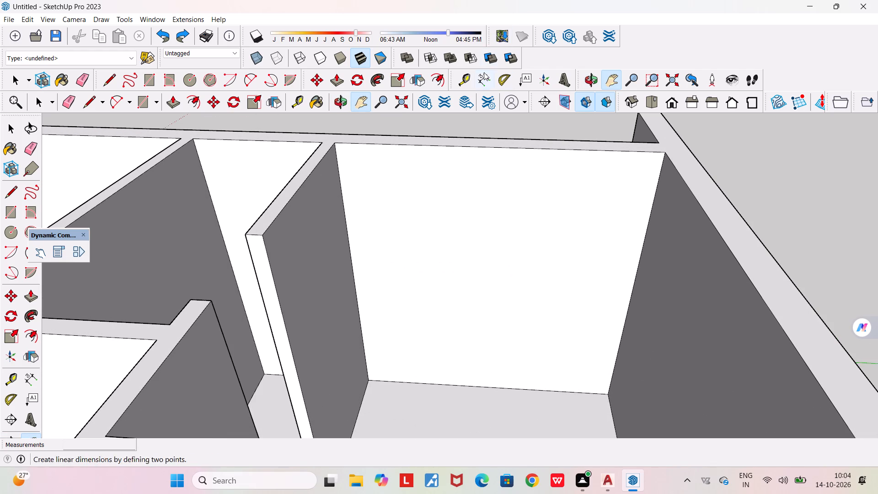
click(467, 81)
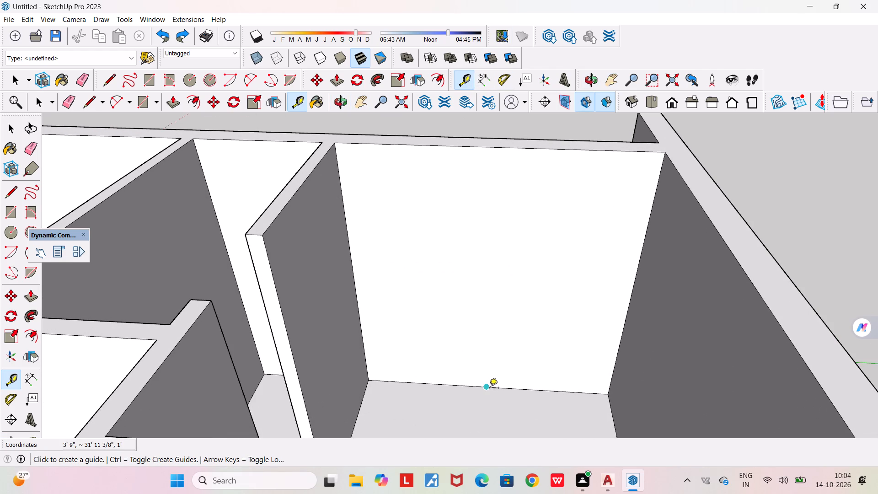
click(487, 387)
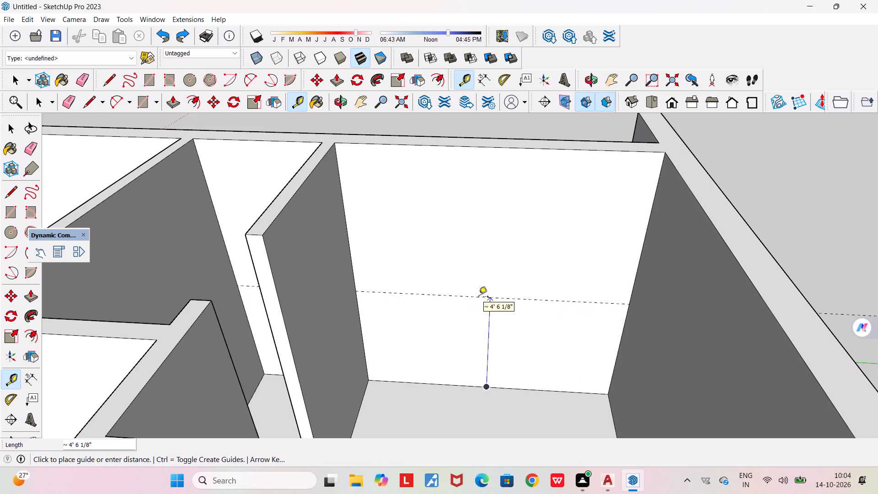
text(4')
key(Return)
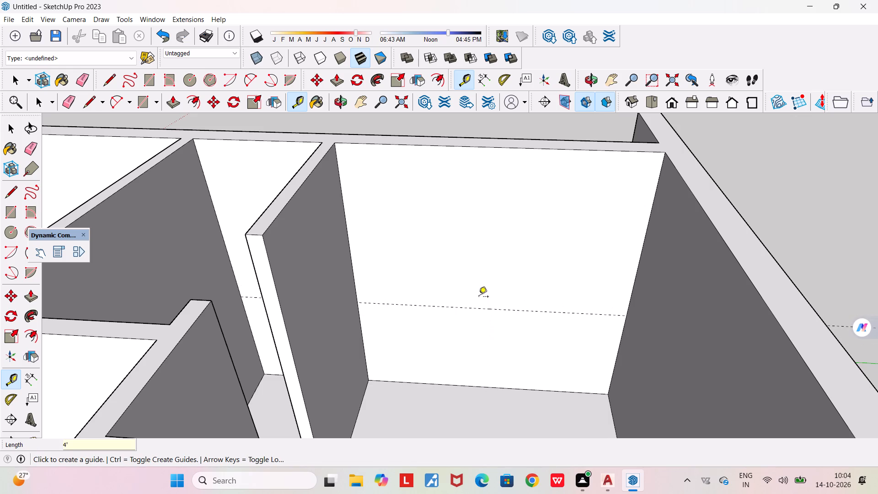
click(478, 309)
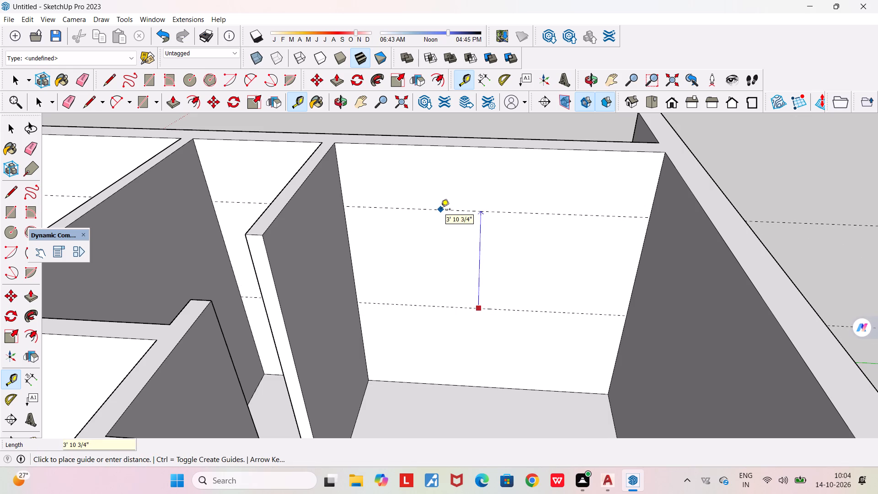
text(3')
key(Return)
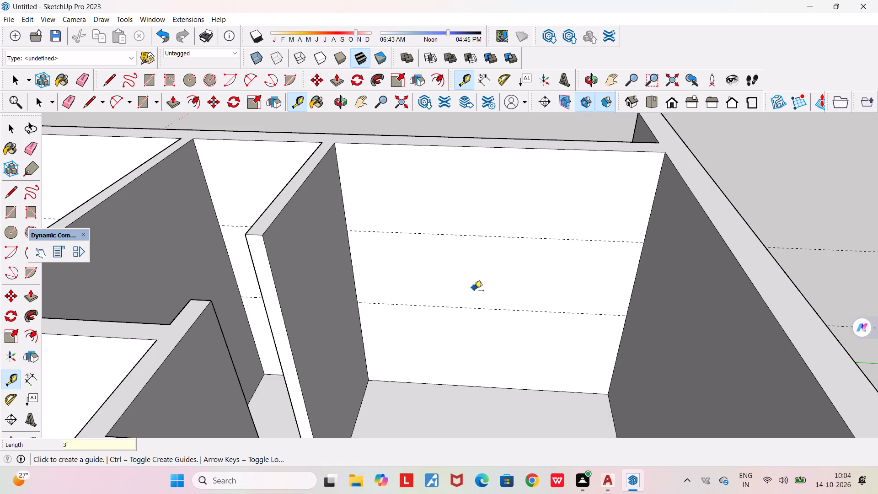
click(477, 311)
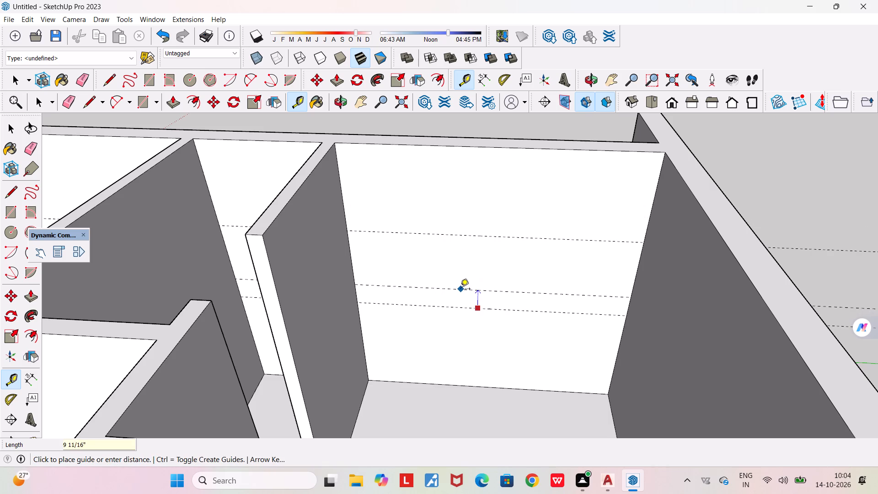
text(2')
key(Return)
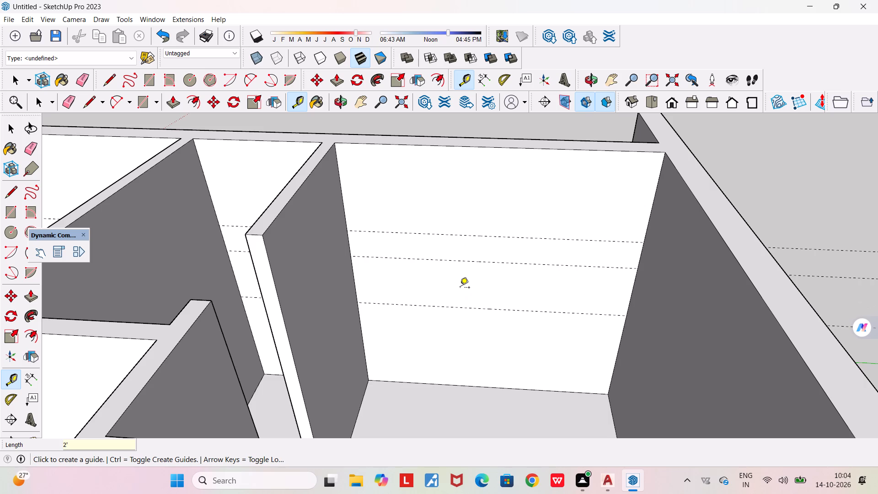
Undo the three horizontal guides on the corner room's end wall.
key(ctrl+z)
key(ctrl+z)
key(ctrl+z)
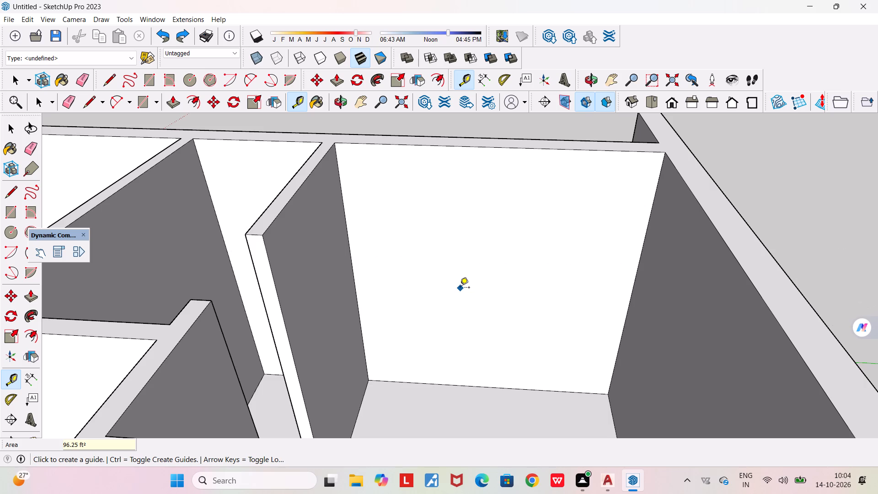
Place a horizontal guide 5' above the floor on the corner room's end wall and a second guide 3' above it.
click(488, 386)
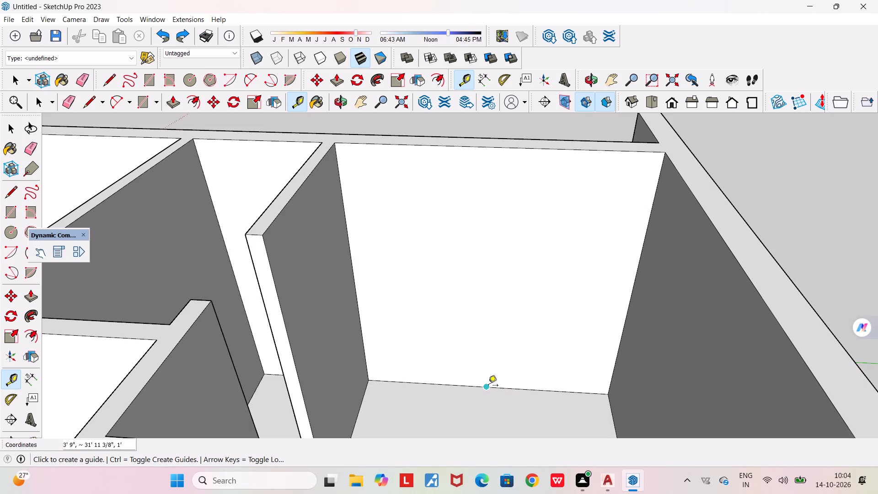
text(5')
key(Return)
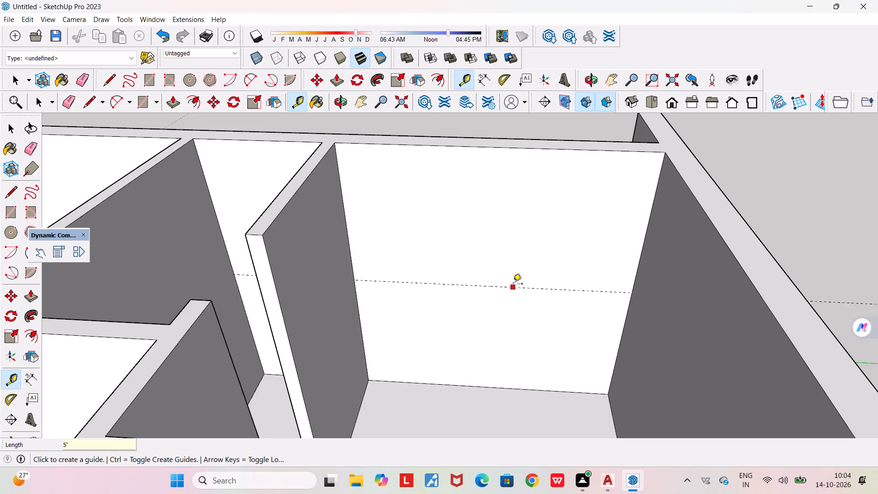
click(513, 285)
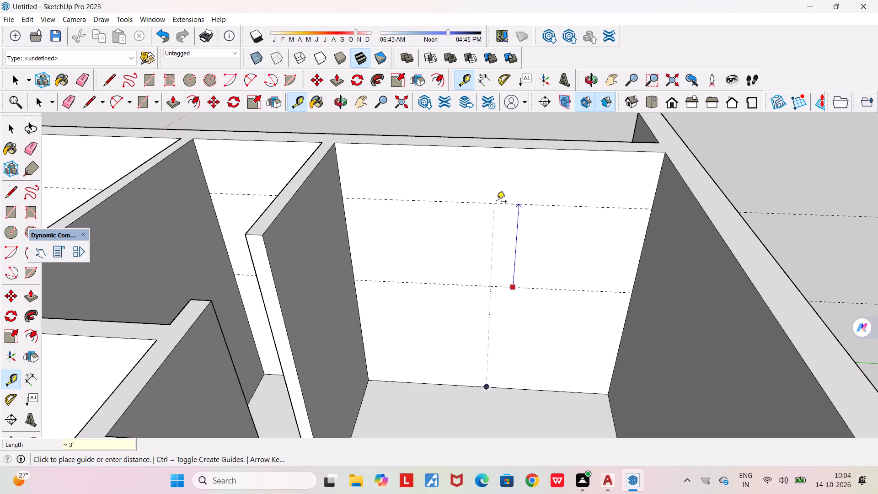
text(3')
key(Return)
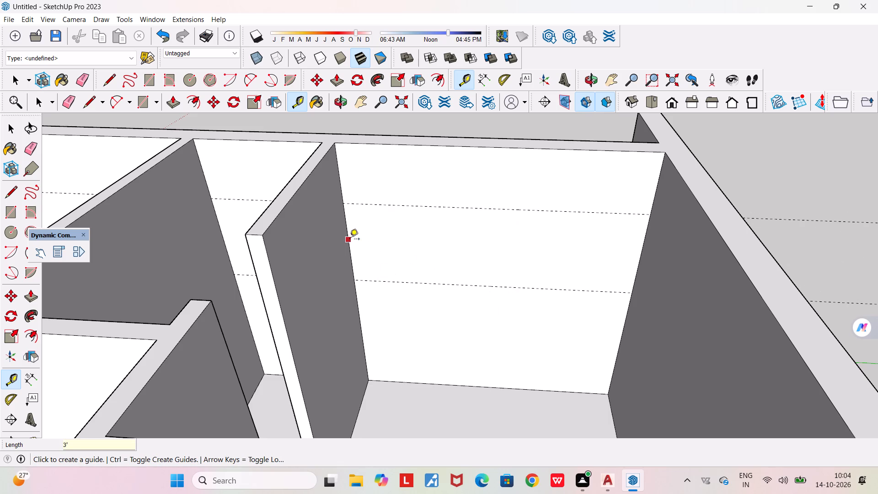
Place two vertical guides on the corner room's end wall, each 2' in from its side edge.
click(348, 240)
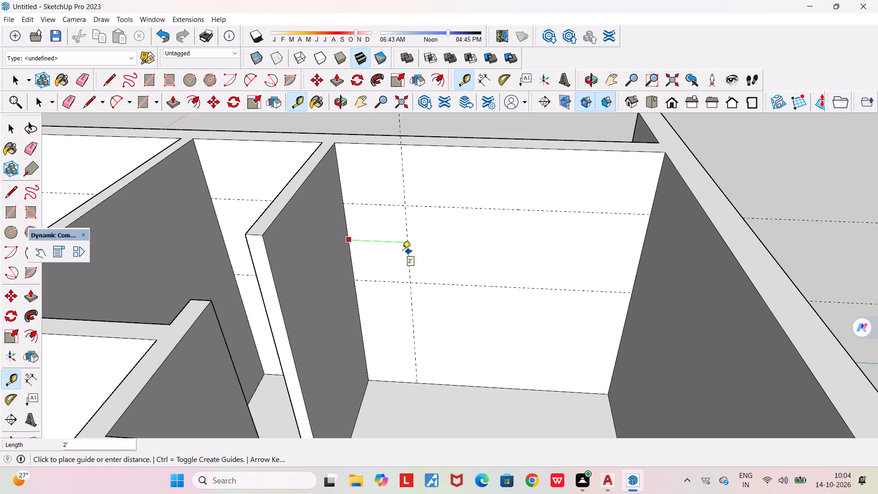
text(2')
key(Return)
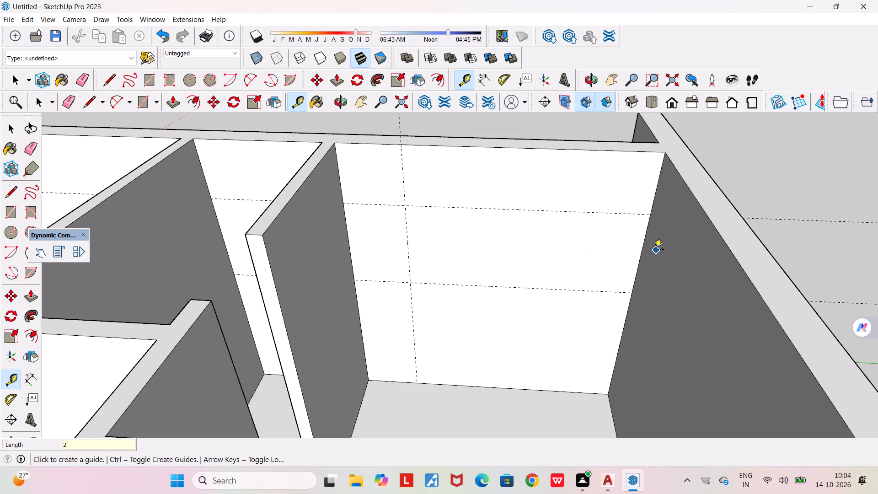
click(645, 250)
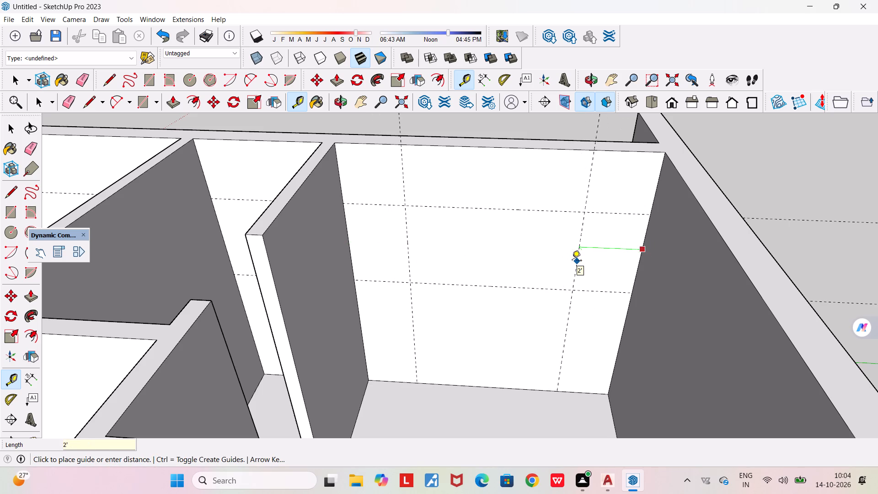
text(2')
key(Return)
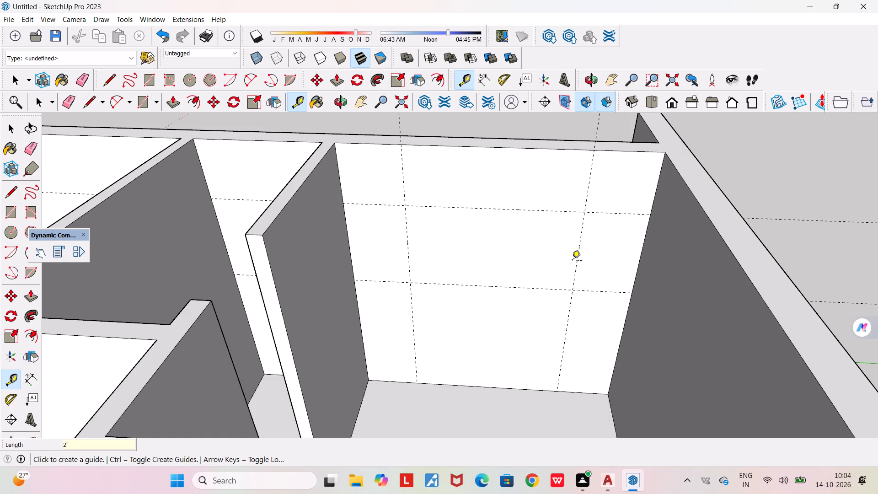
key(Escape)
Draw a 5' 7 1/2" by 3' window rectangle between the guide intersections on the corner room's end wall.
key(space)
key(r)
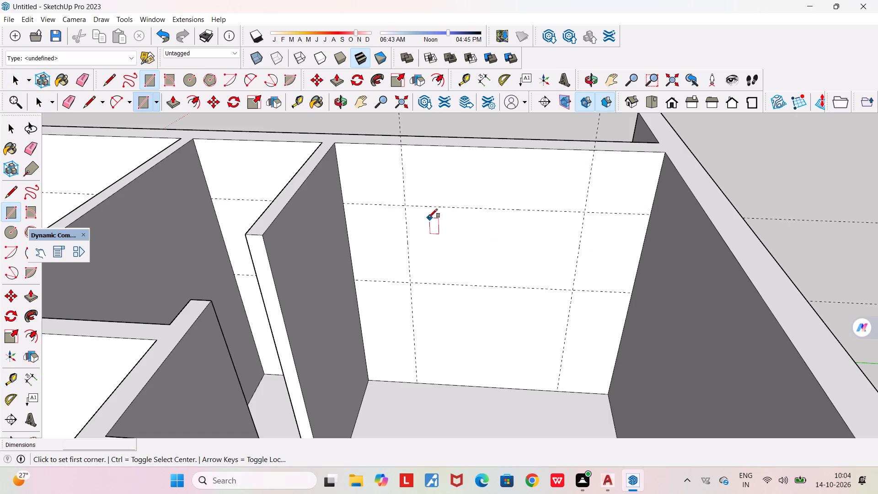
click(407, 206)
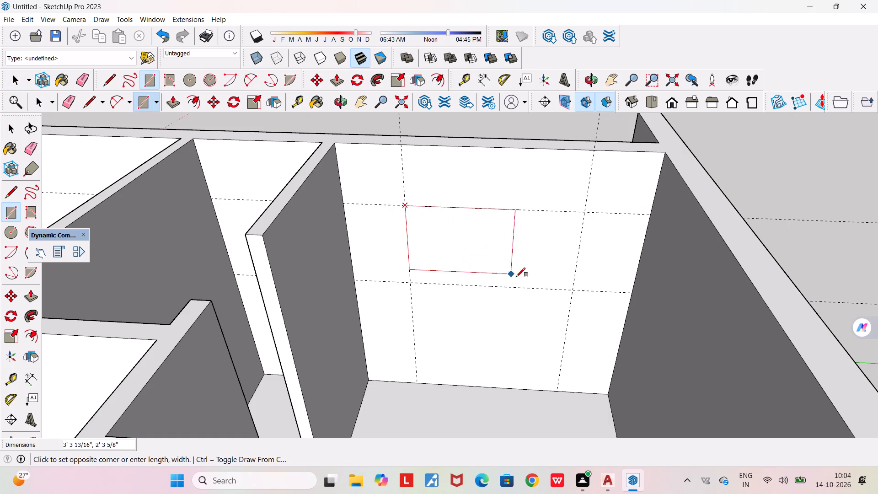
click(574, 292)
key(Escape)
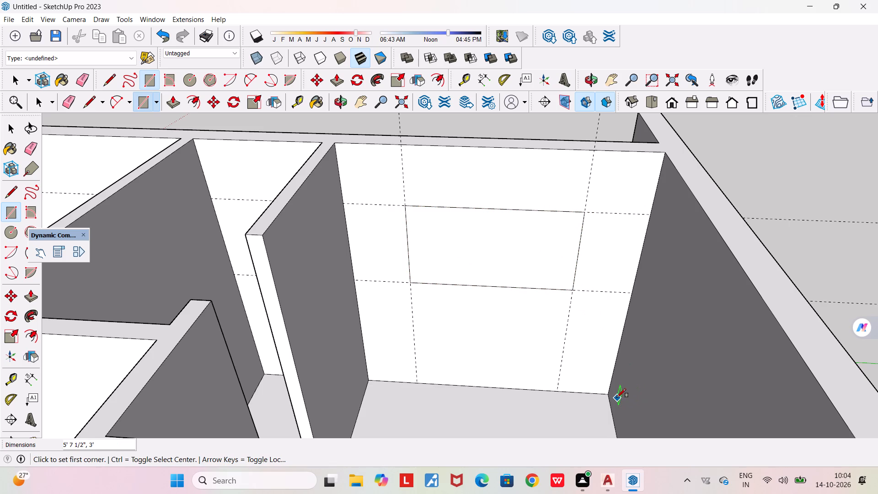
Erase the four guides around the window rectangle on the corner room's end wall.
key(e)
drag(411, 167, 393, 174)
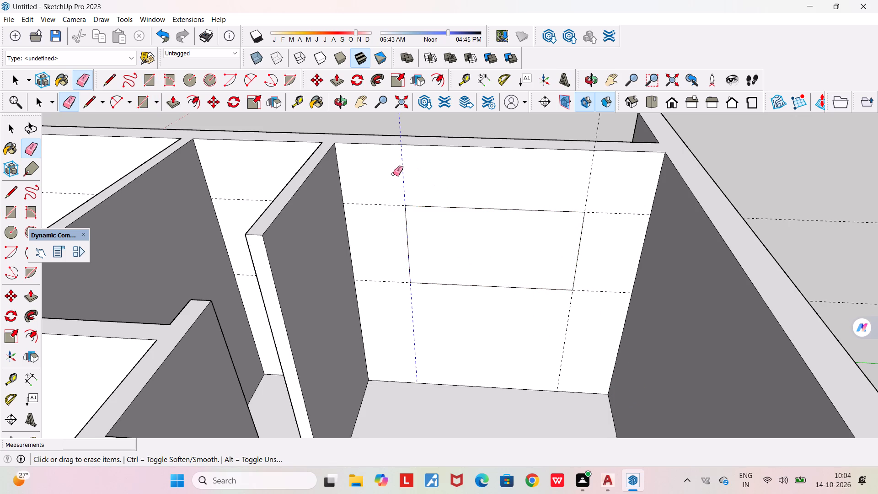
drag(393, 174, 582, 330)
click(582, 330)
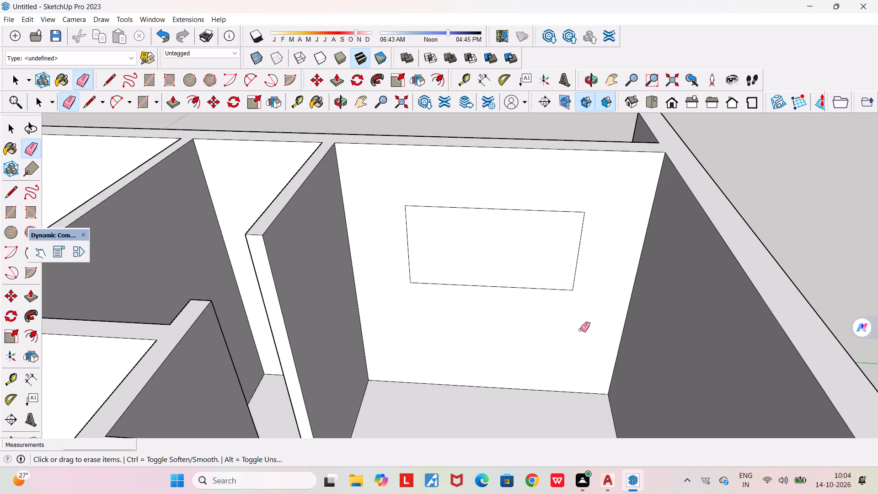
Push the window rectangle 9" through the corner room's end wall to its outer face to cut the opening.
scroll(535, 328, down, 2)
key(space)
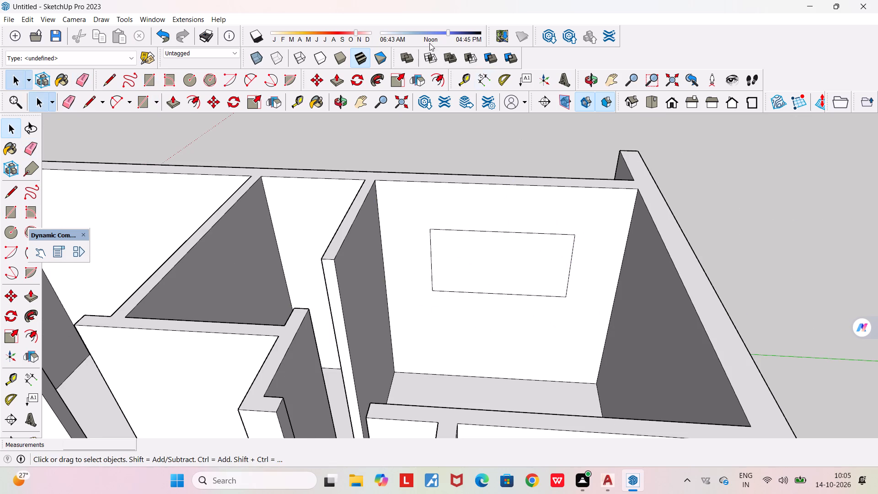
click(176, 100)
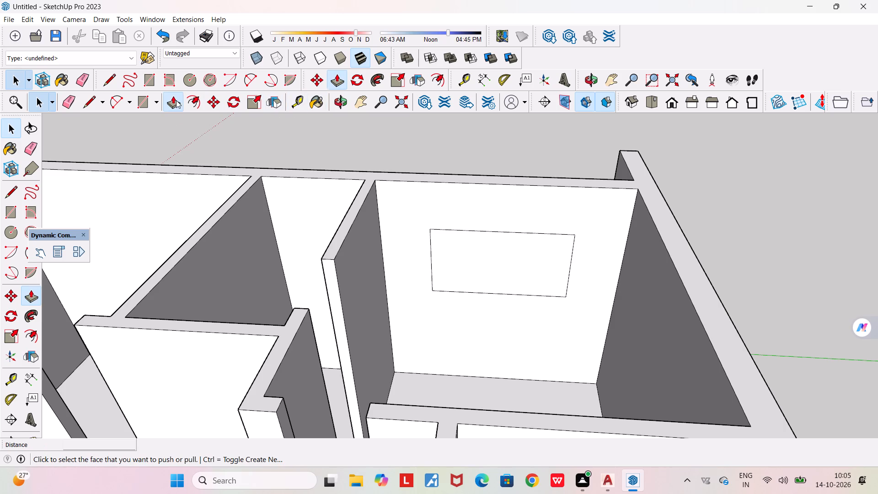
click(481, 252)
middle_drag(426, 164, 441, 192)
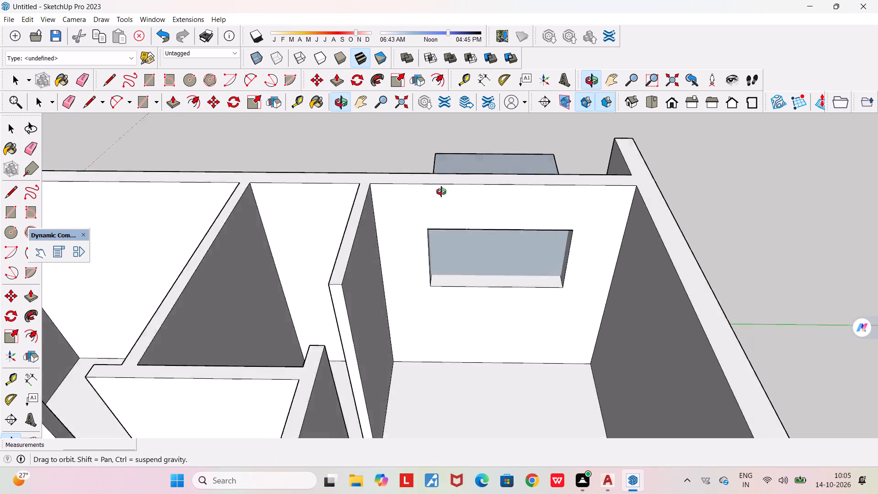
middle_drag(441, 192, 877, 168)
scroll(877, 168, down, 5)
click(698, 317)
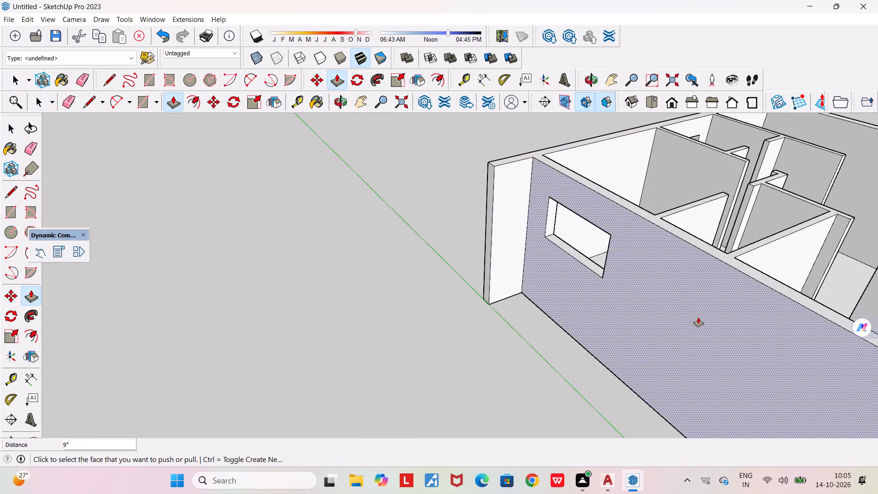
Examine the corner room's new window opening and the surrounding rooms from inside, above and wall level.
middle_drag(694, 315, 336, 303)
scroll(336, 303, down, 5)
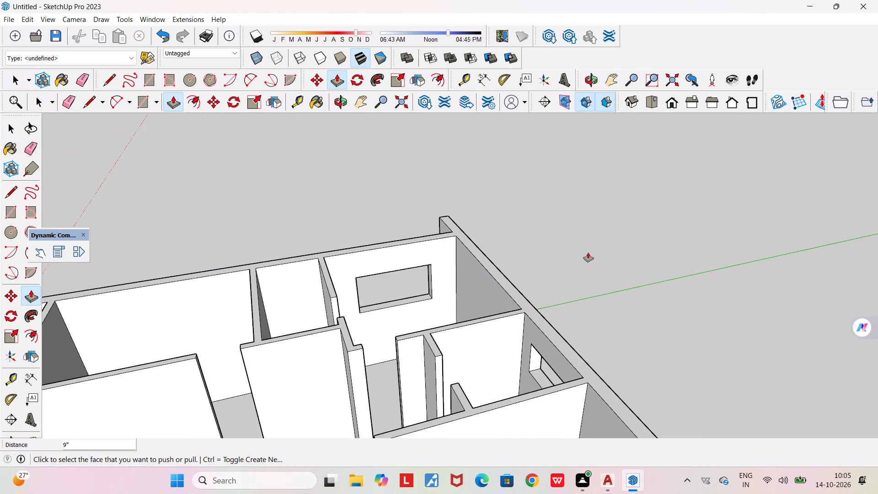
key(space)
scroll(437, 294, up, 1)
middle_drag(428, 317, 269, 367)
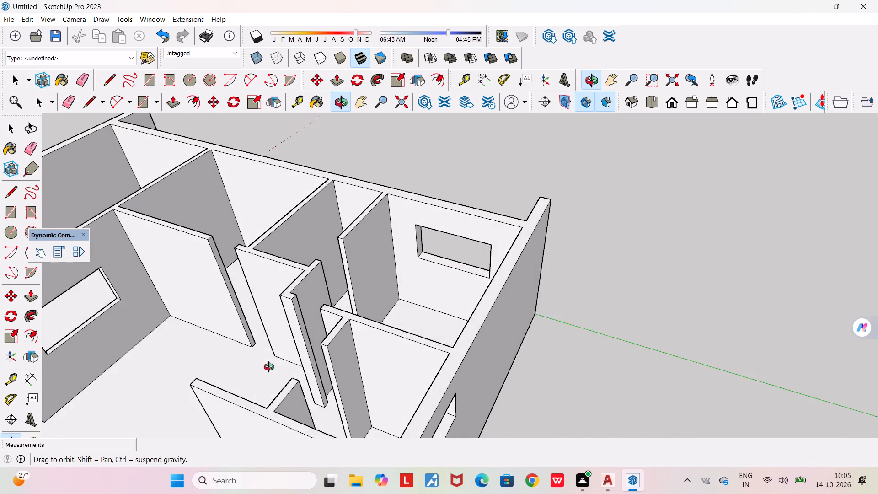
middle_drag(269, 367, 453, 373)
scroll(453, 376, down, 3)
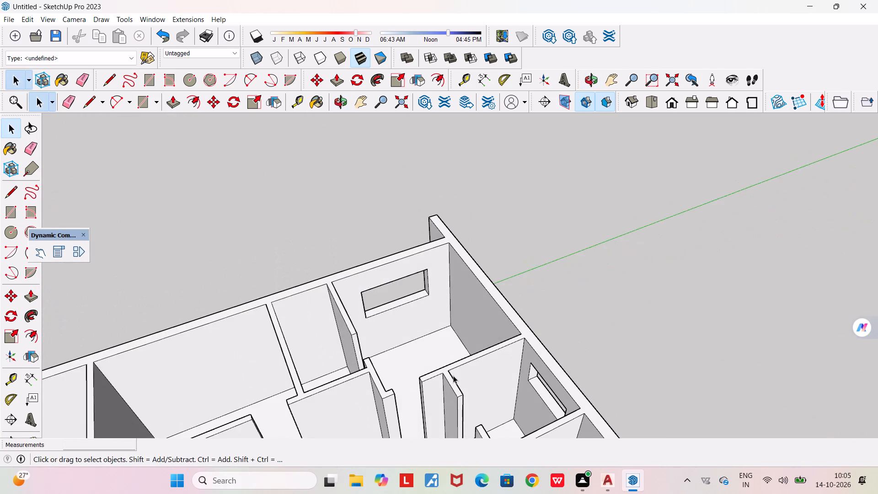
middle_drag(453, 374, 543, 308)
scroll(543, 308, down, 4)
middle_drag(542, 326, 551, 237)
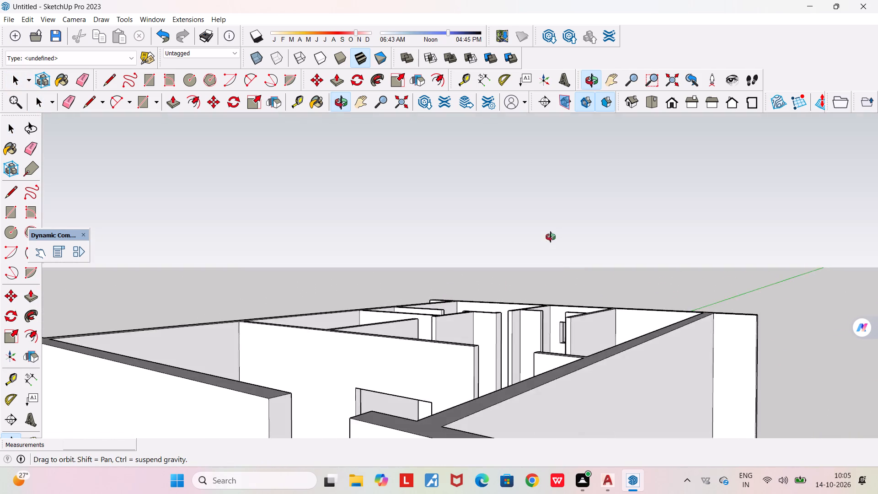
middle_drag(551, 237, 352, 420)
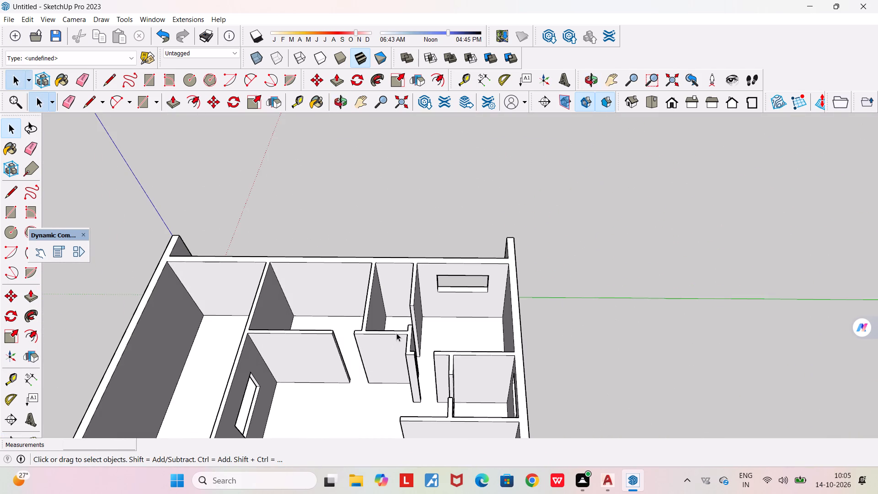
Examine the narrow room beside the corner room and its blank end wall from above.
scroll(396, 333, up, 2)
scroll(396, 333, down, 1)
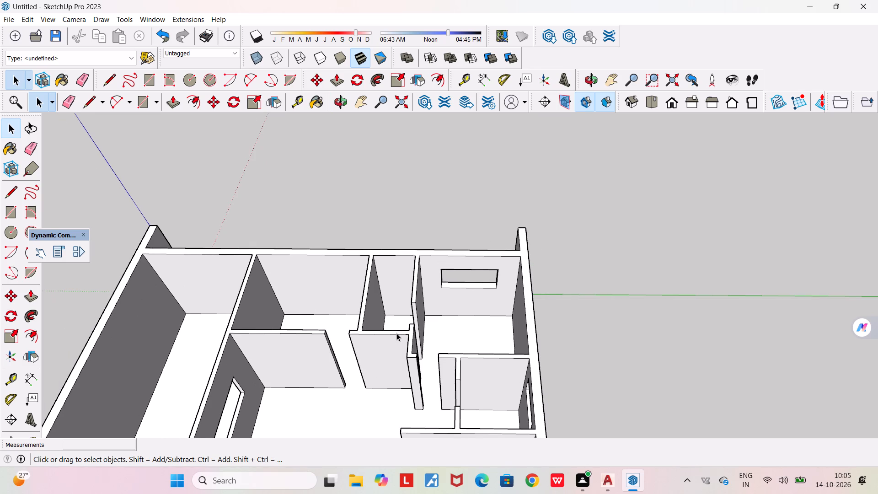
middle_drag(391, 317, 426, 309)
scroll(404, 321, up, 3)
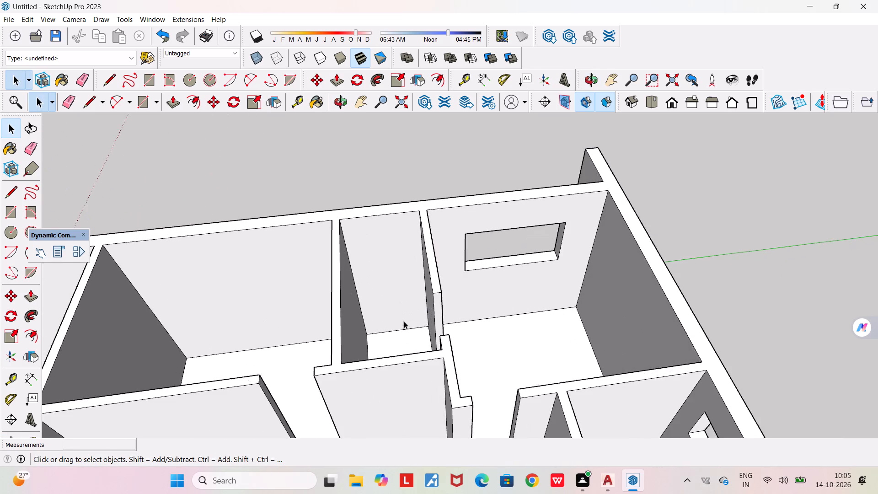
scroll(404, 321, up, 7)
scroll(404, 321, down, 3)
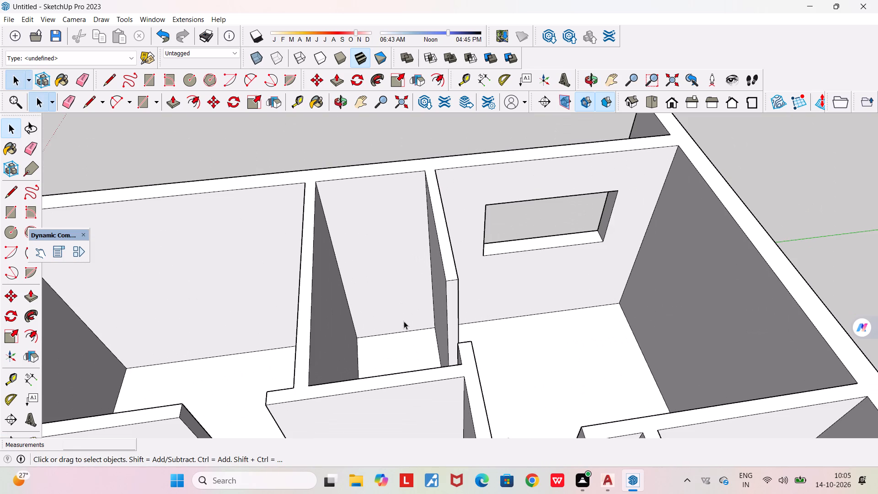
middle_drag(406, 297, 418, 288)
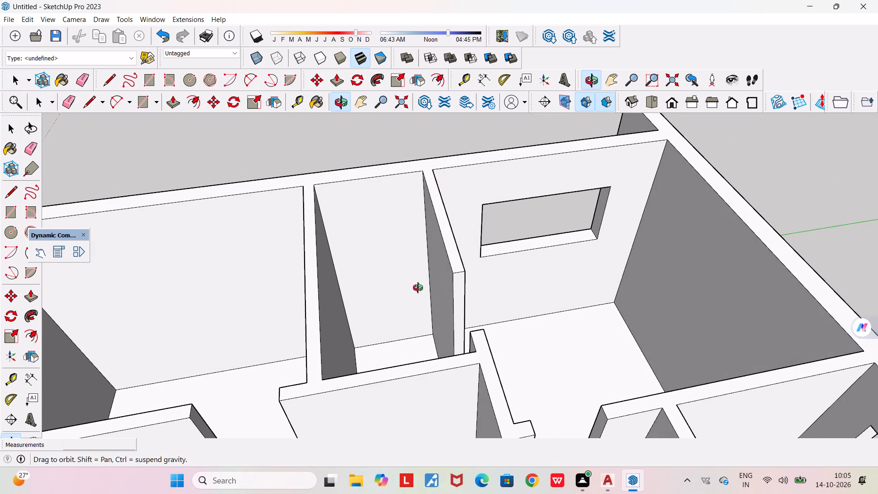
middle_drag(418, 288, 396, 279)
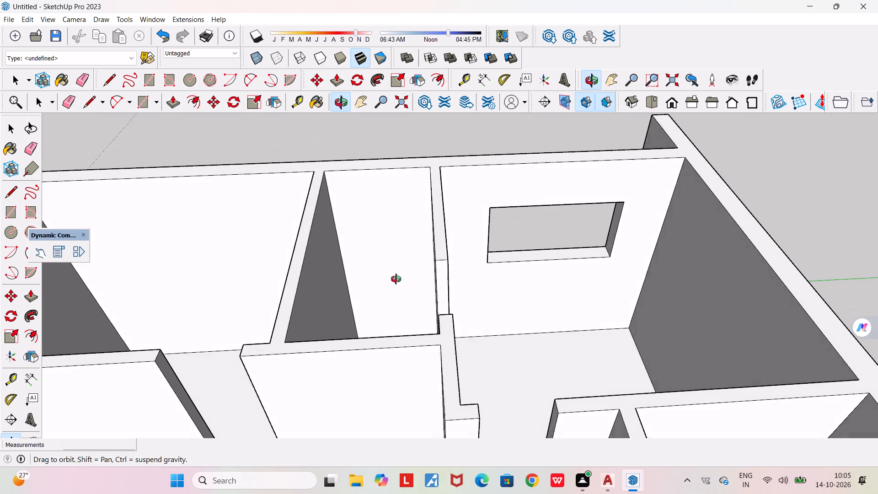
middle_drag(396, 279, 416, 292)
scroll(416, 293, up, 3)
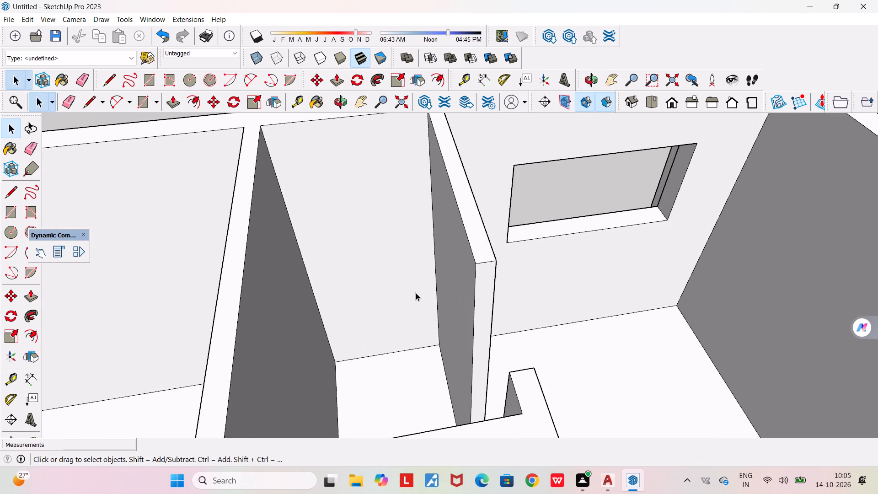
scroll(416, 293, down, 3)
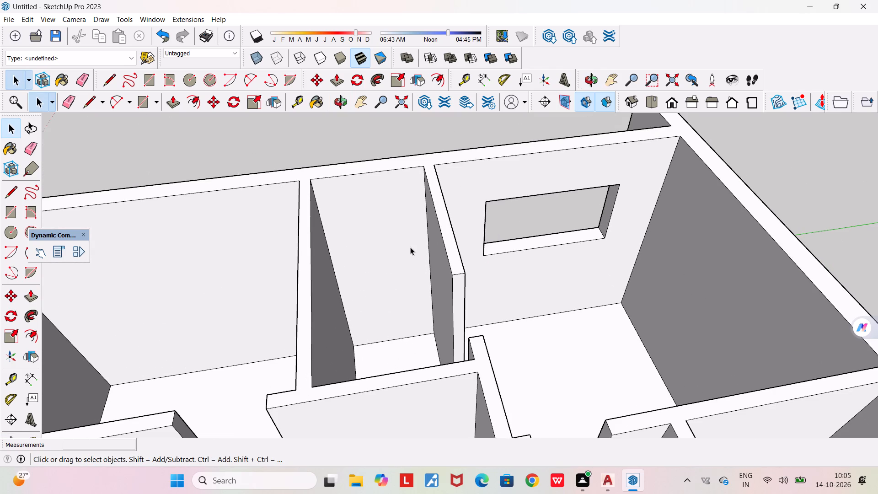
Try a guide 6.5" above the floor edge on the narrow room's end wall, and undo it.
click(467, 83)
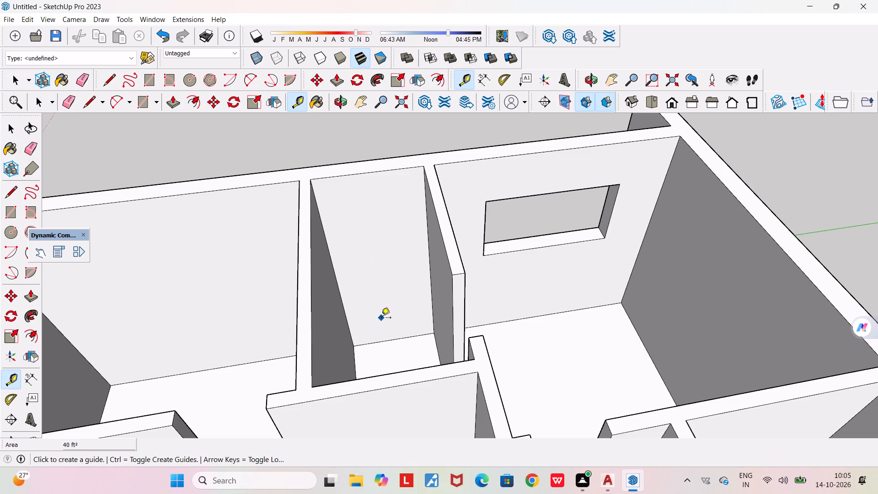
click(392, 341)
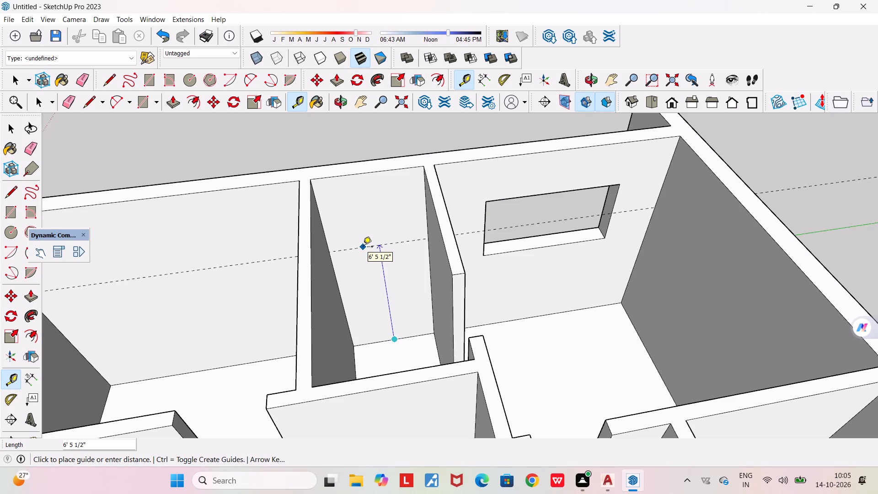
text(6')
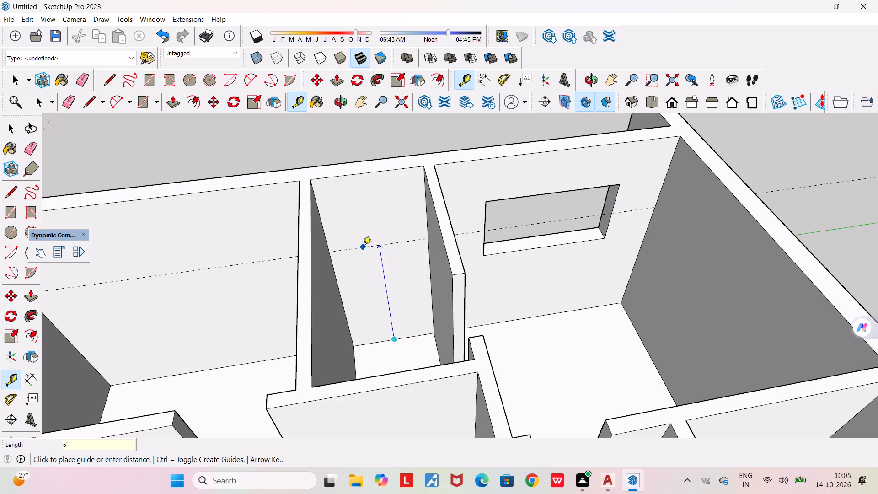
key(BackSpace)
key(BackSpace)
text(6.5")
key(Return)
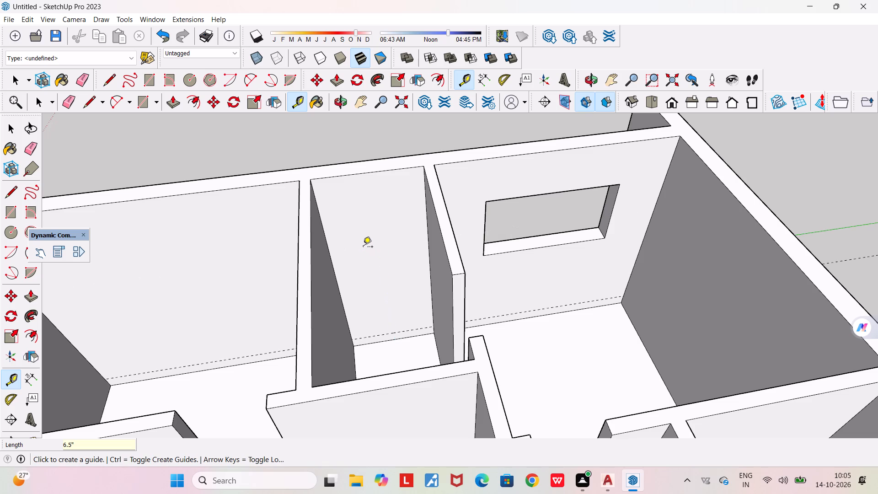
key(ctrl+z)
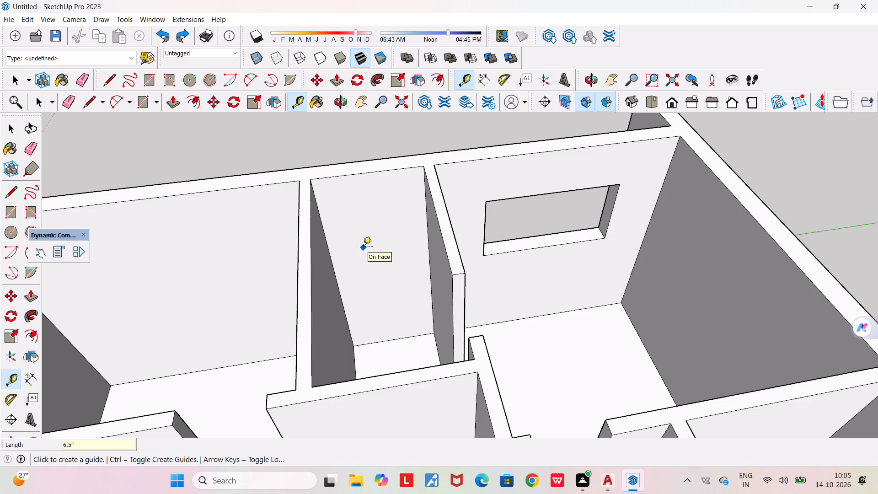
Place horizontal guides on the narrow room's end wall, one 6.5' above the floor edge and another 2' above that guide.
click(396, 338)
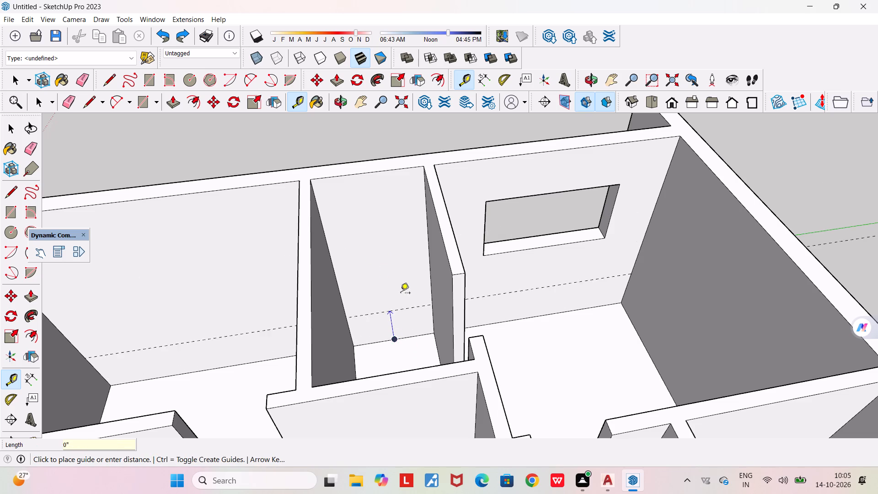
text(6.5')
key(Return)
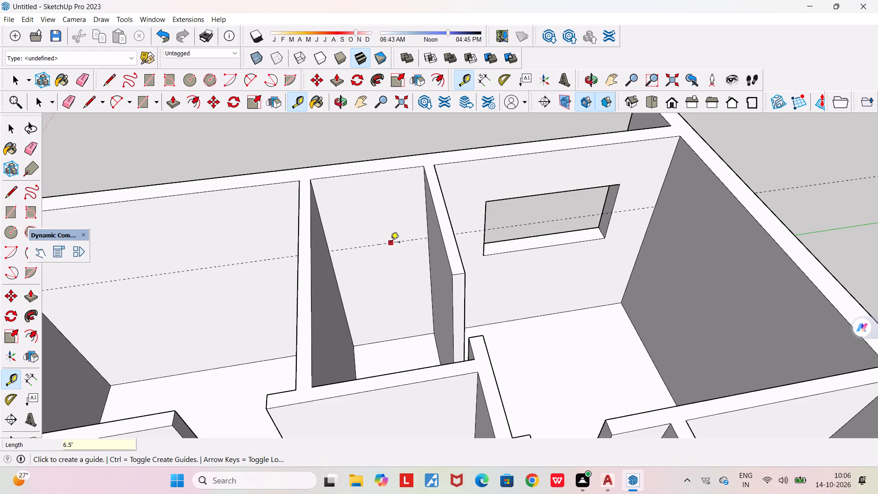
click(382, 243)
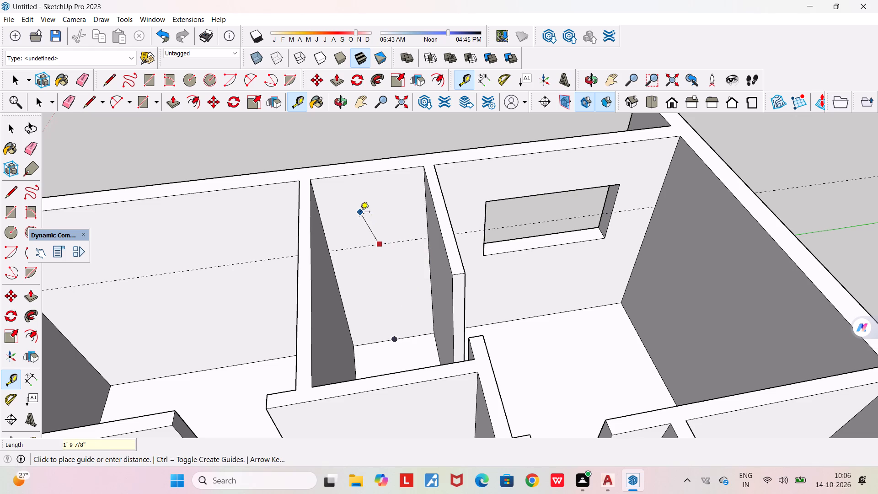
key(space)
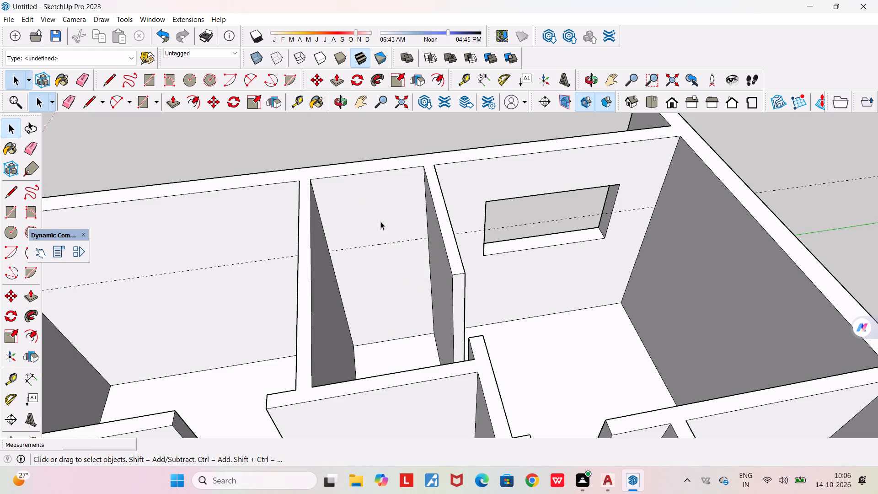
click(470, 82)
click(393, 245)
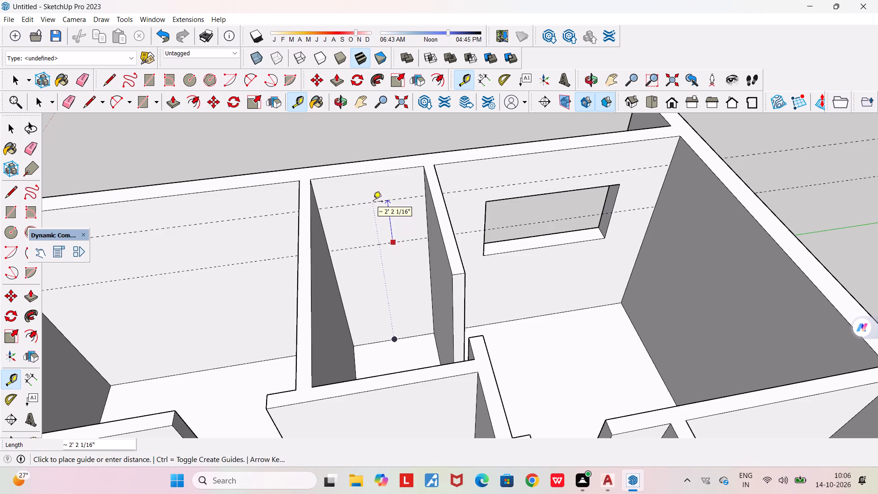
text(2')
key(Return)
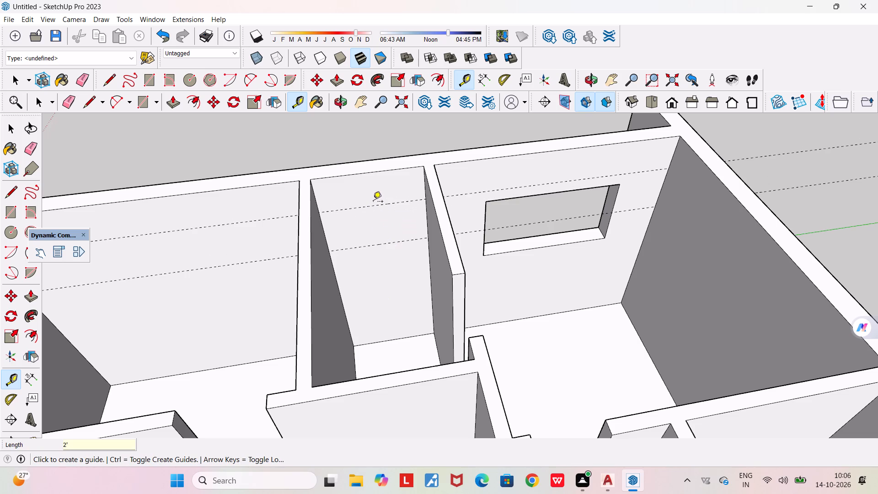
Place vertical guides on the narrow room's end wall, about 10 5/16" from one side wall and 10 11/16" from the partition shared with the corner room.
scroll(323, 231, up, 4)
click(323, 231)
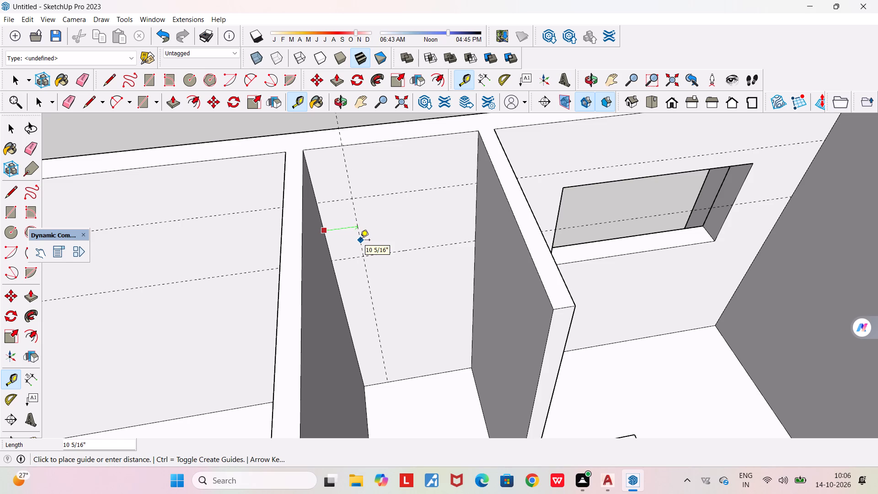
click(360, 241)
click(476, 214)
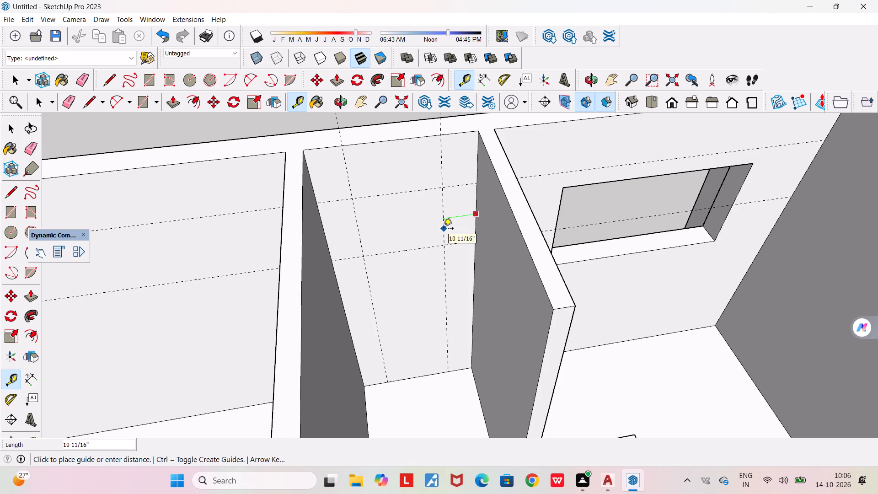
click(444, 229)
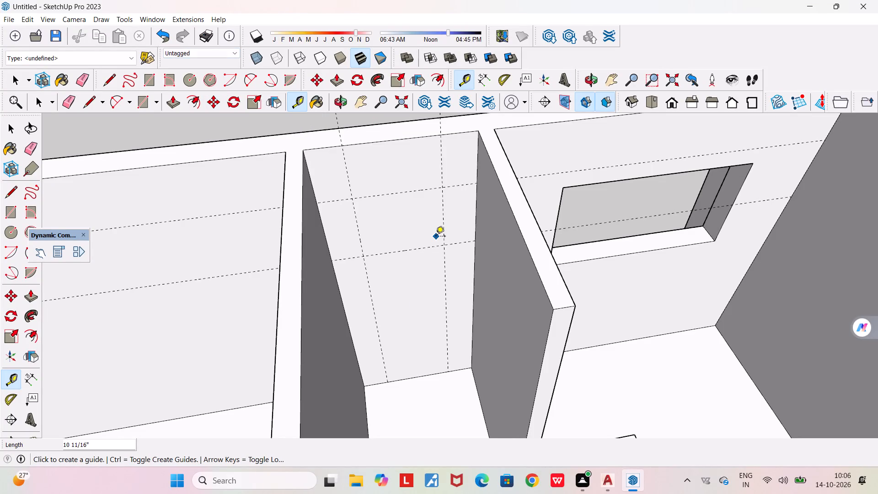
Draw a 2' high window rectangle between the four guide intersections on the narrow room's end wall.
key(r)
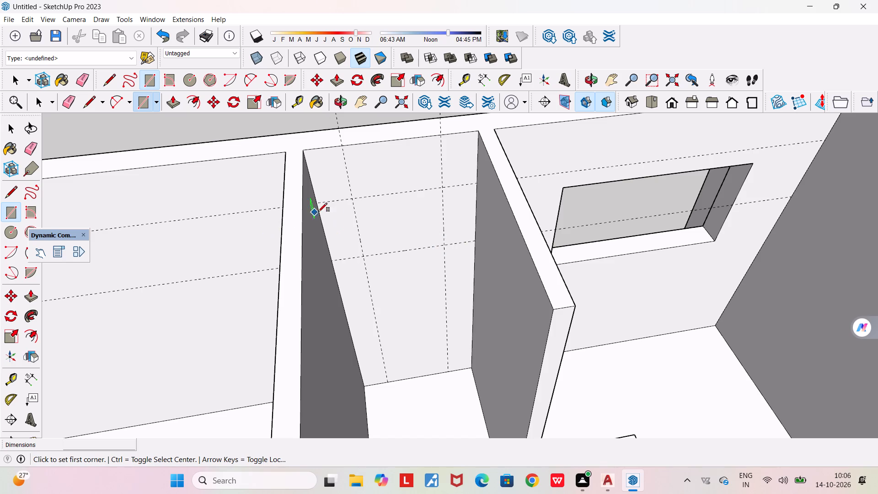
click(352, 199)
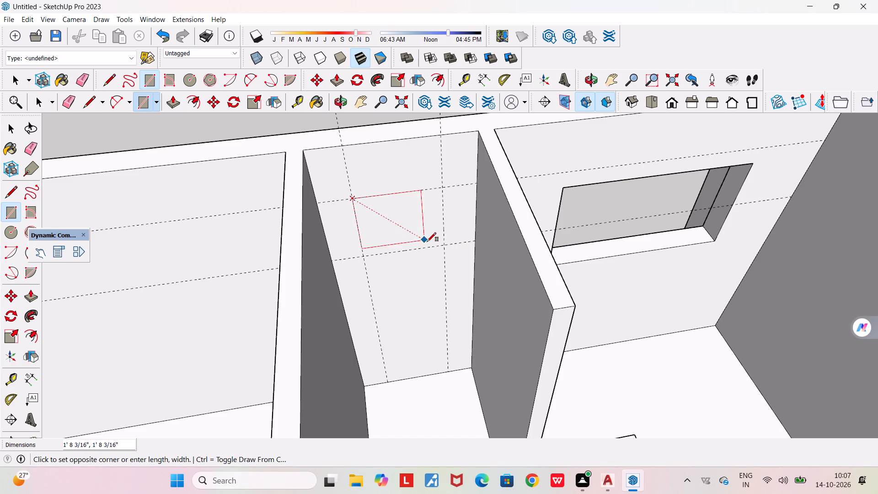
click(446, 245)
scroll(382, 327, down, 4)
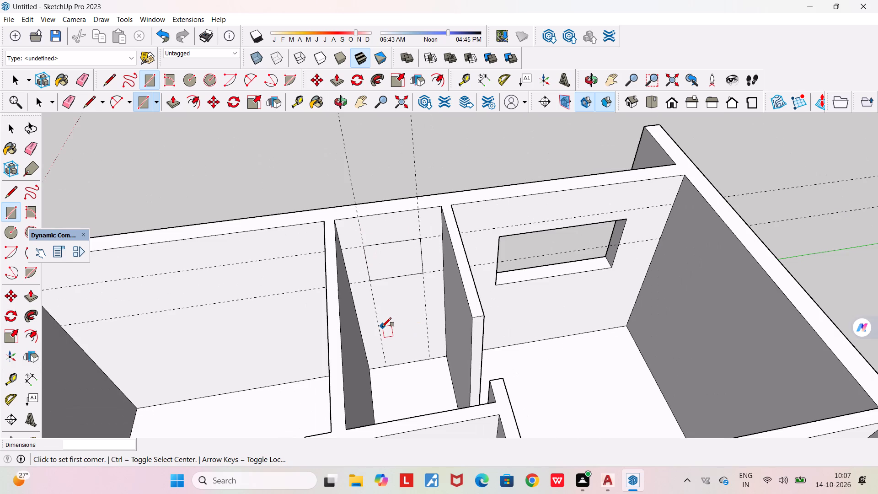
key(space)
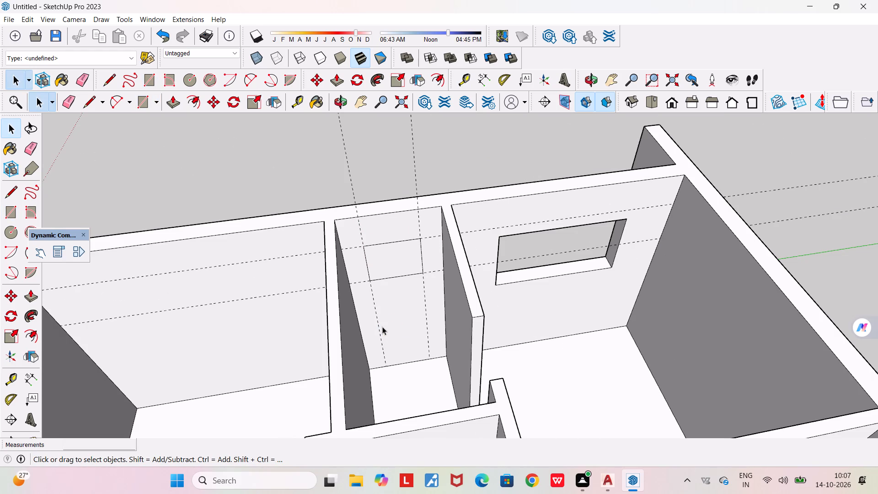
Erase the four guides around the window rectangle on the narrow room's end wall.
scroll(382, 327, up, 2)
key(e)
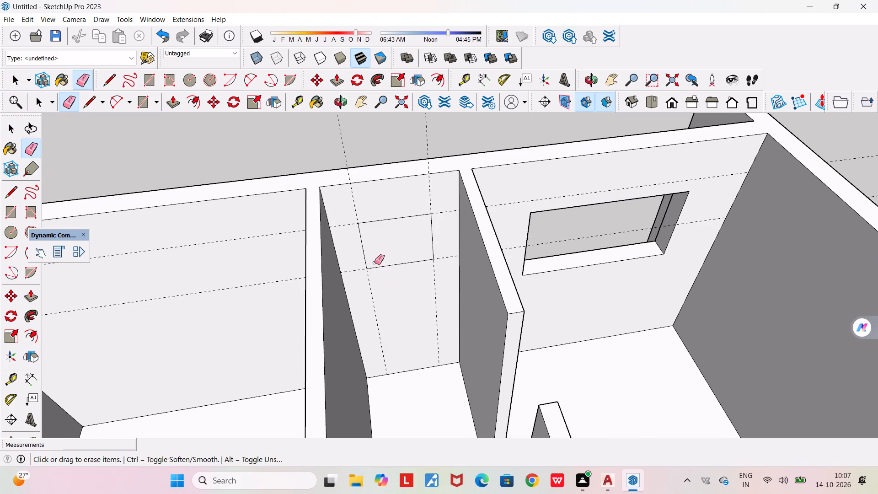
scroll(375, 263, up, 1)
drag(359, 191, 348, 263)
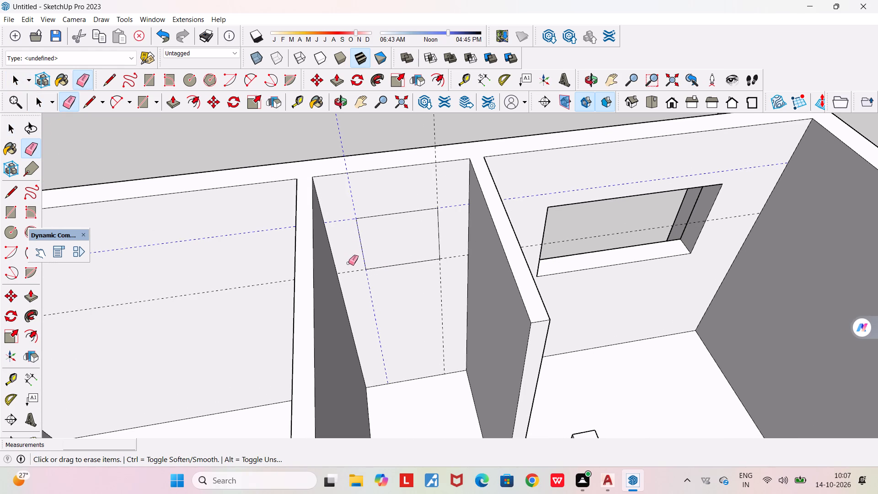
drag(348, 263, 454, 242)
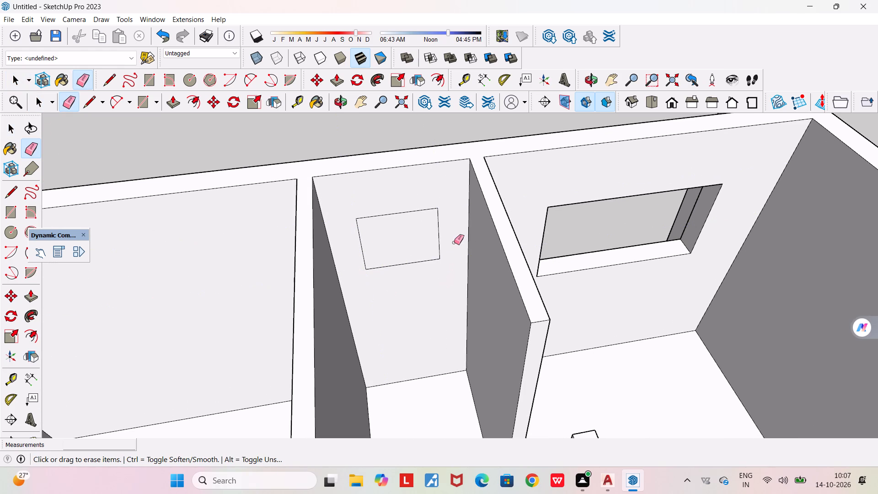
scroll(381, 289, down, 2)
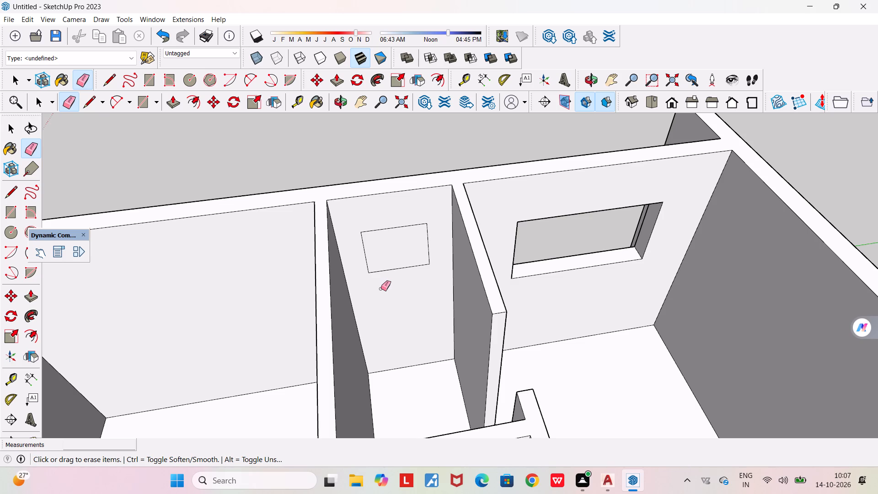
key(space)
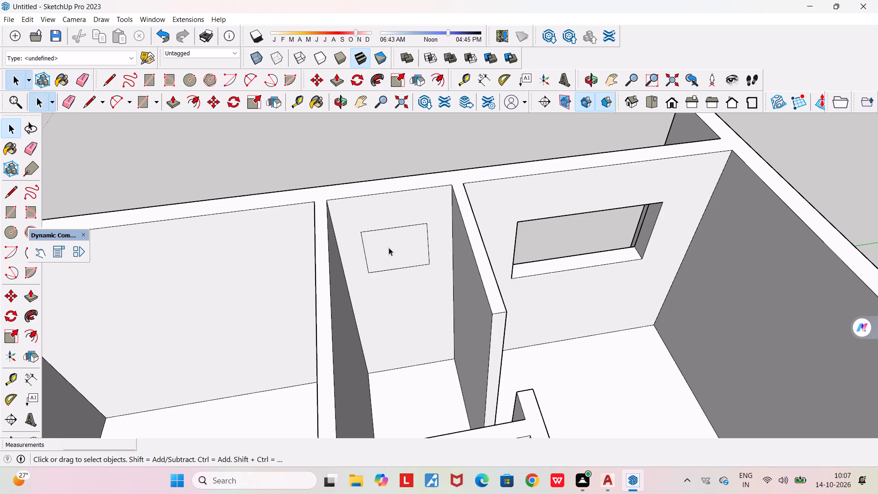
Push the window rectangle 9" through the narrow room's end wall to its outer face to cut the opening.
key(semicolon)
key(p)
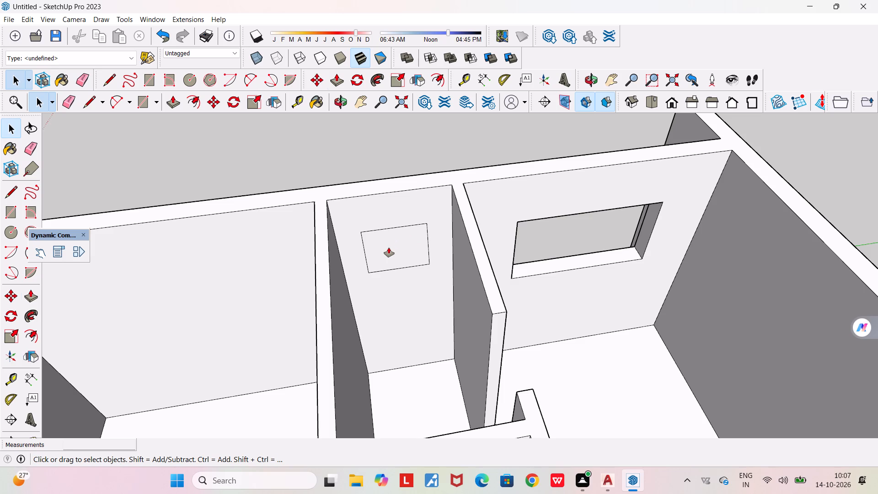
click(389, 247)
middle_drag(377, 184, 398, 197)
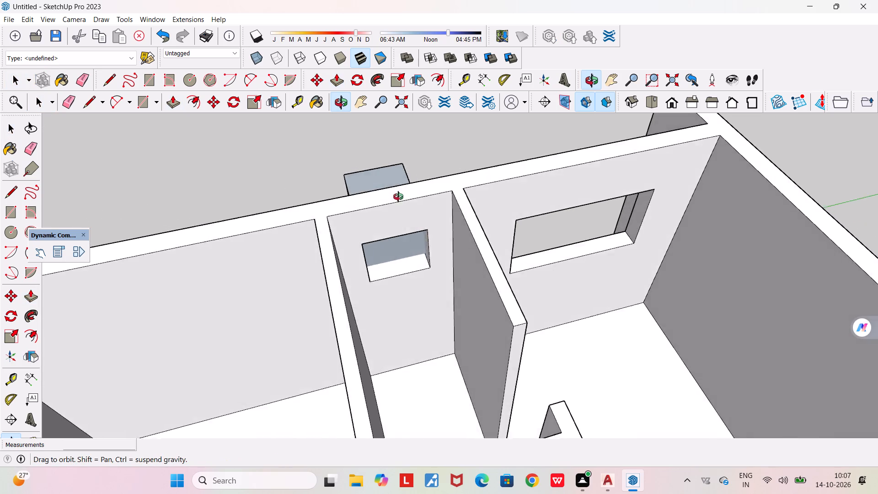
middle_drag(398, 197, 789, 196)
scroll(766, 228, down, 1)
click(586, 350)
Examine the narrow room's new window opening from outside, and the surrounding rooms from above.
middle_drag(586, 350, 524, 324)
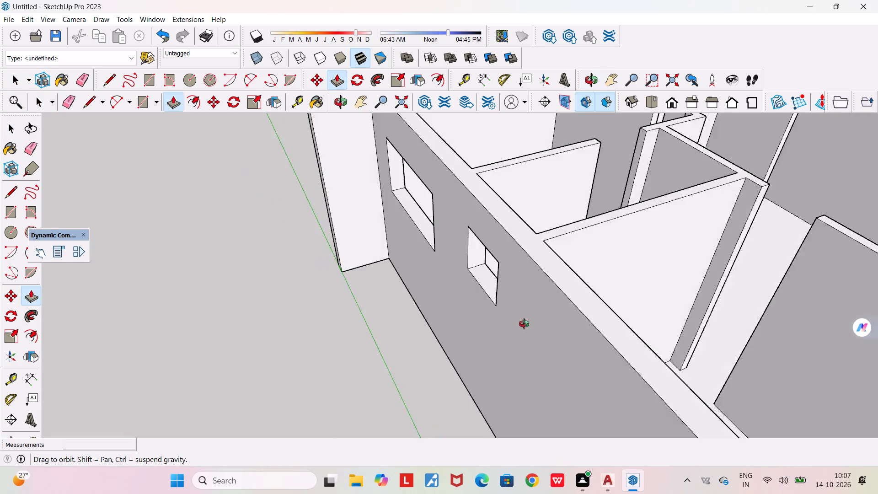
middle_drag(524, 324, 341, 295)
scroll(341, 295, down, 5)
middle_drag(366, 319, 222, 383)
scroll(222, 384, down, 4)
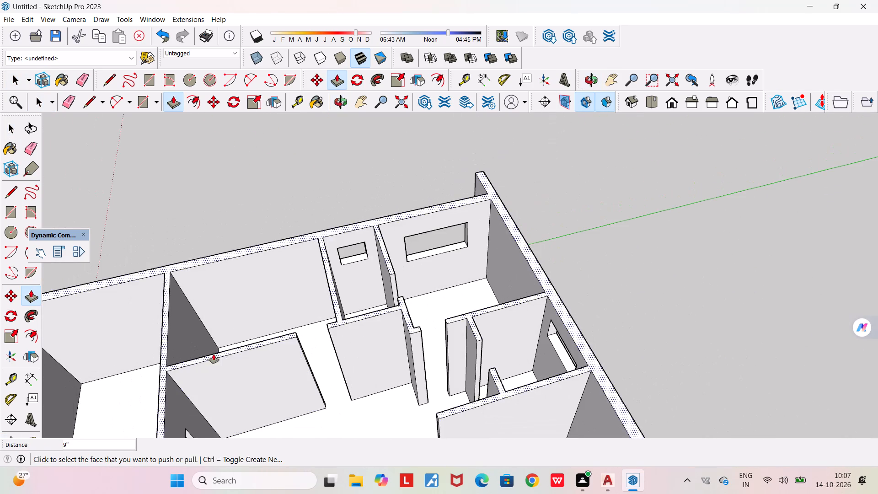
scroll(213, 344, down, 3)
scroll(220, 308, up, 4)
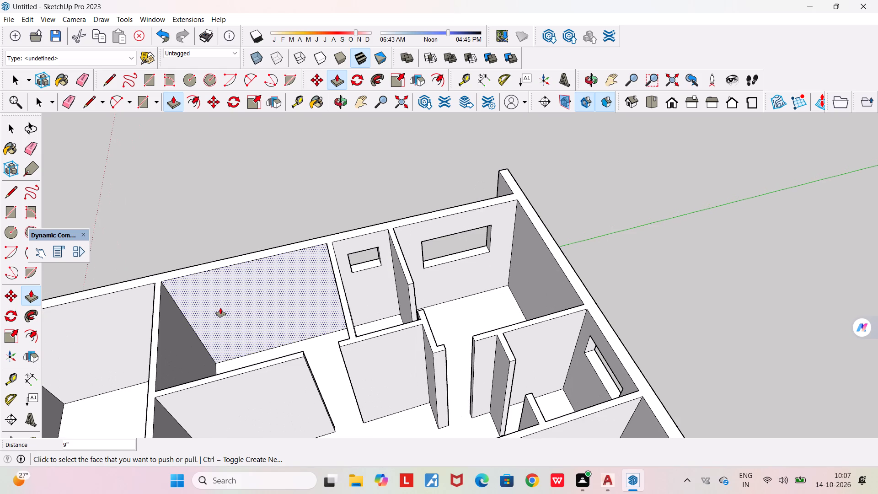
key(space)
scroll(220, 308, down, 2)
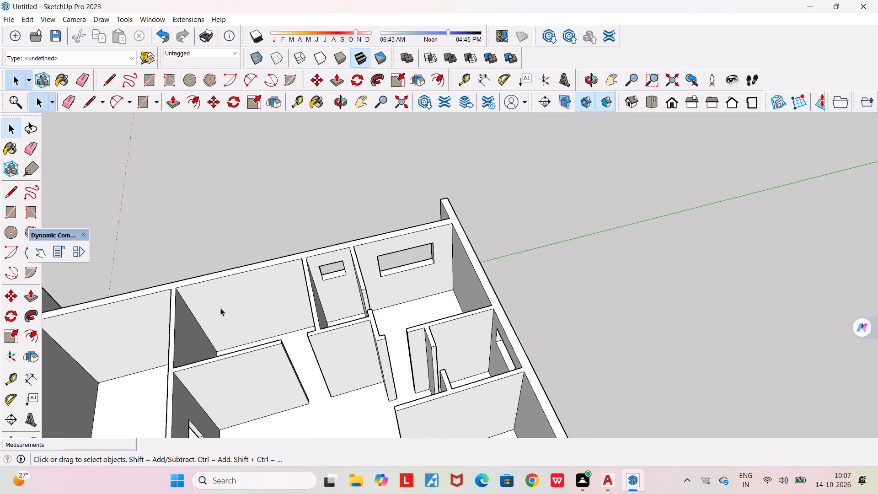
scroll(220, 308, down, 2)
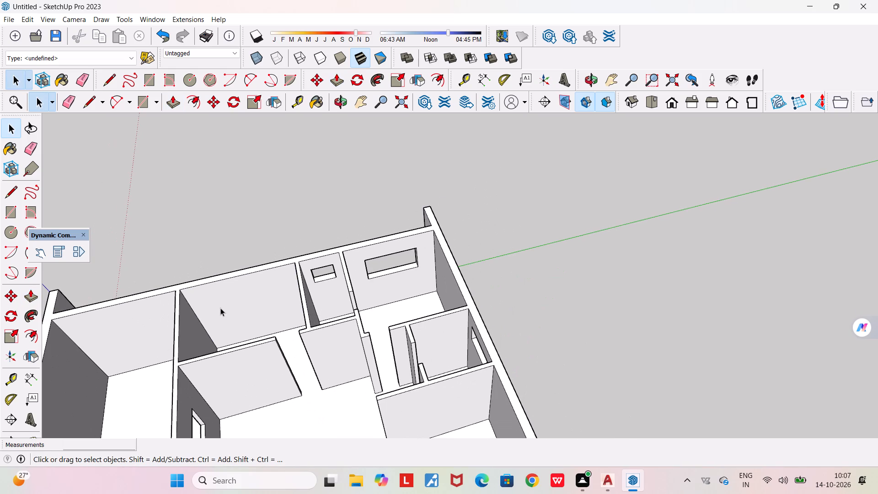
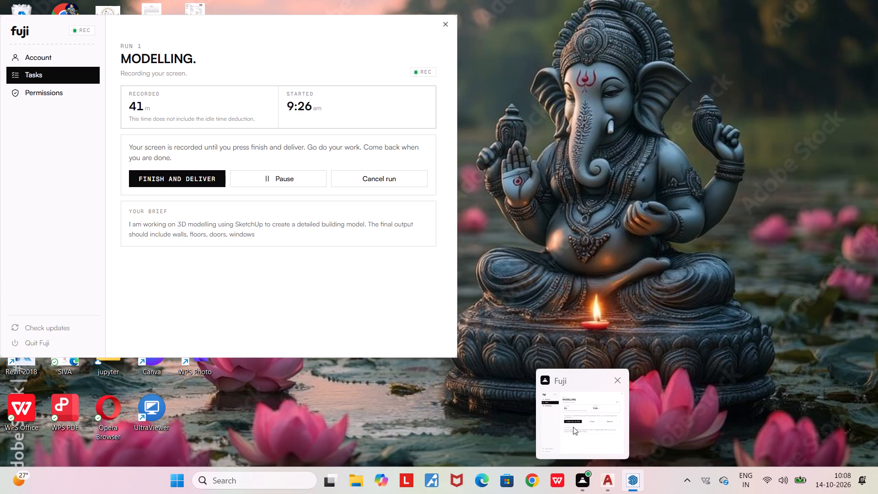
Examine the house model's rooms, partition walls and window openings from several angles.
scroll(395, 230, down, 8)
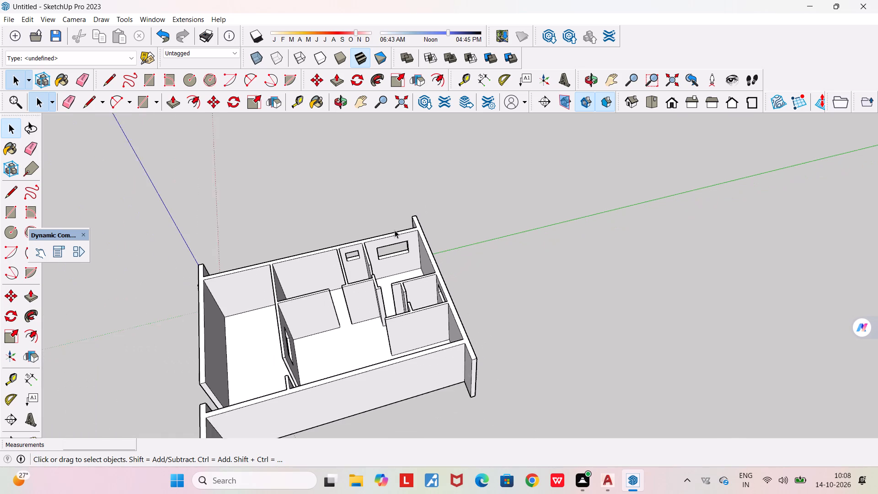
scroll(293, 314, down, 3)
scroll(248, 343, up, 5)
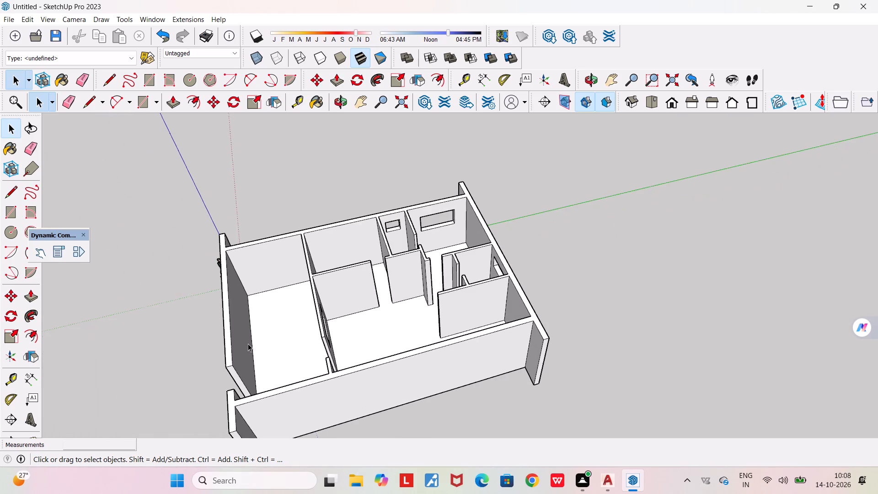
middle_drag(230, 354, 182, 369)
scroll(191, 375, up, 3)
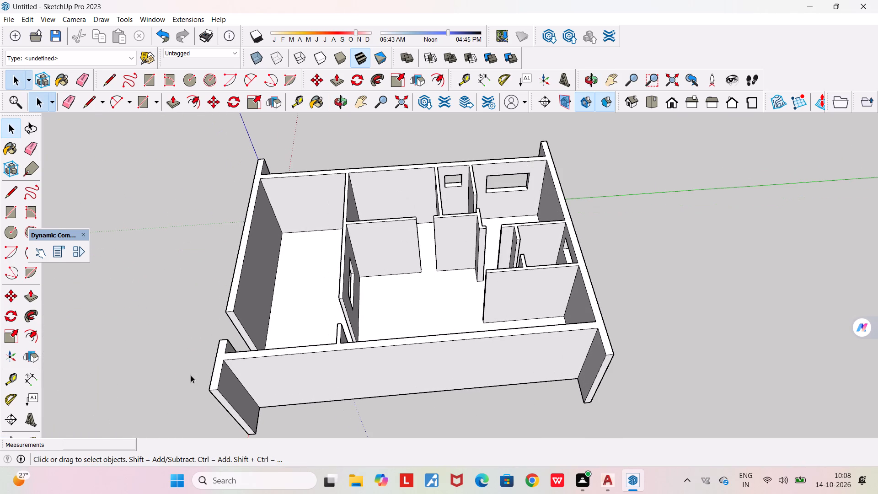
scroll(388, 200, up, 5)
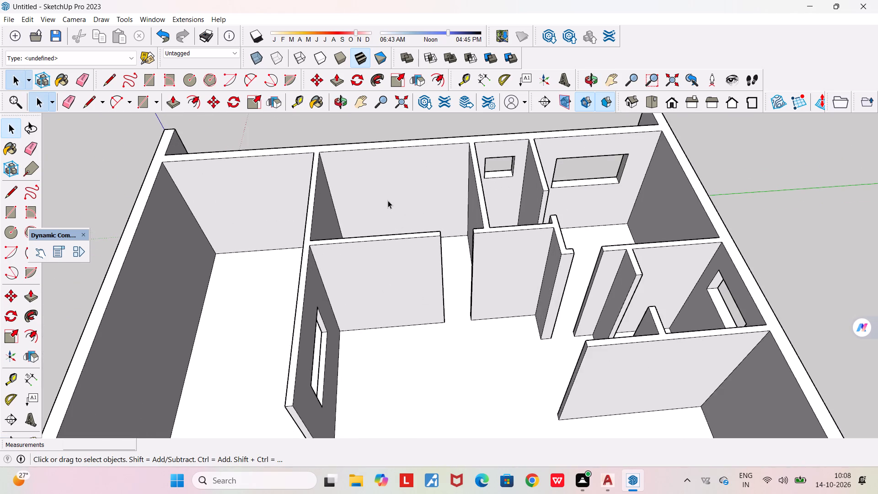
scroll(388, 200, down, 4)
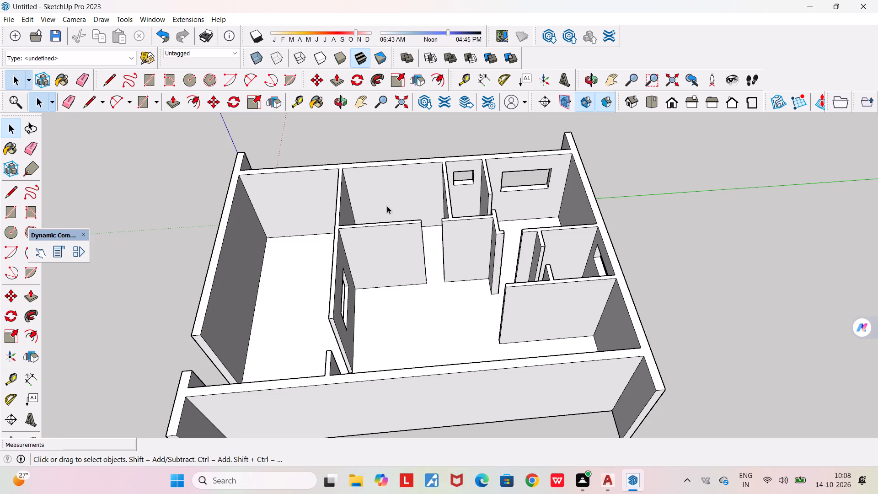
scroll(387, 206, down, 4)
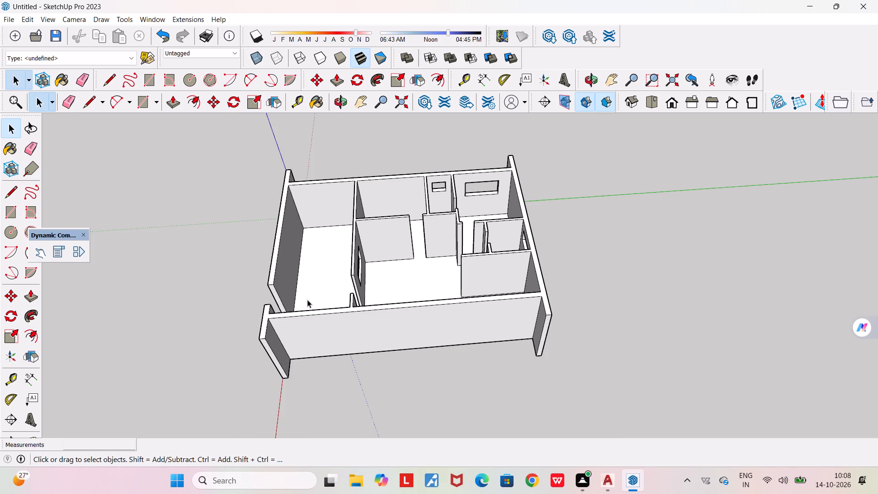
middle_drag(307, 300, 606, 307)
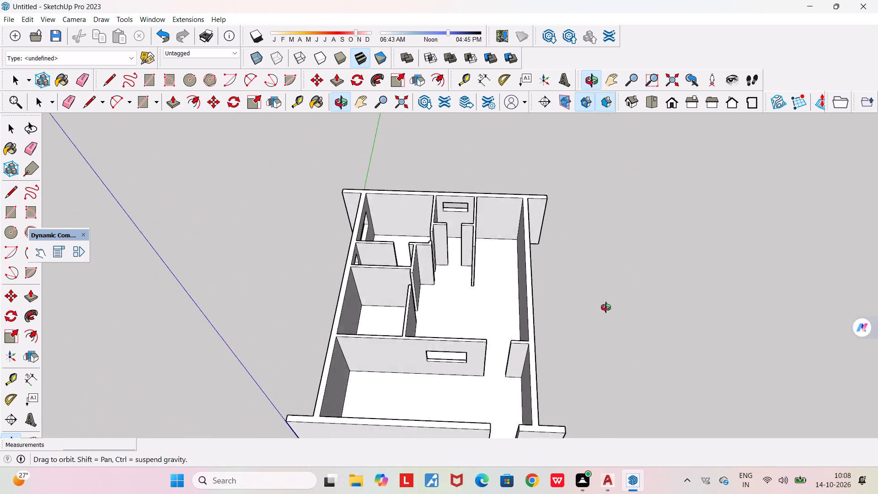
middle_drag(606, 307, 611, 311)
scroll(331, 311, up, 1)
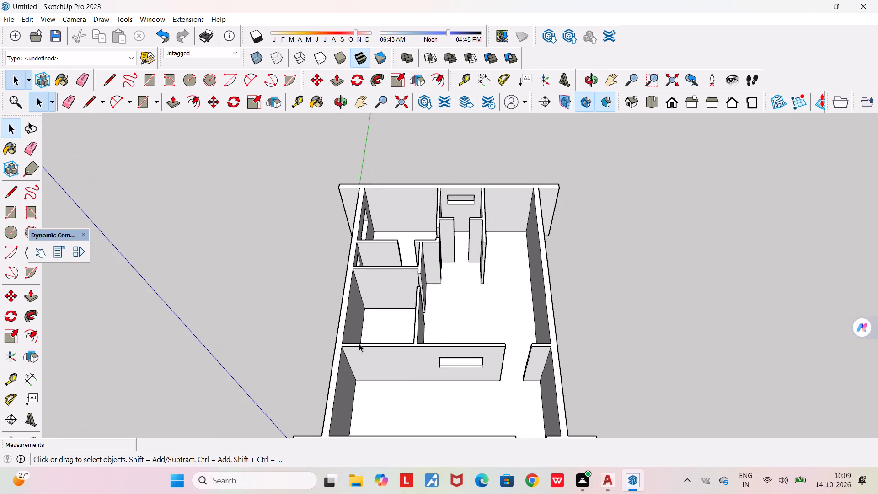
middle_drag(416, 403, 194, 367)
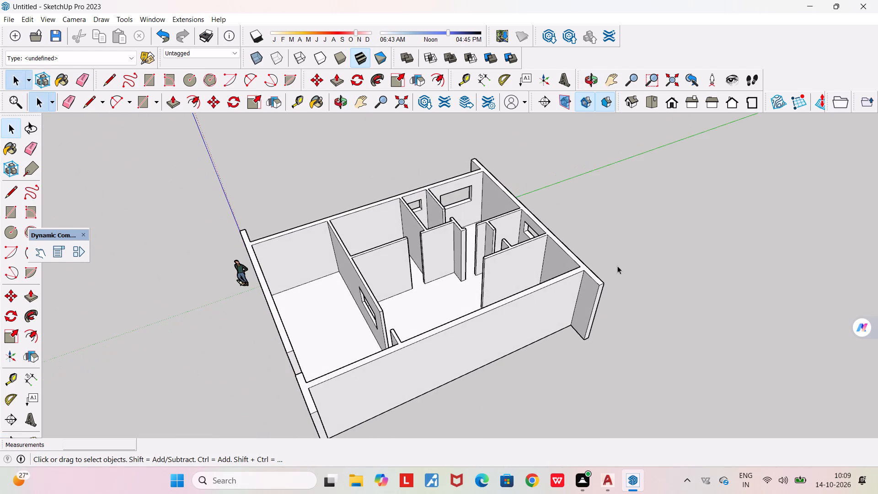
middle_drag(616, 277, 515, 331)
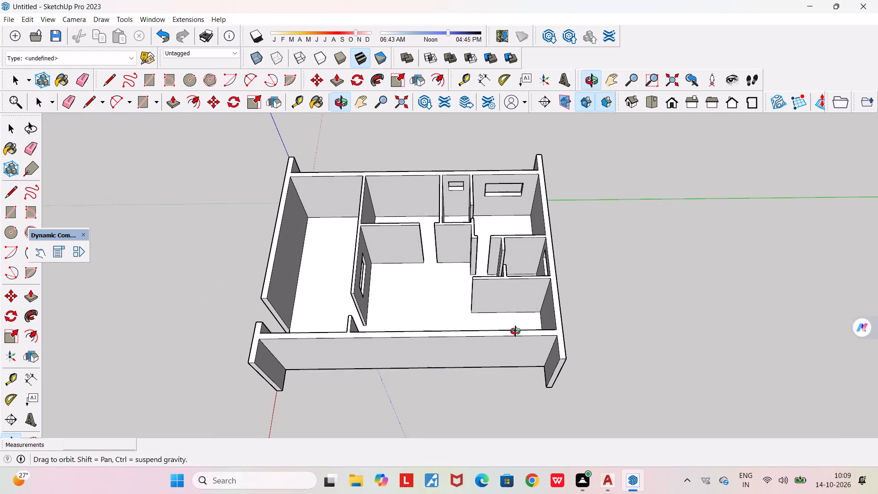
middle_drag(515, 331, 515, 331)
scroll(405, 210, up, 6)
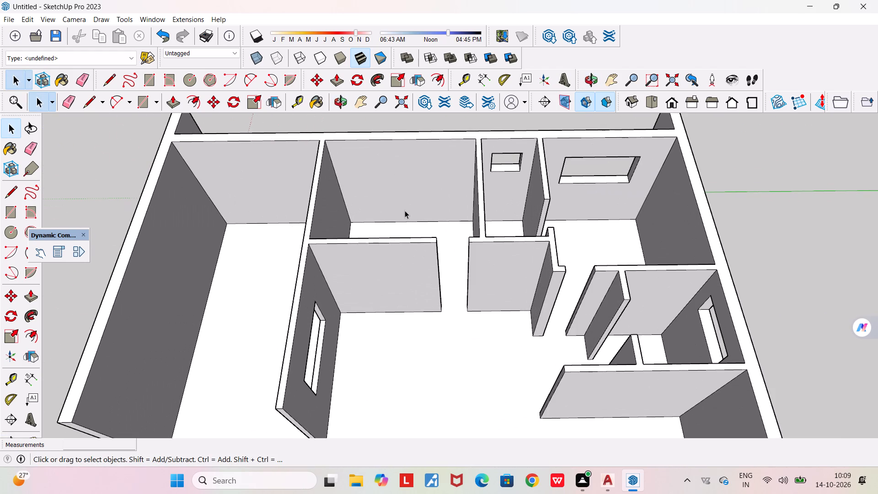
middle_drag(422, 214, 449, 193)
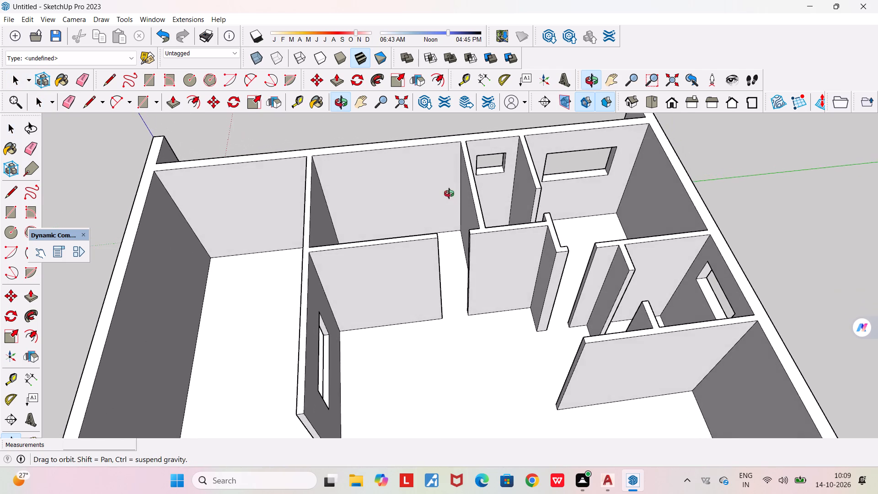
middle_drag(449, 193, 436, 203)
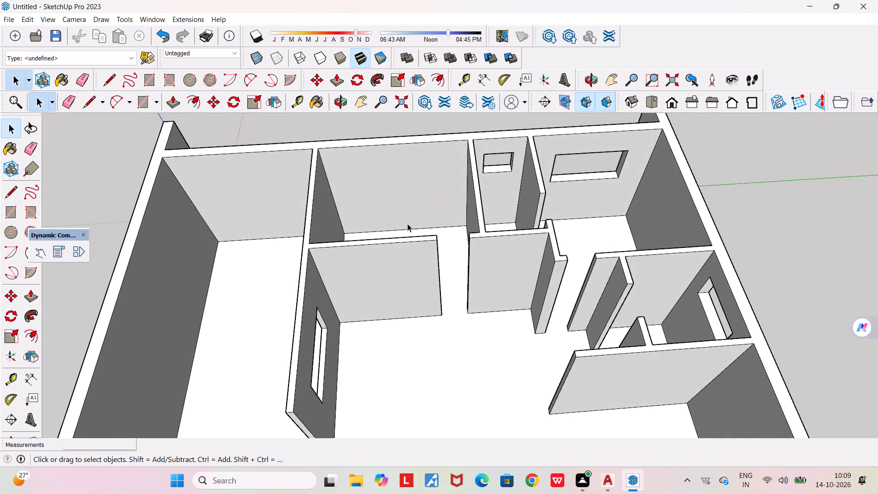
scroll(405, 224, up, 3)
scroll(433, 273, down, 4)
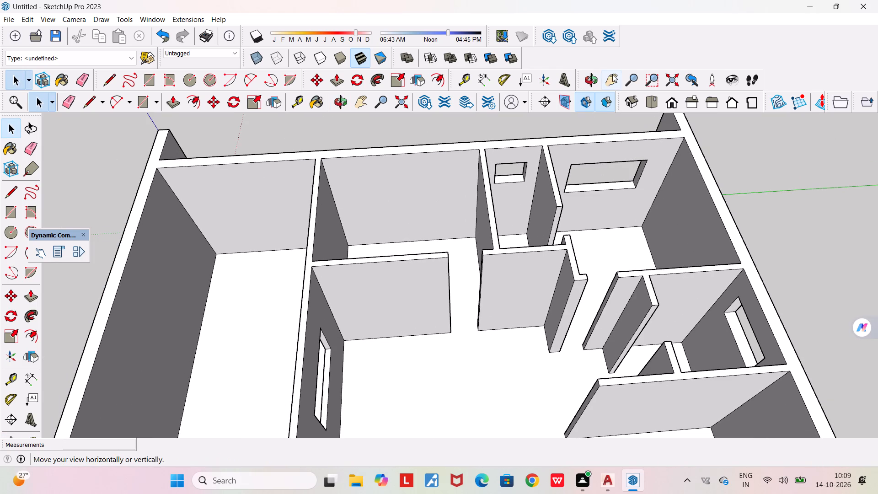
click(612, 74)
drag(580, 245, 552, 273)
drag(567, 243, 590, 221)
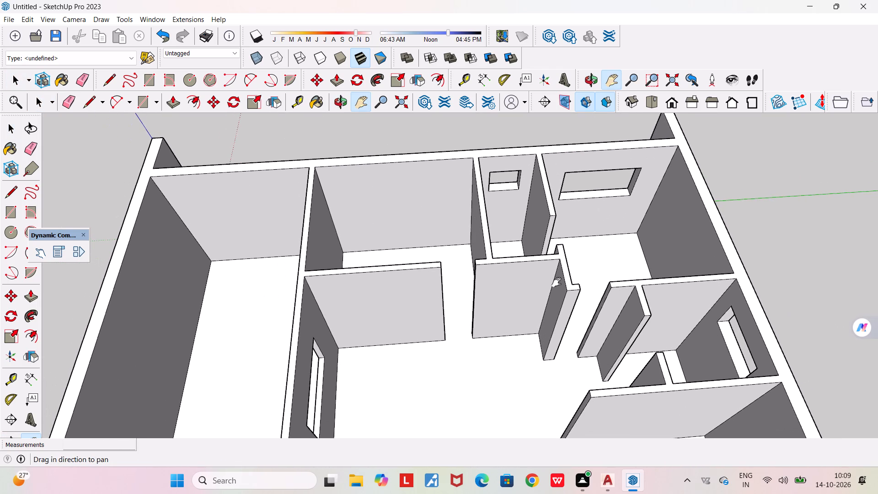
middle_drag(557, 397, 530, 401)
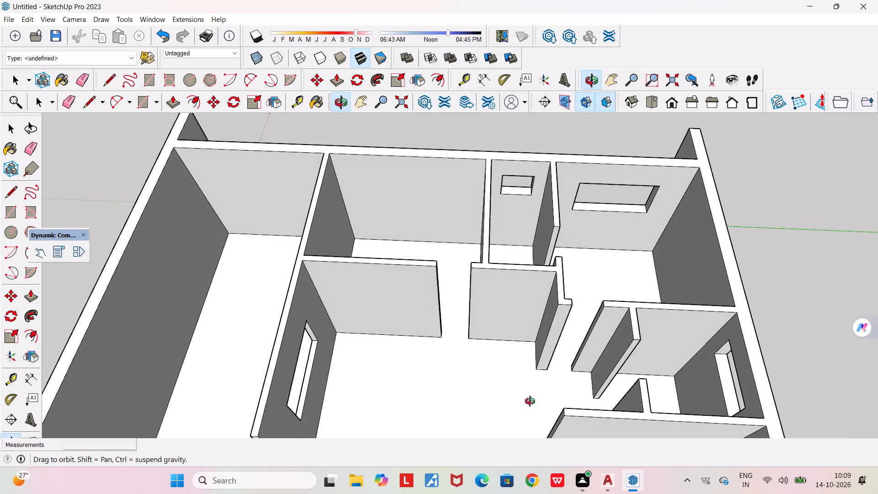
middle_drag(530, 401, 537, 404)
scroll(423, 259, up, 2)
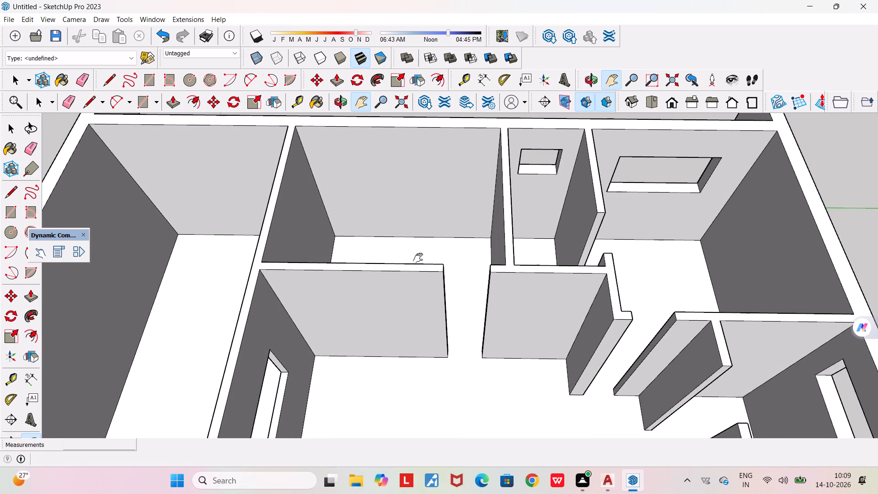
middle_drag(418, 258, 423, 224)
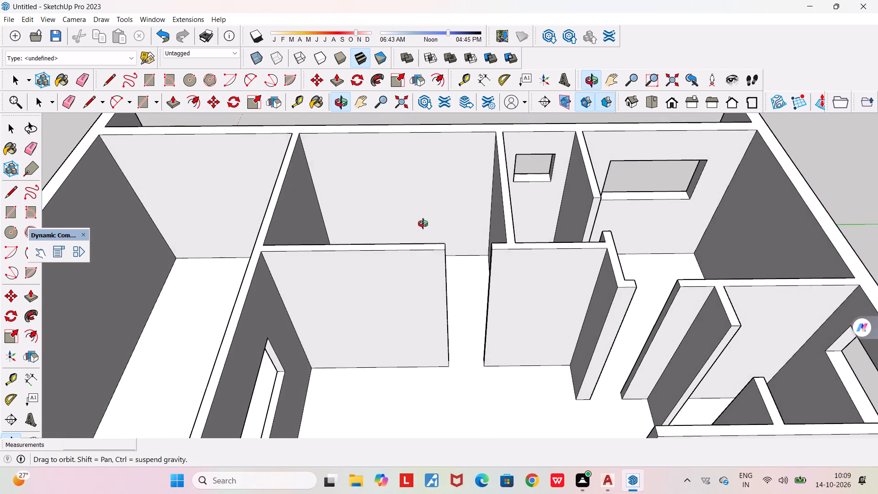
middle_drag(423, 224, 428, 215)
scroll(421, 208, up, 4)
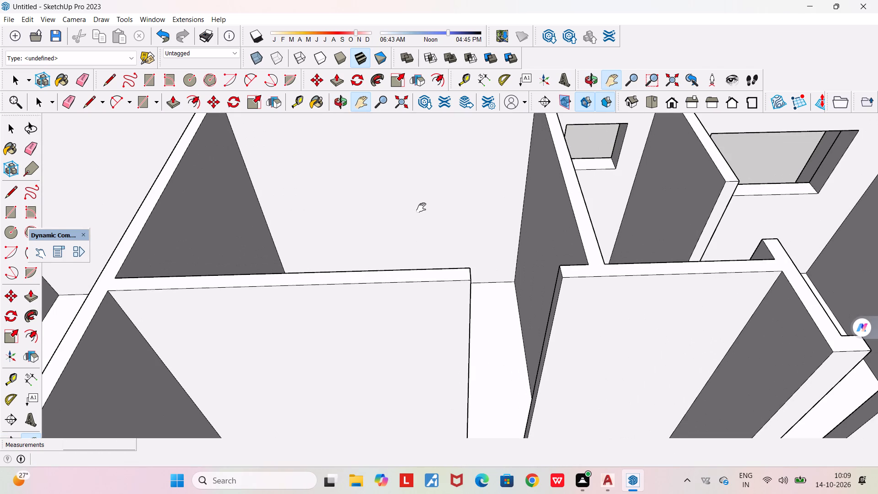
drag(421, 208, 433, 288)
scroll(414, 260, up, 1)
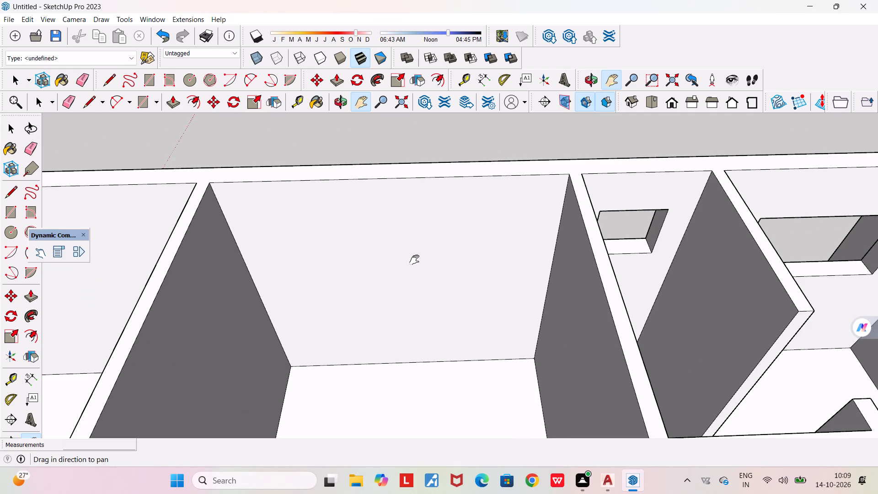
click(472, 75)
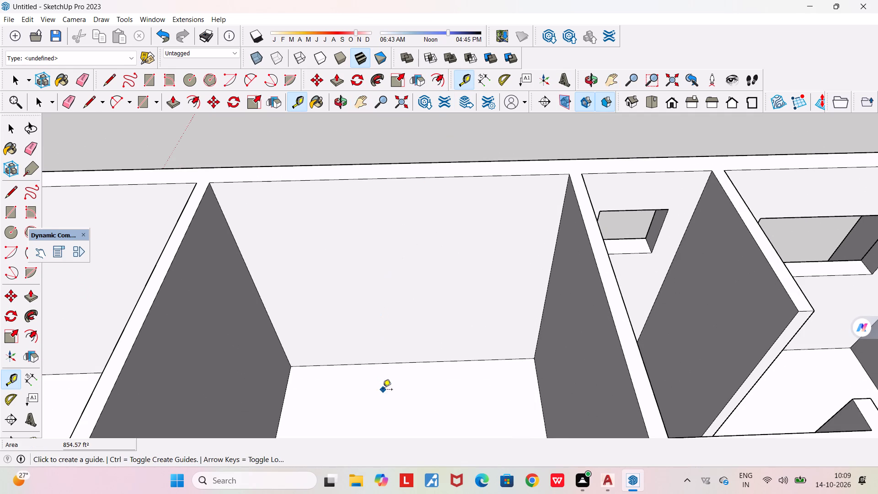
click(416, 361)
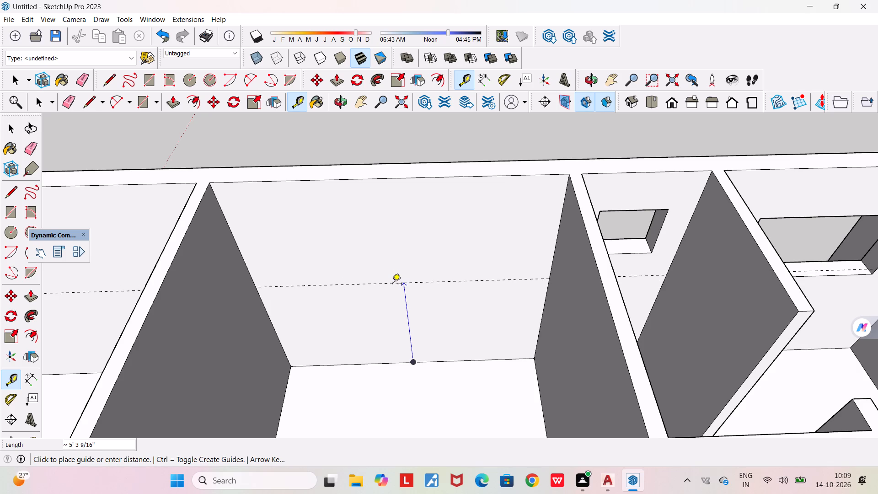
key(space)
In top view, draw a 9" line across the outer wall's top, from the partition corner below the small-window room to the outer edge.
scroll(392, 285, down, 5)
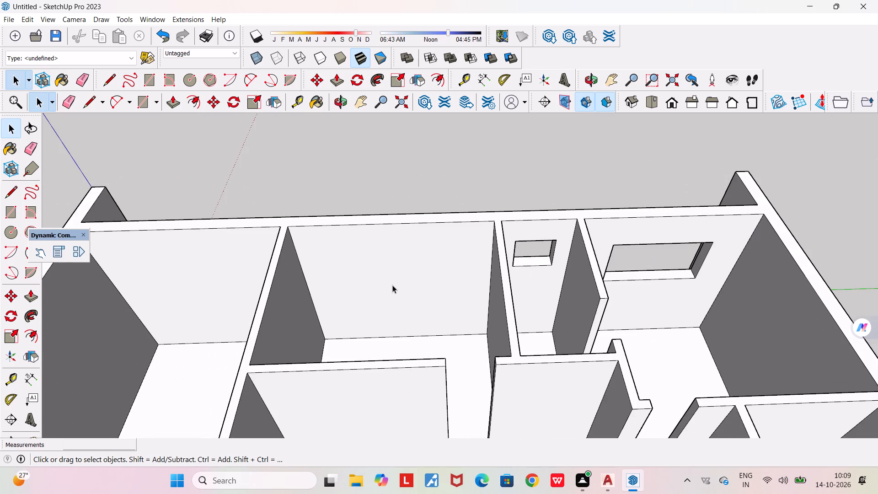
scroll(392, 285, down, 9)
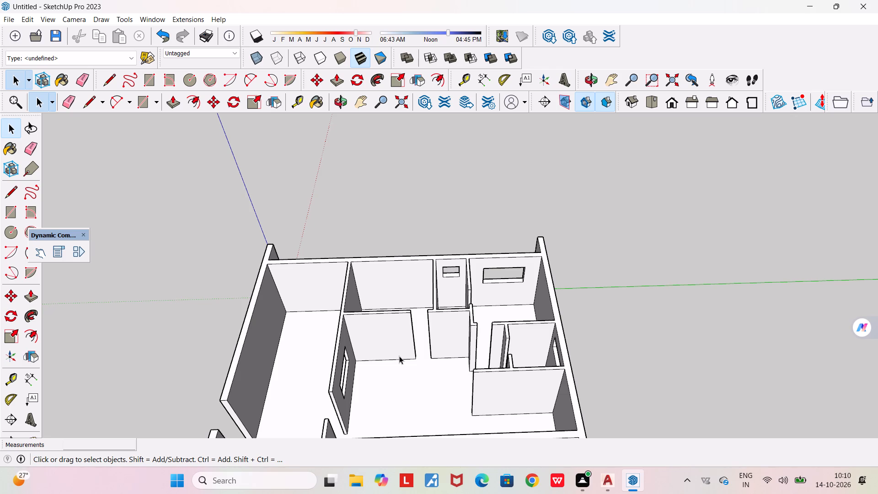
scroll(395, 364, down, 4)
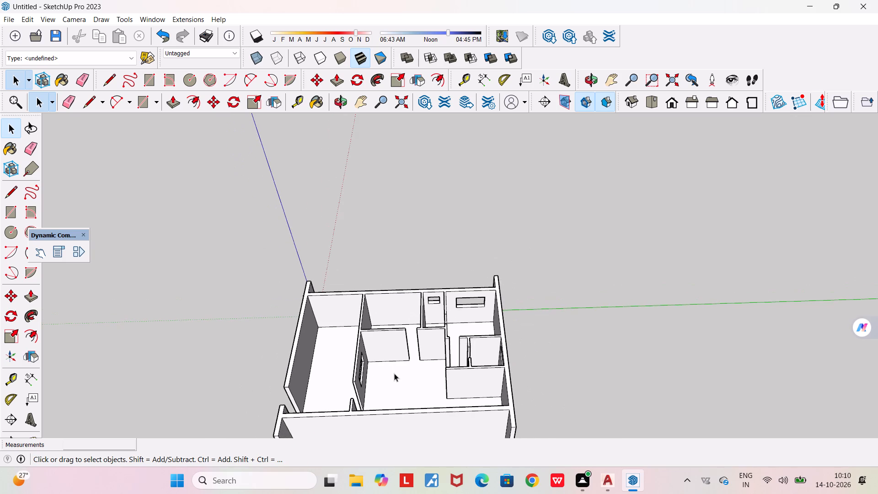
scroll(391, 372, down, 4)
middle_drag(364, 380, 556, 317)
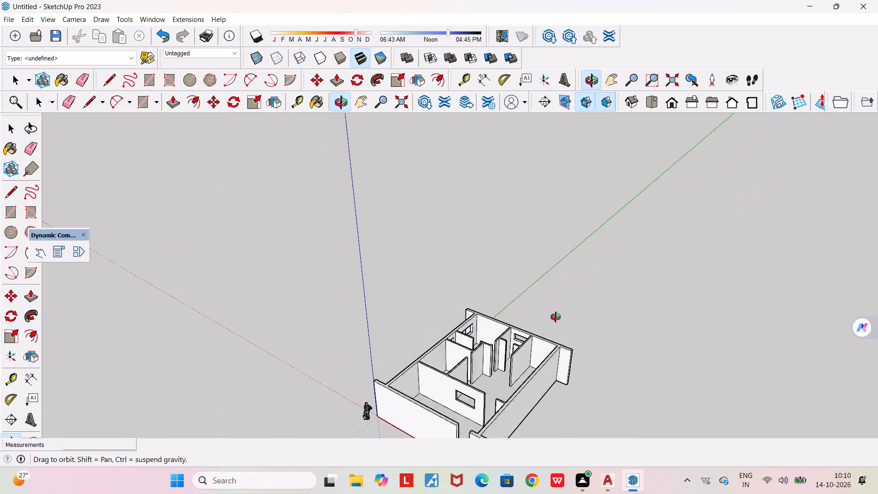
middle_drag(556, 317, 635, 329)
scroll(463, 378, up, 16)
scroll(462, 362, up, 6)
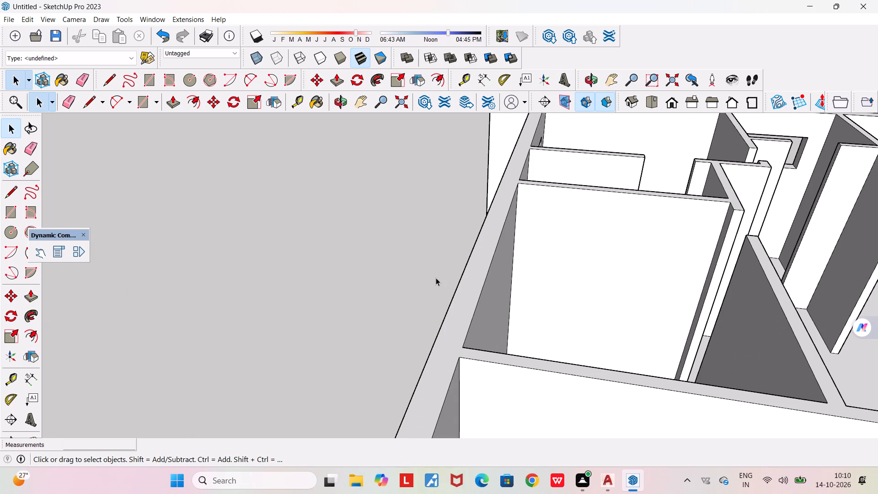
scroll(434, 278, up, 3)
scroll(434, 278, down, 3)
middle_drag(457, 316, 396, 275)
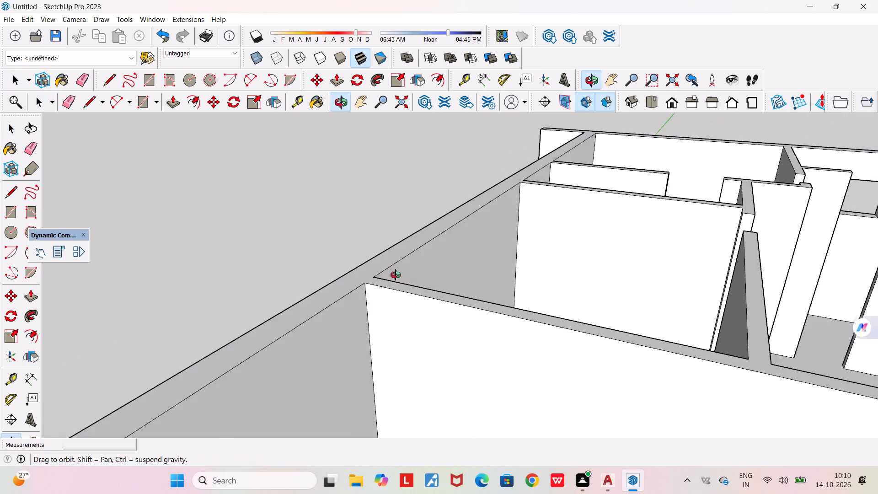
middle_drag(396, 275, 414, 285)
scroll(414, 285, down, 4)
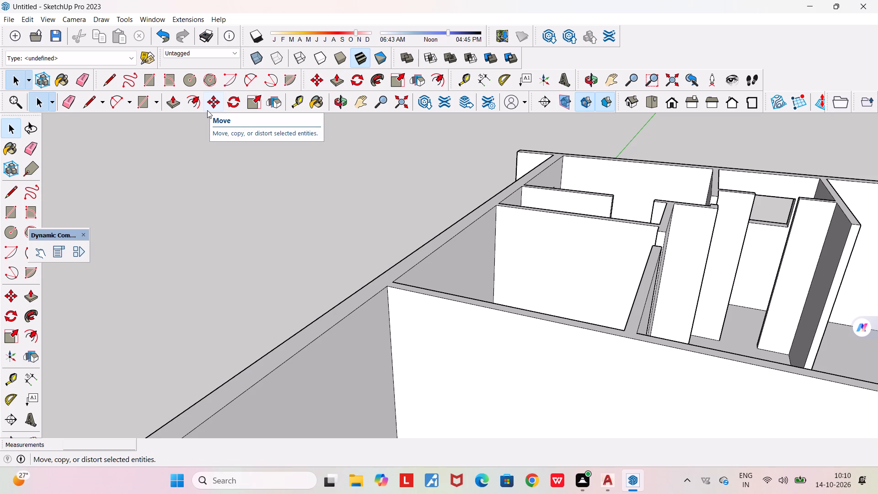
key(l)
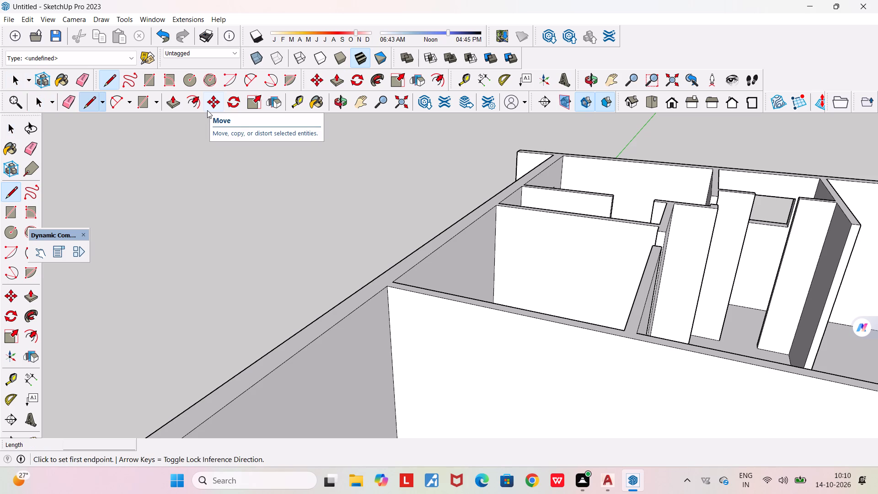
key(Return)
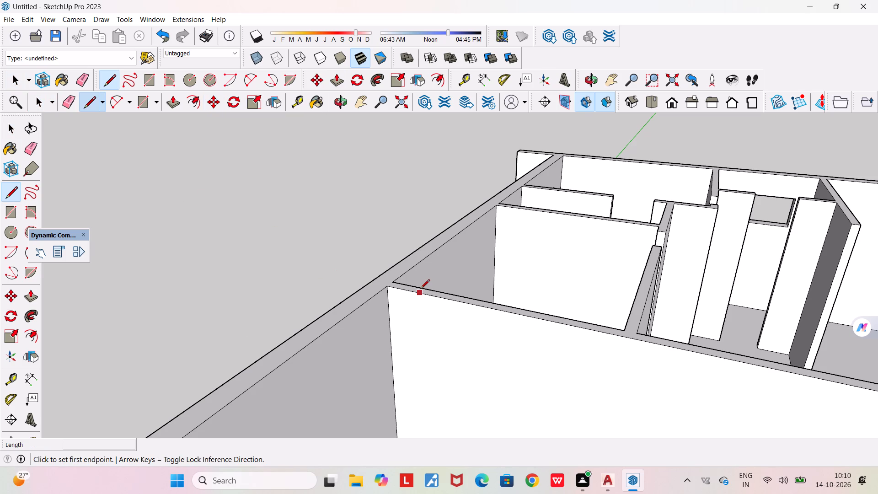
click(650, 102)
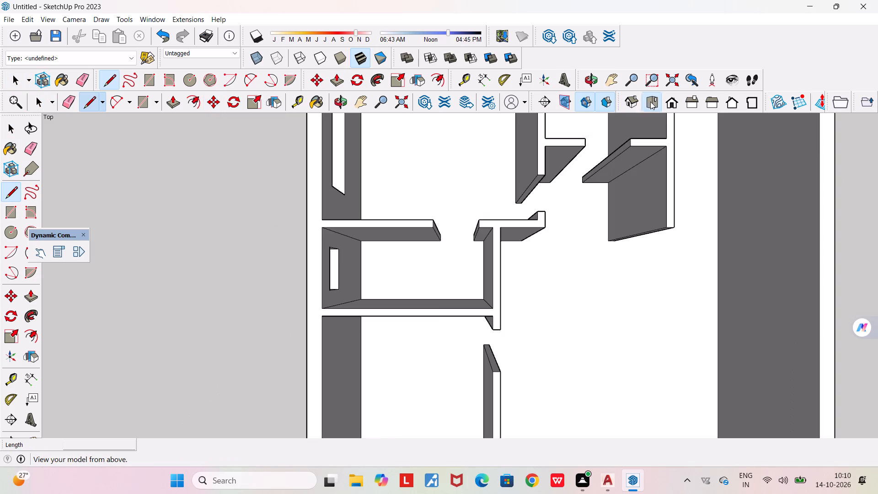
scroll(312, 303, up, 11)
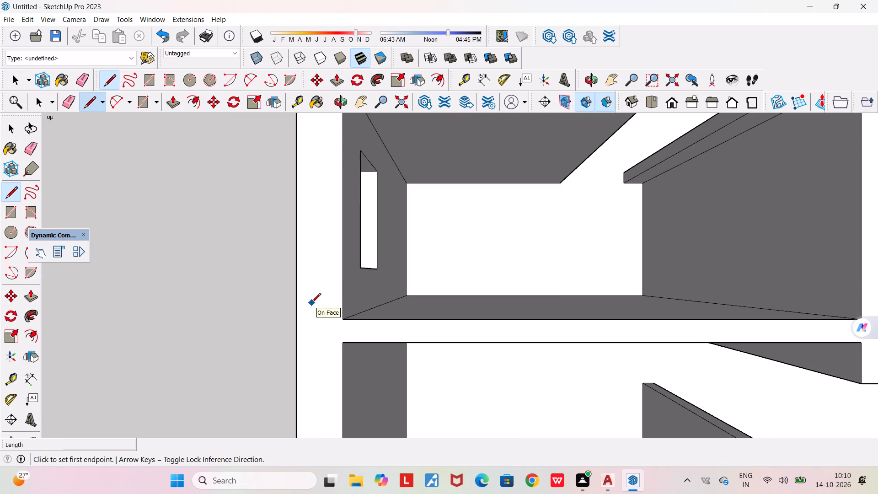
click(342, 344)
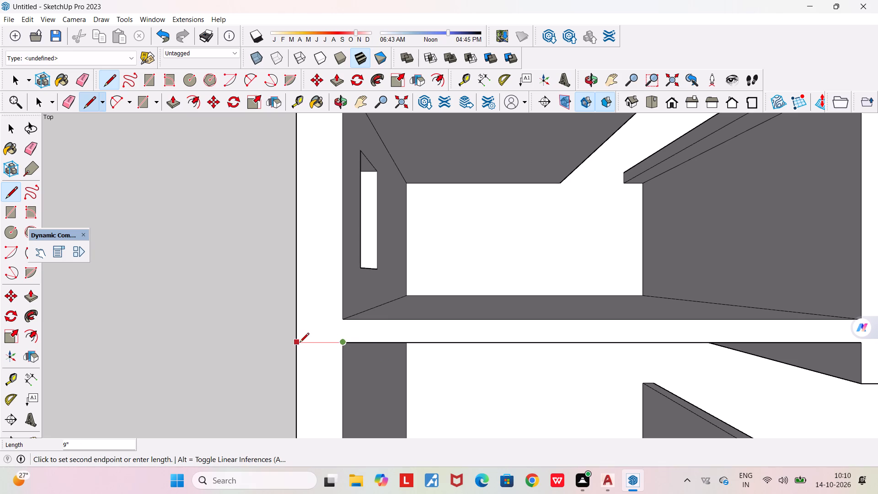
click(300, 343)
scroll(300, 344, down, 18)
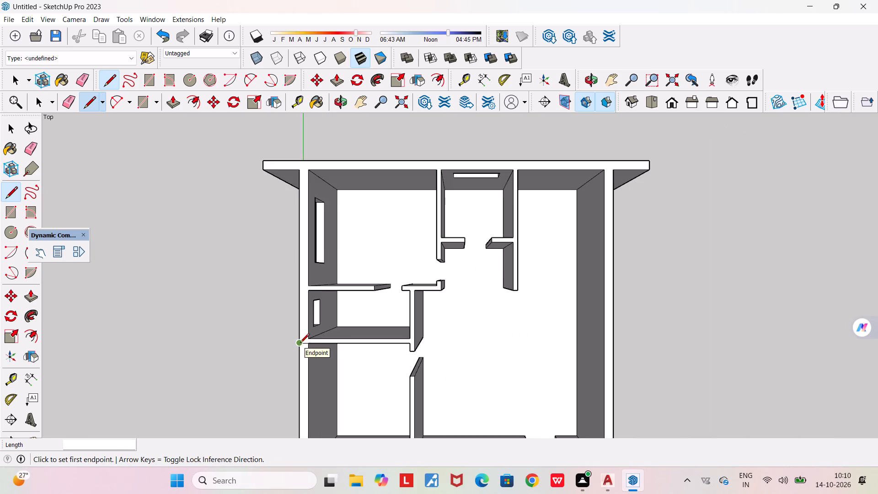
Draw a 9" line across the top of the outer wall with the side windows, from the front window wall's outer corner to the outer edge.
scroll(300, 344, down, 4)
key(z)
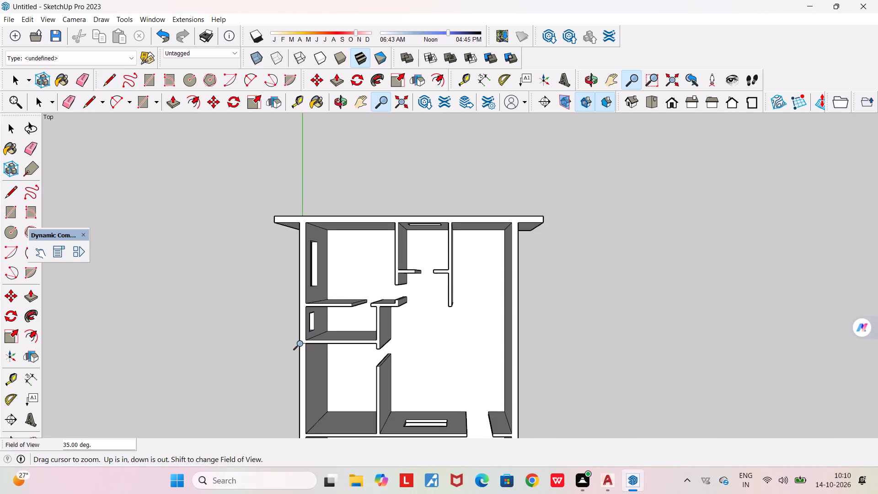
scroll(311, 404, down, 7)
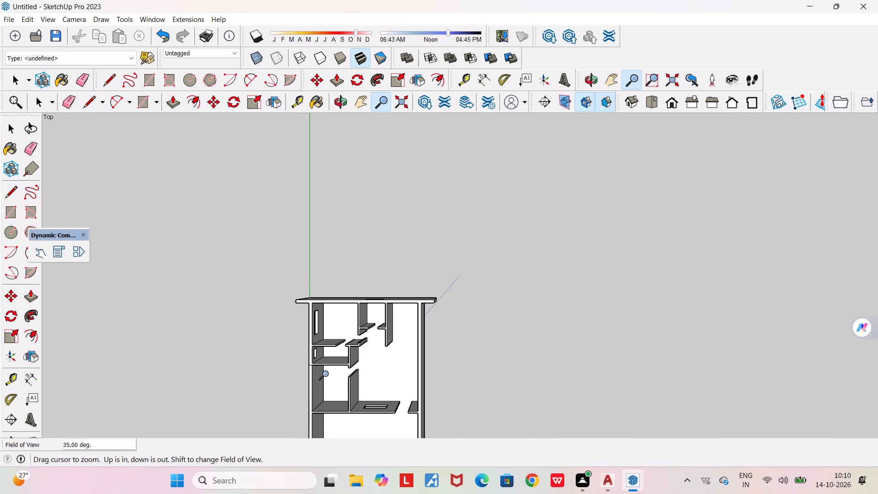
scroll(316, 401, down, 4)
scroll(320, 425, up, 10)
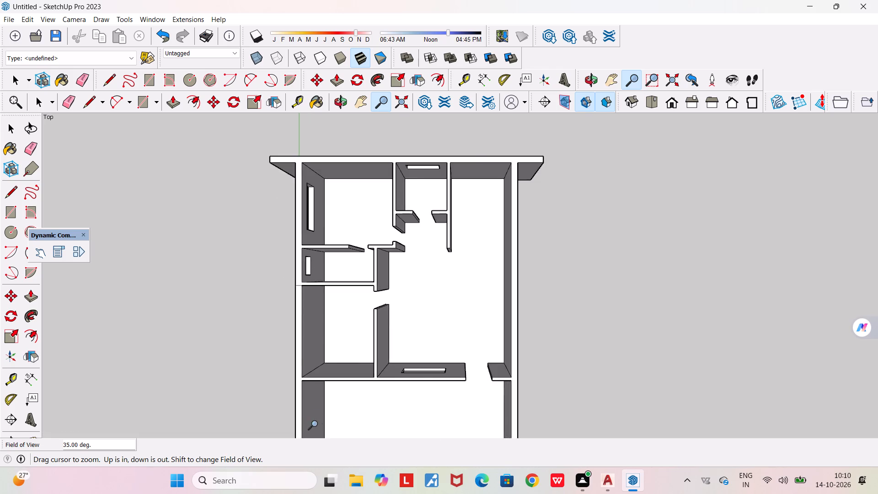
scroll(315, 424, up, 4)
scroll(283, 375, up, 7)
scroll(325, 335, down, 5)
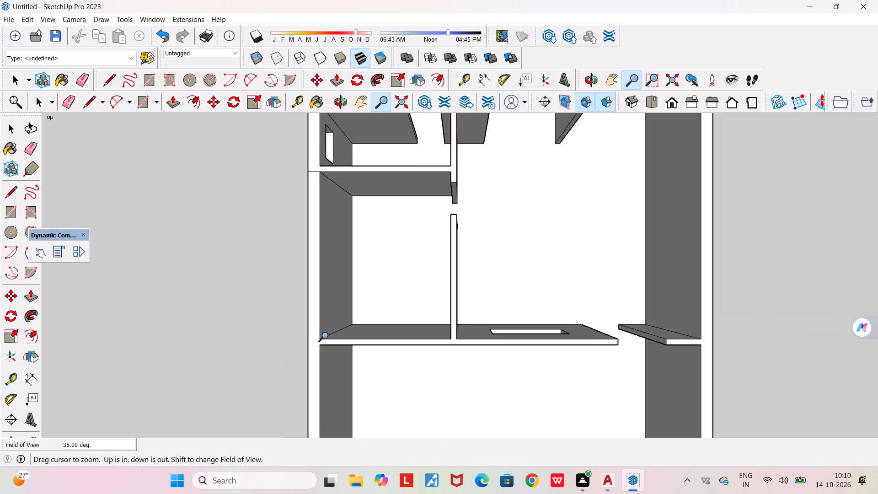
scroll(325, 335, down, 9)
scroll(310, 361, up, 11)
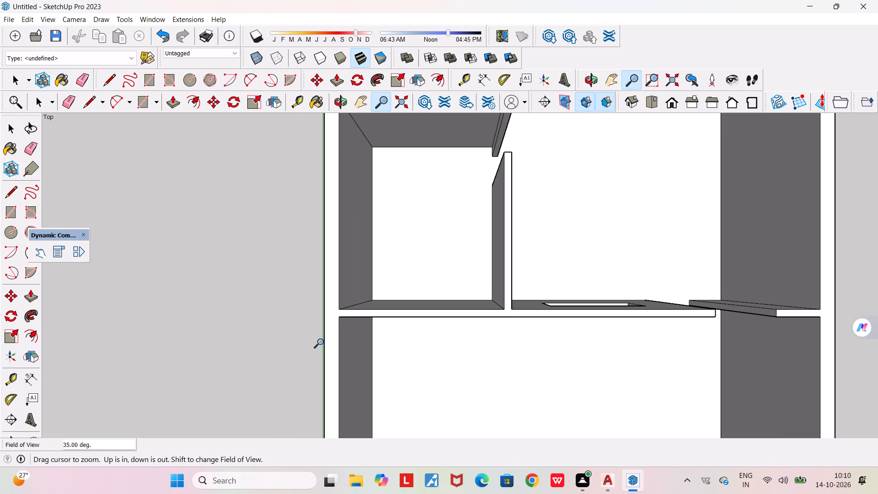
key(l)
key(Return)
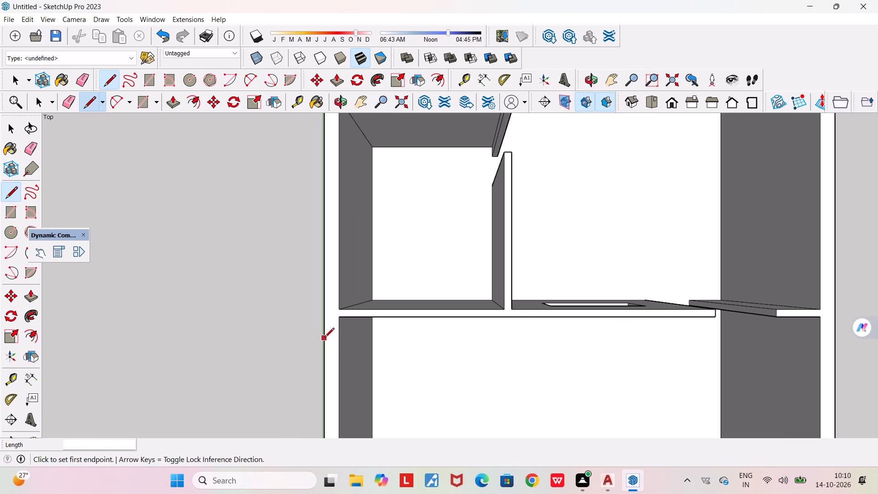
scroll(342, 316, up, 12)
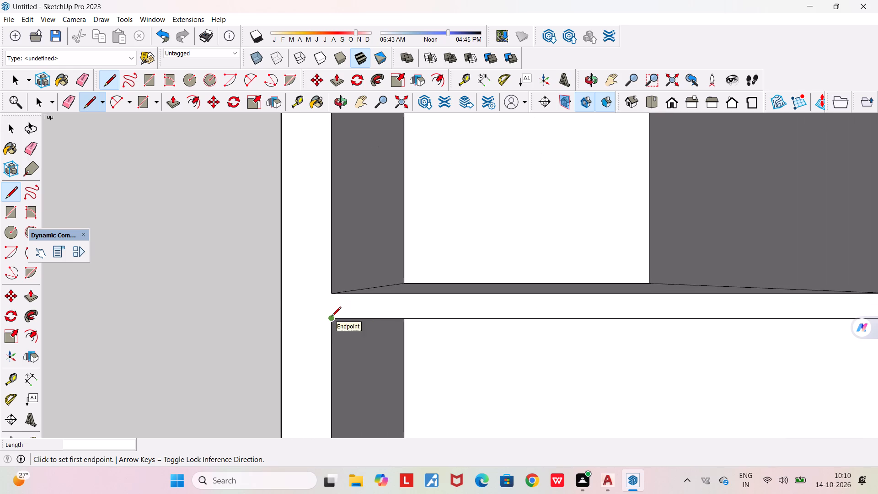
click(332, 317)
click(278, 320)
Draw a line across the opposite outer wall's top, from the front window wall's outer corner beside the door opening to the outer edge.
scroll(351, 368, down, 18)
scroll(638, 365, up, 3)
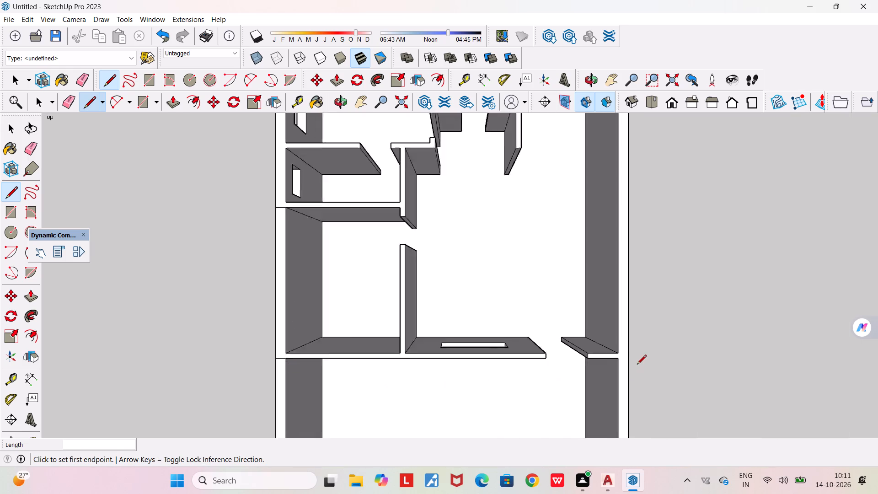
scroll(637, 365, up, 13)
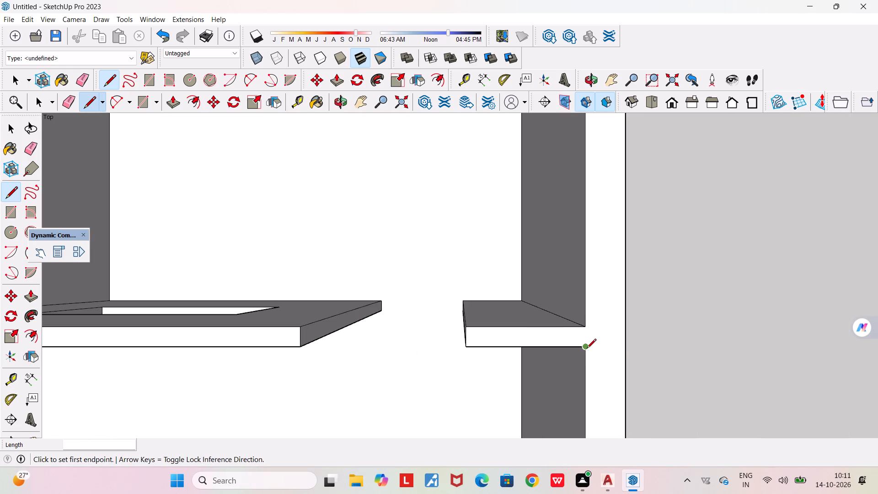
click(586, 349)
click(627, 345)
scroll(626, 360, down, 8)
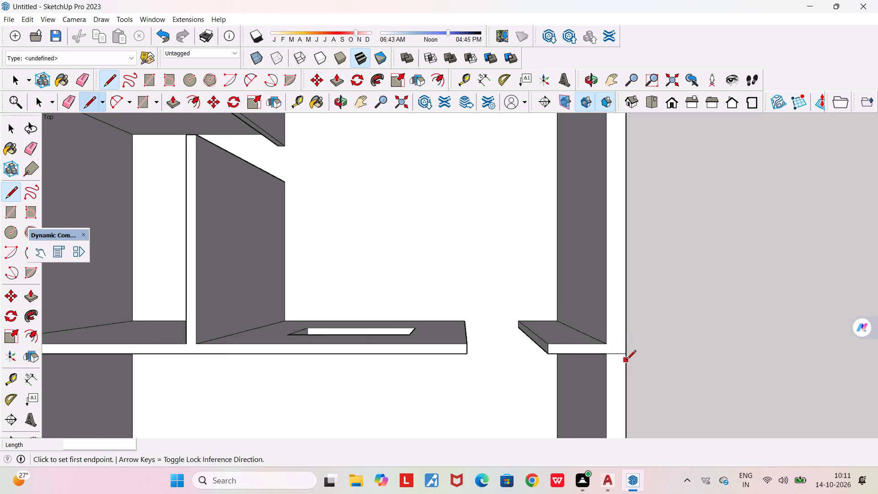
scroll(626, 360, down, 17)
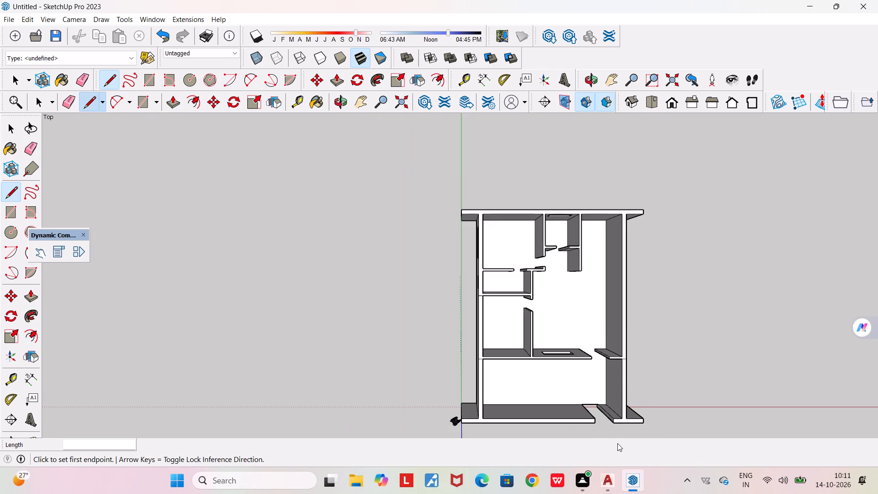
Push the top face of the long front boundary wall and its adjoining side wall down 5'.
middle_drag(610, 423, 619, 229)
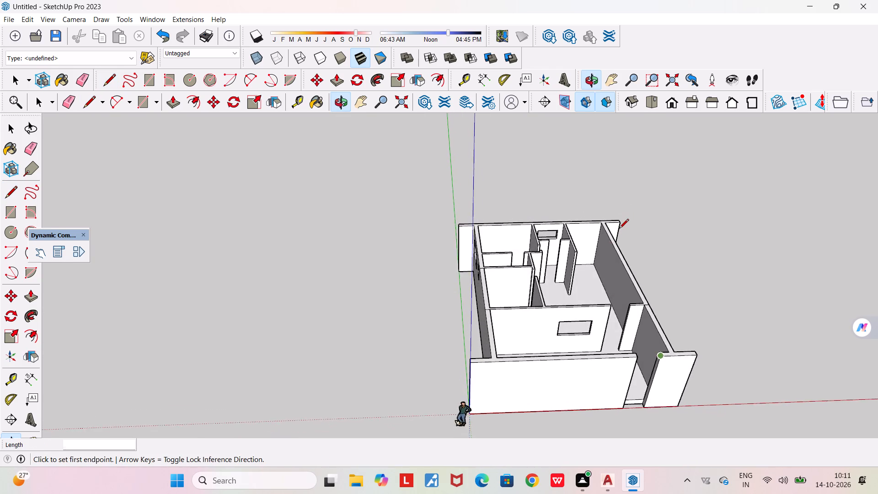
scroll(619, 229, down, 3)
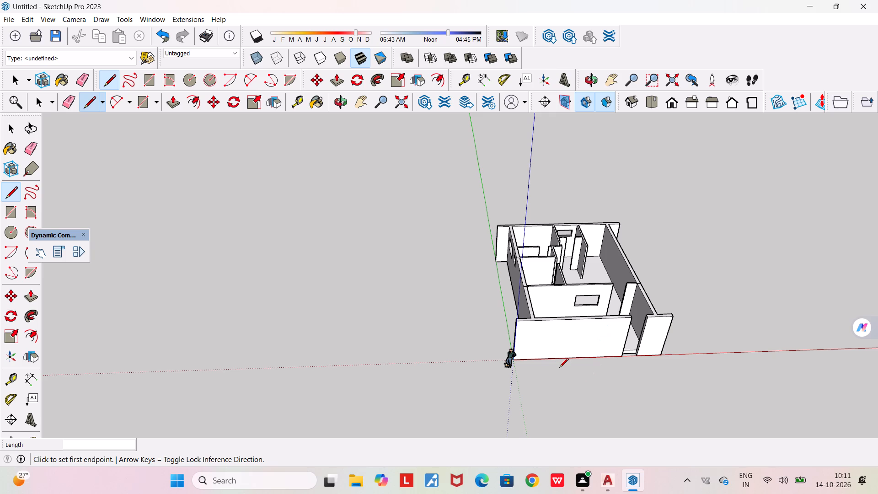
key(Delete)
key(Delete)
key(space)
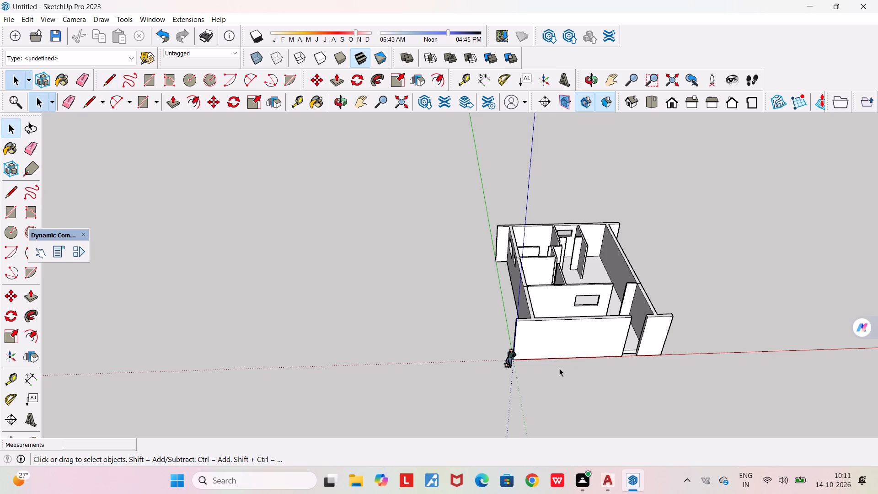
scroll(559, 368, up, 2)
middle_drag(554, 423, 469, 420)
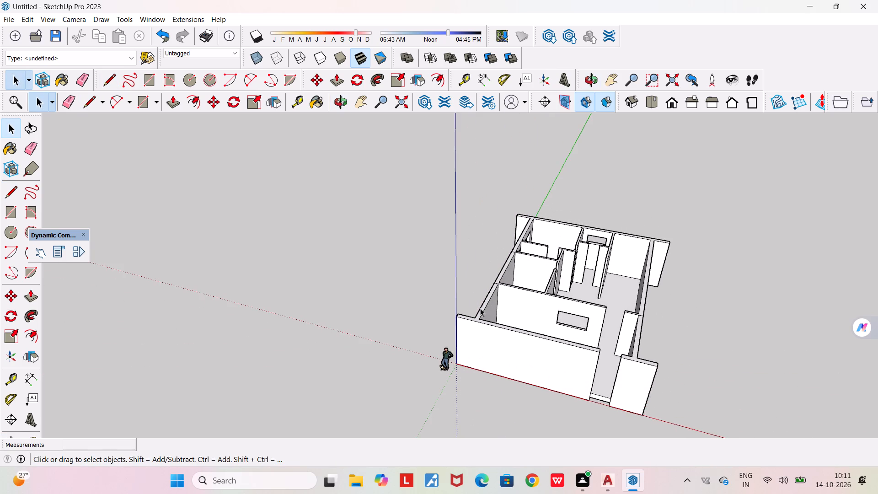
scroll(480, 308, up, 4)
click(339, 77)
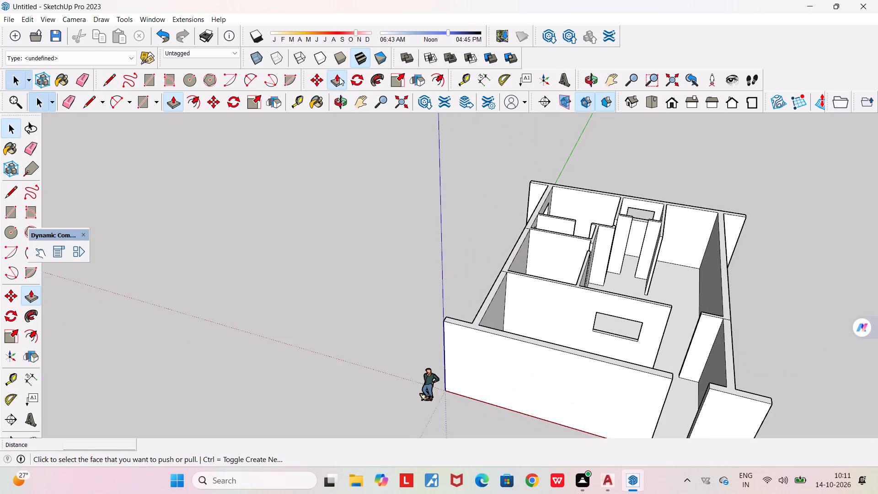
scroll(468, 293, up, 5)
click(485, 344)
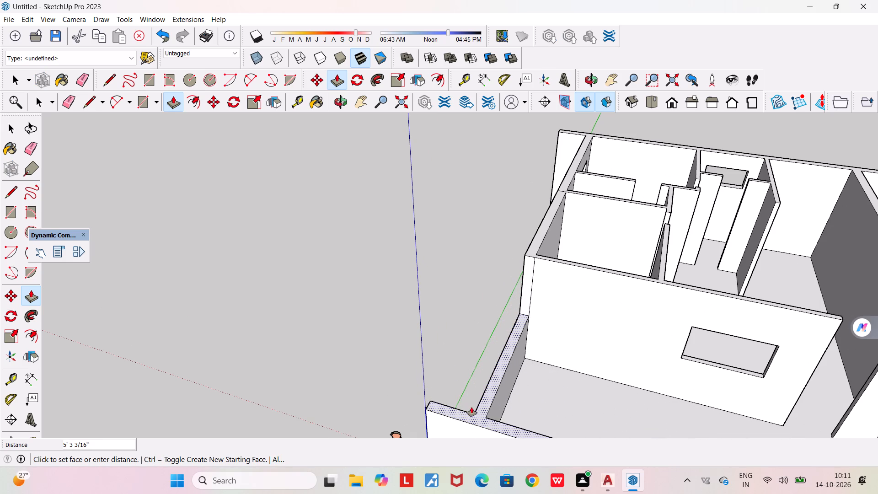
middle_drag(466, 409, 499, 348)
scroll(499, 348, down, 4)
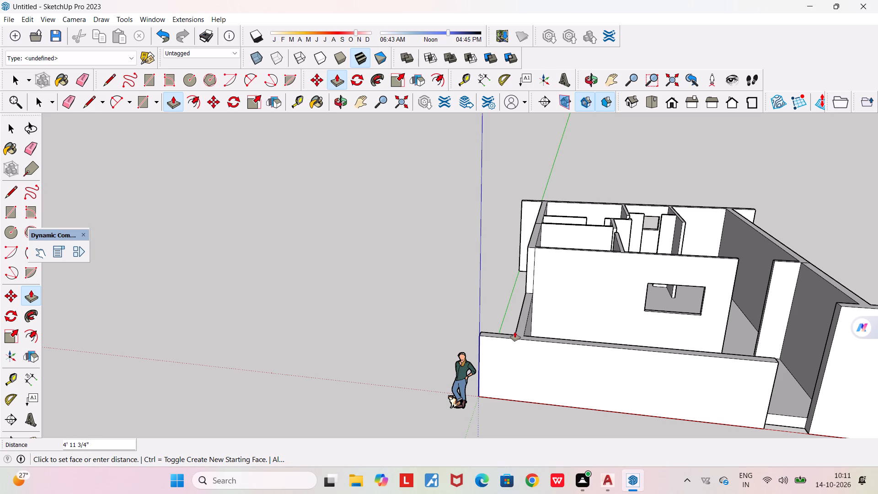
text(5')
key(Return)
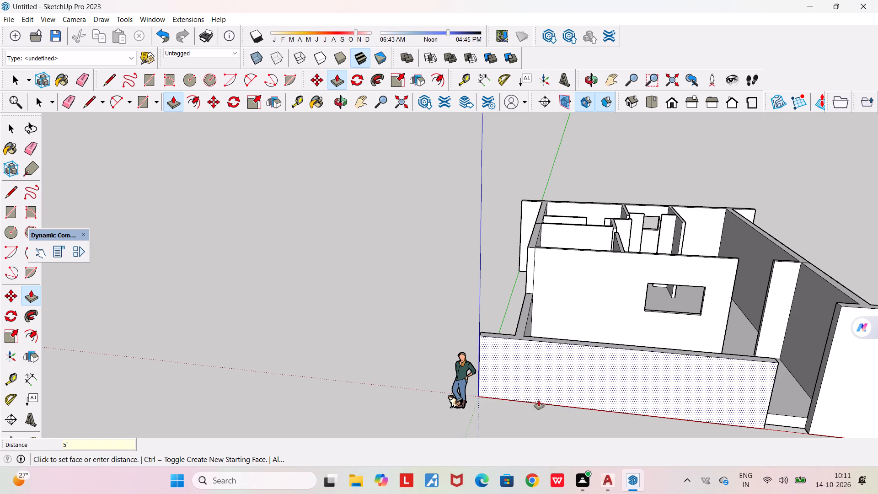
Push the top face of the short front boundary wall and its adjoining side wall down 5'.
scroll(539, 400, down, 5)
scroll(730, 333, up, 5)
click(729, 342)
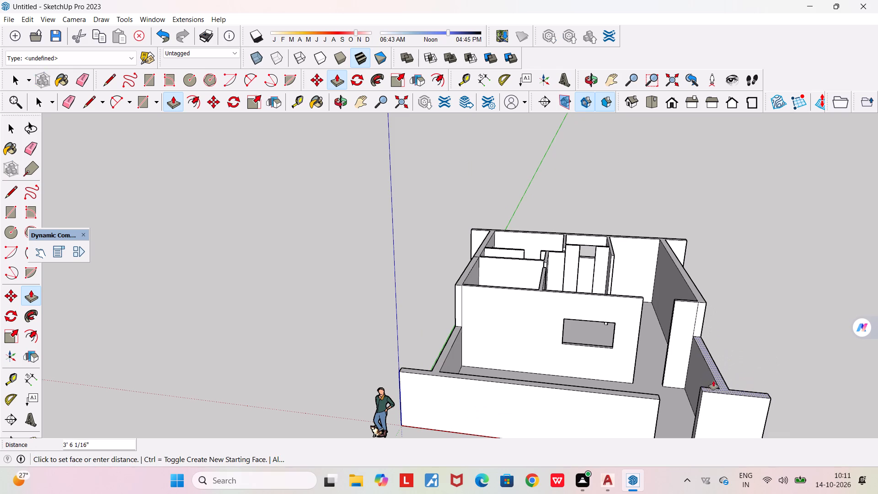
text(5')
key(Return)
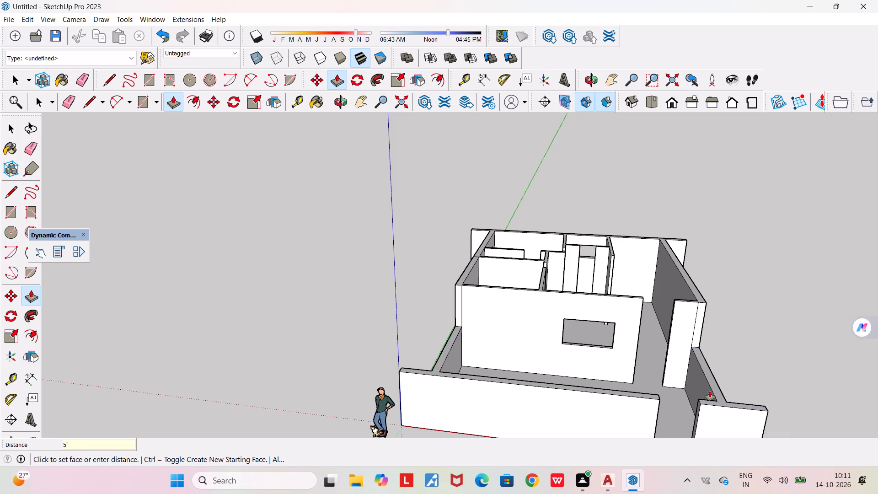
Examine the front boundary walls and the house in top view and from several angles.
scroll(707, 388, down, 3)
scroll(694, 397, up, 5)
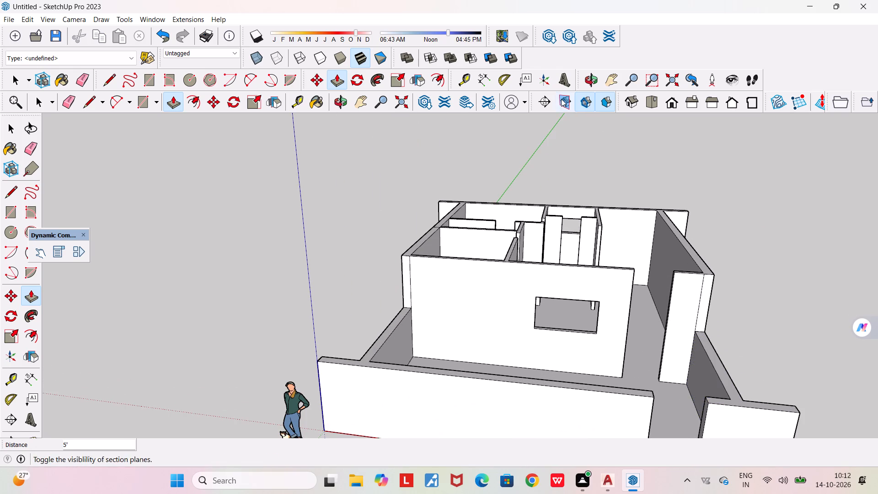
click(657, 99)
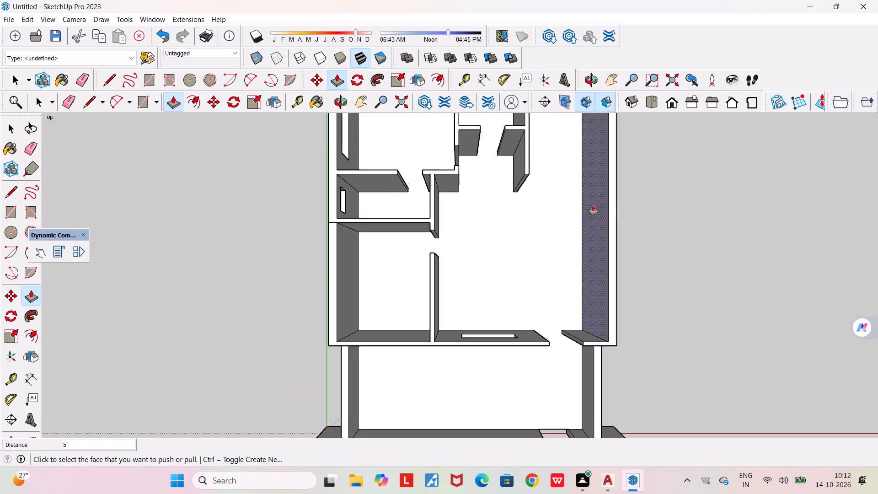
scroll(546, 306, down, 6)
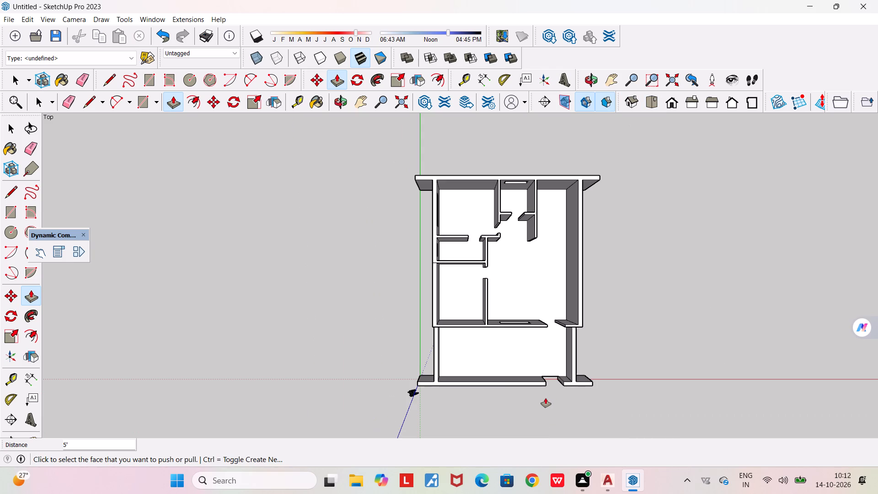
key(space)
middle_drag(546, 398, 325, 104)
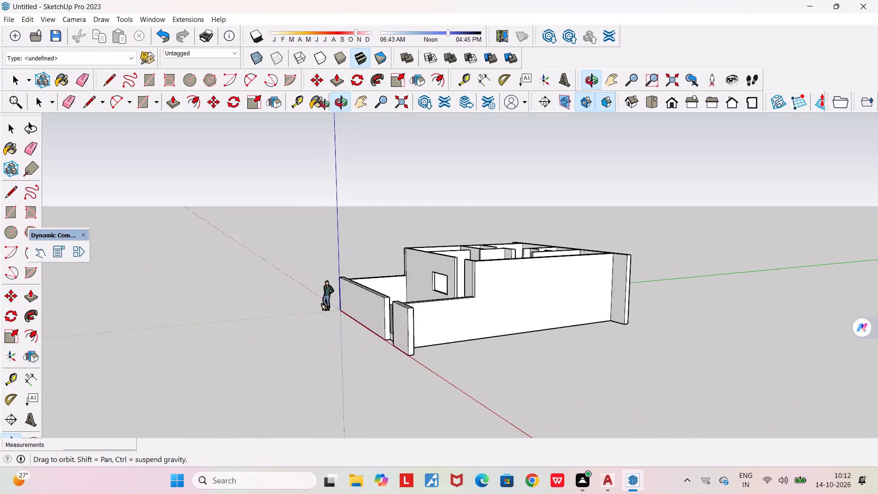
middle_drag(325, 104, 450, 78)
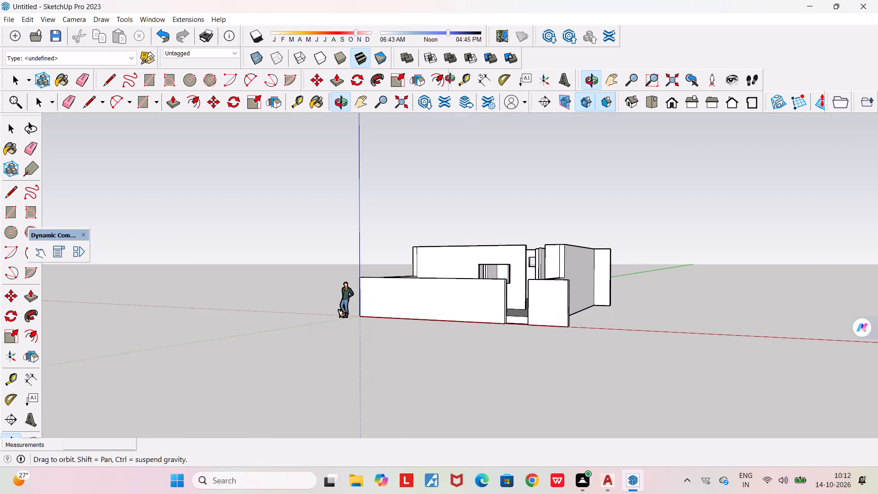
middle_drag(450, 78, 450, 78)
scroll(450, 78, down, 4)
middle_drag(449, 348, 673, 416)
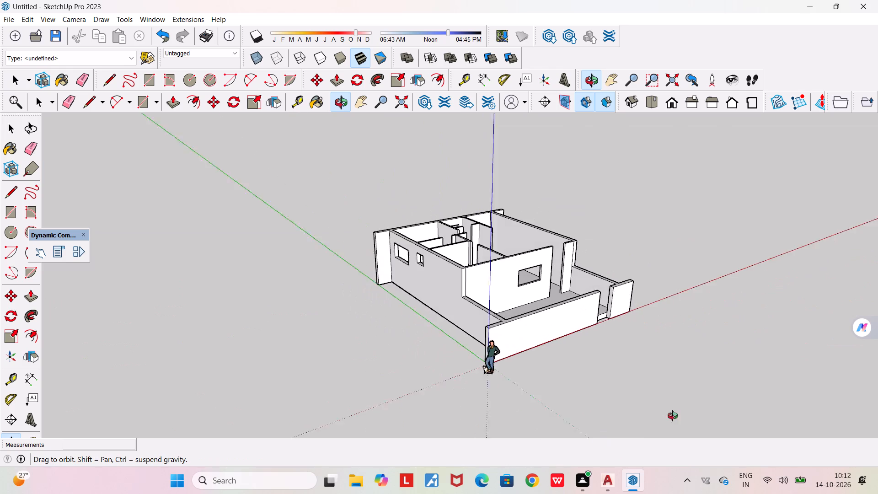
middle_drag(673, 416, 680, 412)
middle_drag(680, 411, 390, 357)
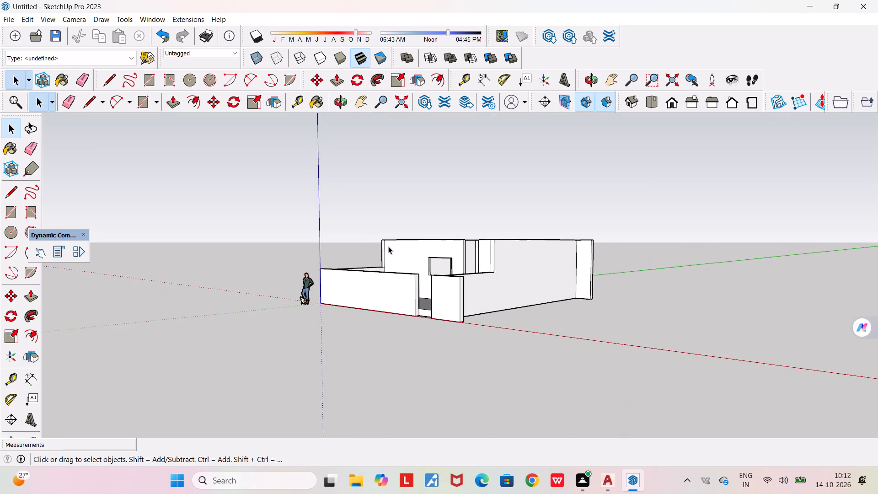
Erase the leftover vertical seam lines at both ends of the front window wall, where it meets the outer walls.
scroll(390, 242, up, 16)
middle_drag(382, 268, 535, 356)
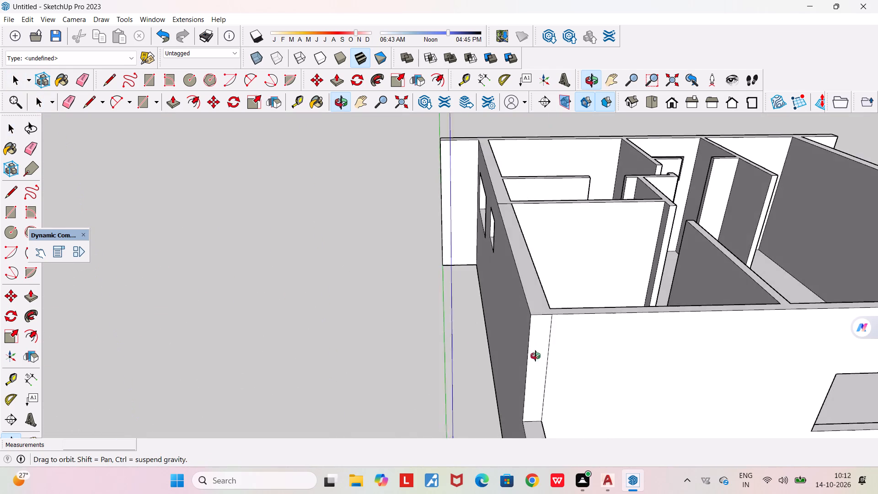
middle_drag(535, 356, 477, 309)
key(e)
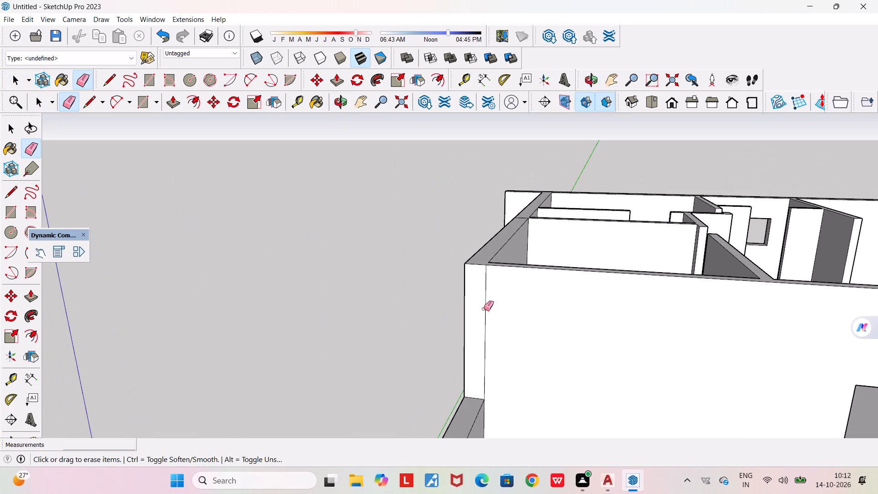
click(484, 309)
drag(491, 310, 484, 309)
scroll(490, 313, down, 11)
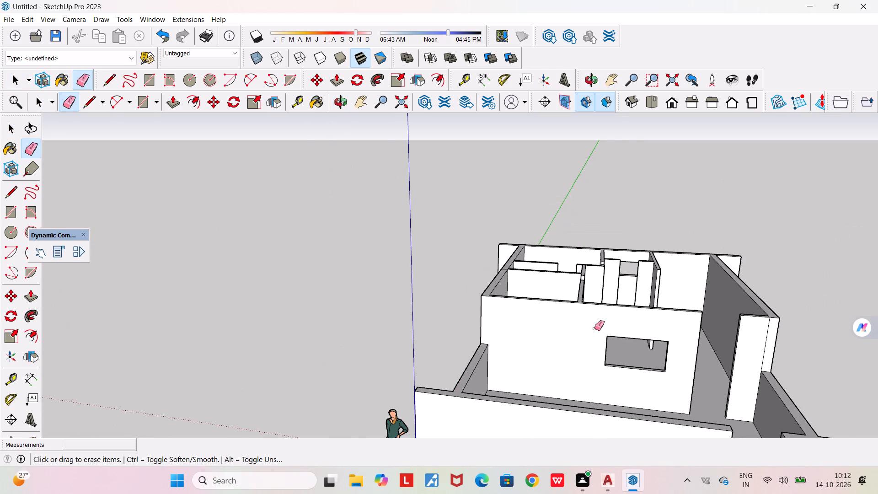
scroll(781, 345, up, 5)
click(760, 338)
scroll(758, 337, down, 5)
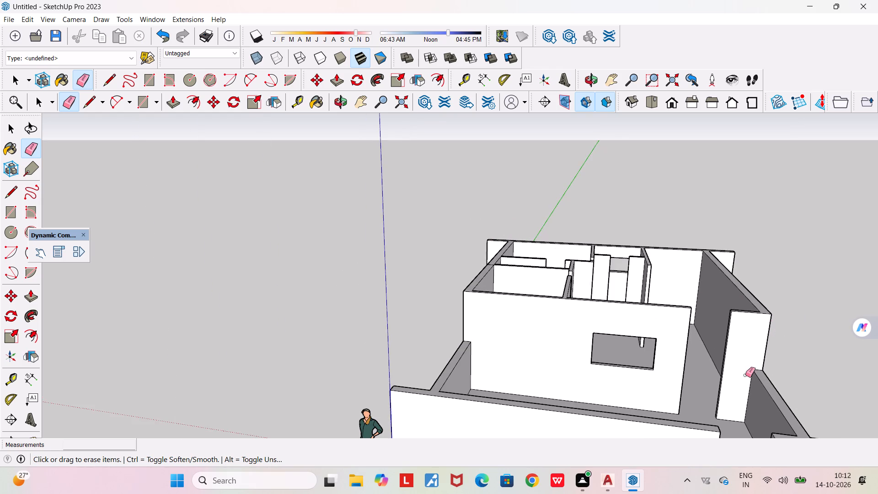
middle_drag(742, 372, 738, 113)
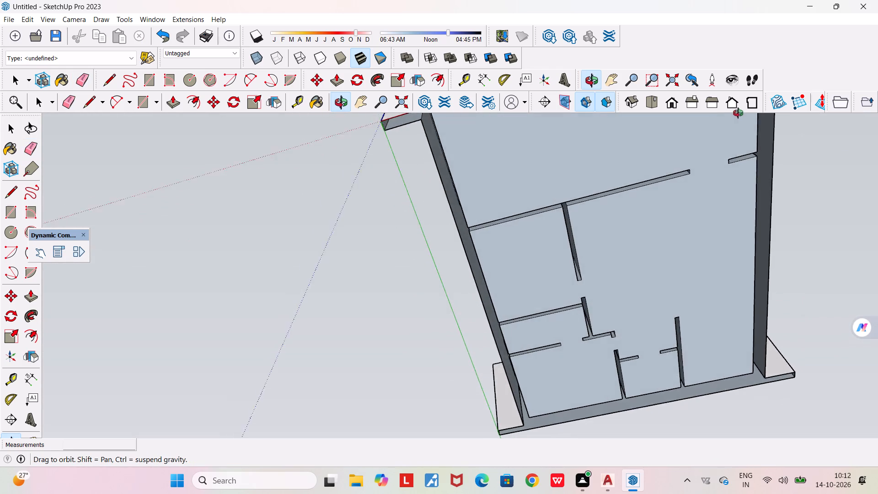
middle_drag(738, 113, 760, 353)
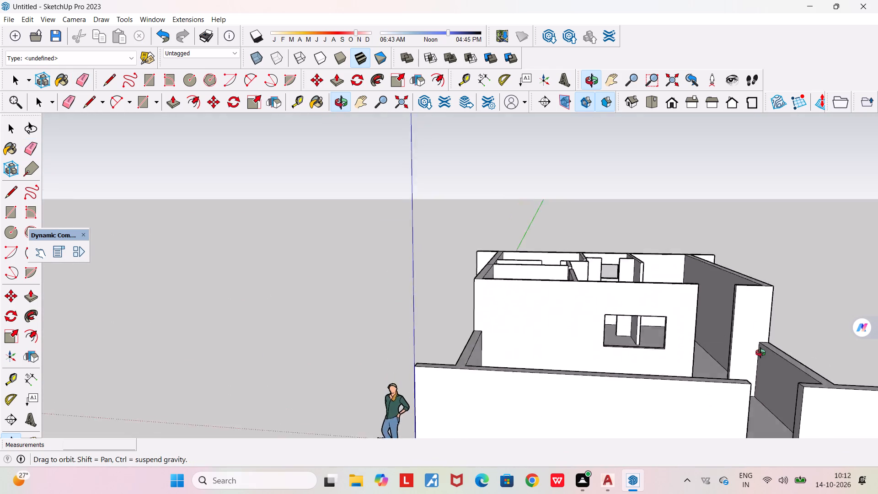
Leave the Eraser and examine the whole house and its lowered front boundary walls from several distances and angles.
middle_drag(760, 353, 748, 386)
scroll(659, 374, down, 6)
middle_drag(670, 424, 588, 431)
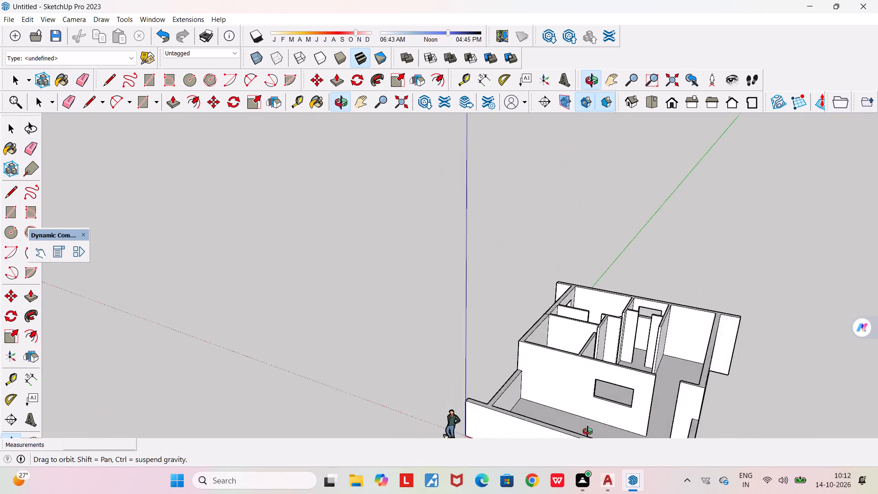
middle_drag(588, 431, 504, 408)
scroll(504, 408, down, 9)
scroll(538, 425, down, 3)
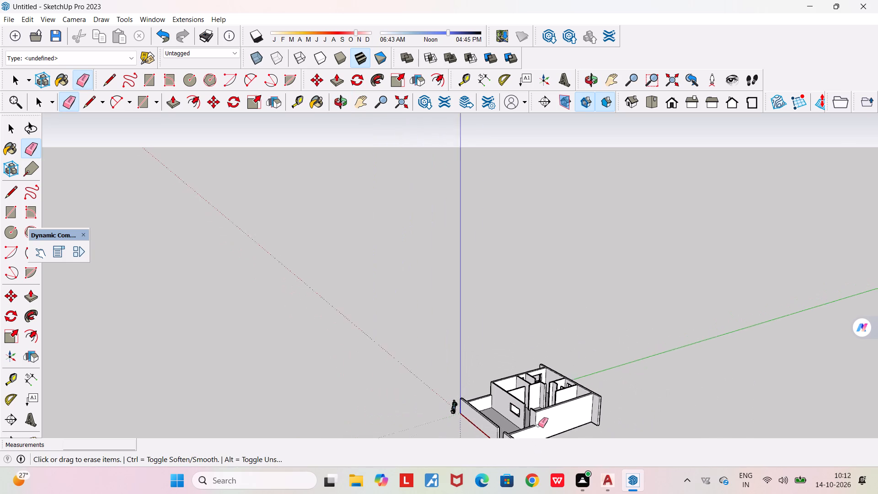
scroll(538, 425, down, 2)
key(space)
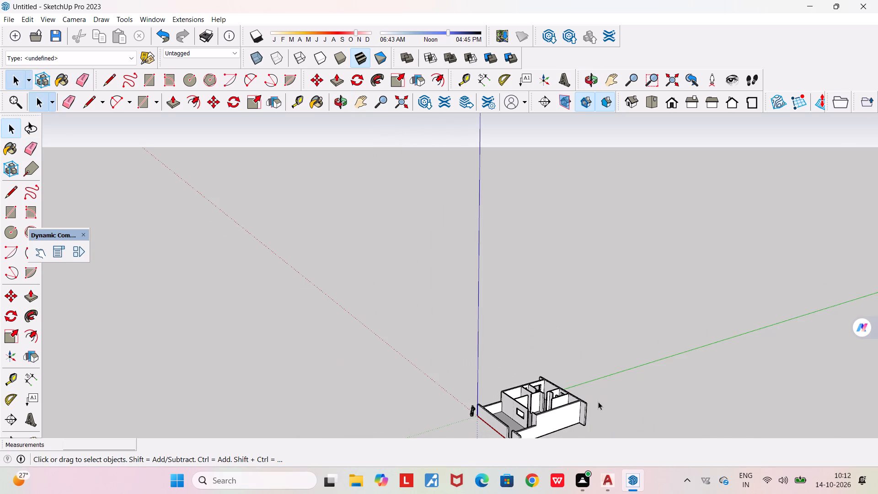
scroll(311, 170, down, 4)
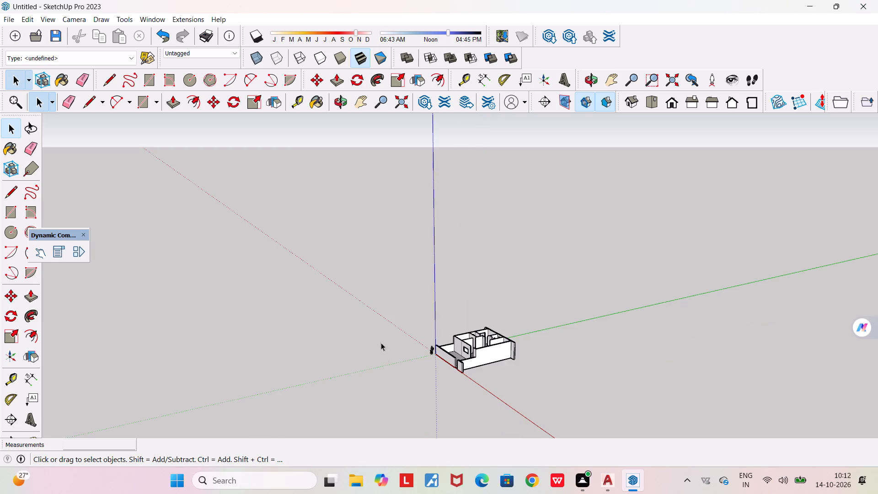
middle_drag(392, 374, 654, 451)
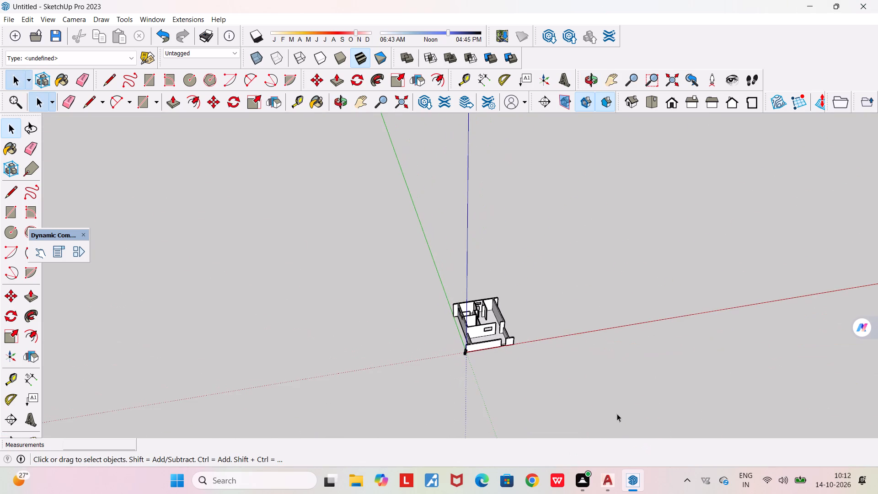
scroll(535, 348, up, 5)
middle_drag(524, 341, 464, 392)
scroll(430, 328, up, 3)
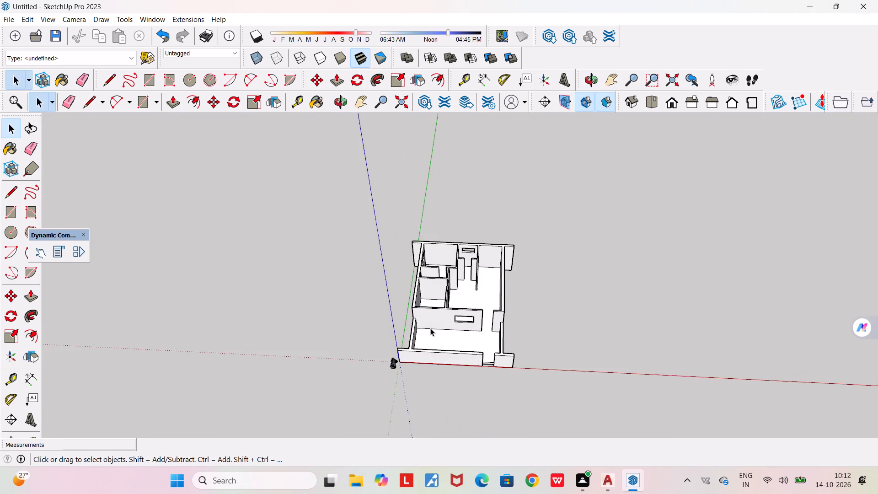
scroll(430, 328, up, 8)
middle_drag(445, 324, 409, 235)
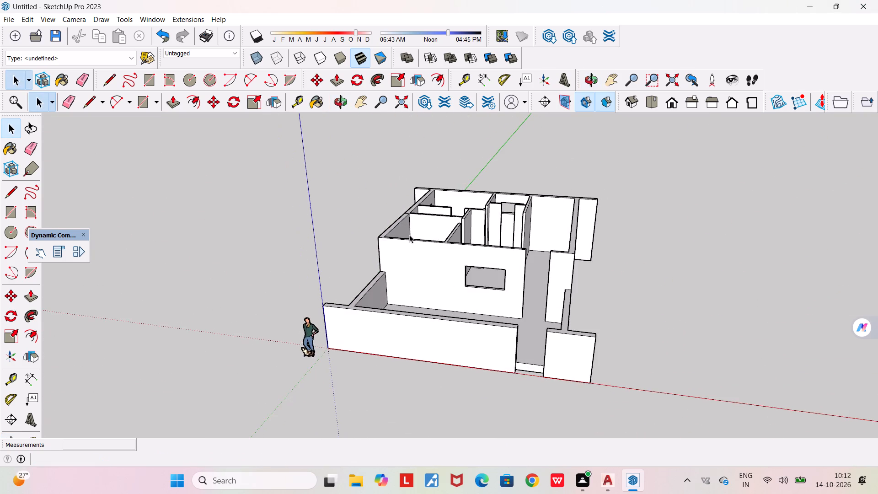
scroll(427, 242, up, 4)
middle_drag(443, 309, 295, 382)
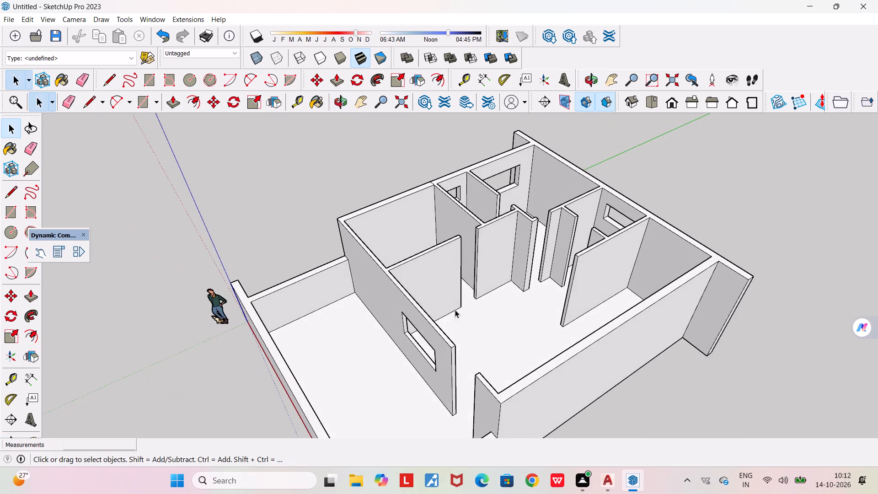
Examine the interior rooms, partition walls, door gaps and window openings from above and from different sides of the house.
scroll(462, 308, up, 2)
middle_drag(468, 311, 365, 378)
scroll(454, 210, up, 4)
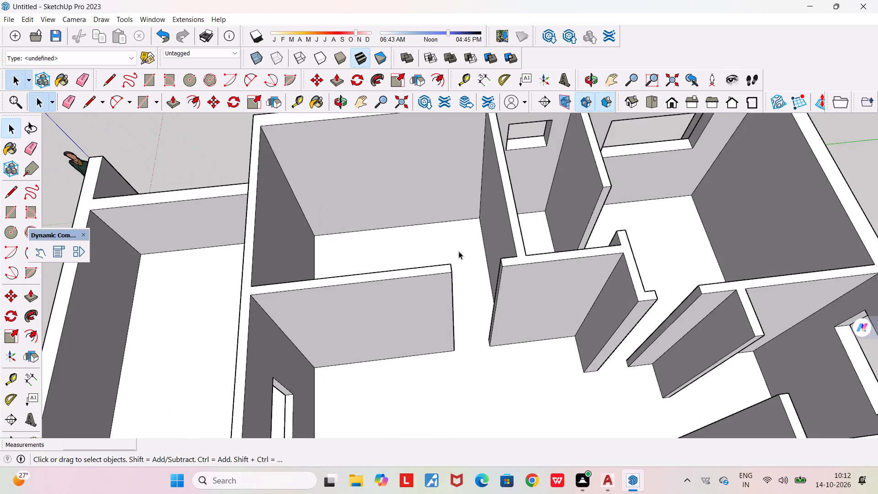
middle_drag(460, 256, 406, 253)
scroll(406, 253, down, 9)
middle_drag(421, 270, 586, 325)
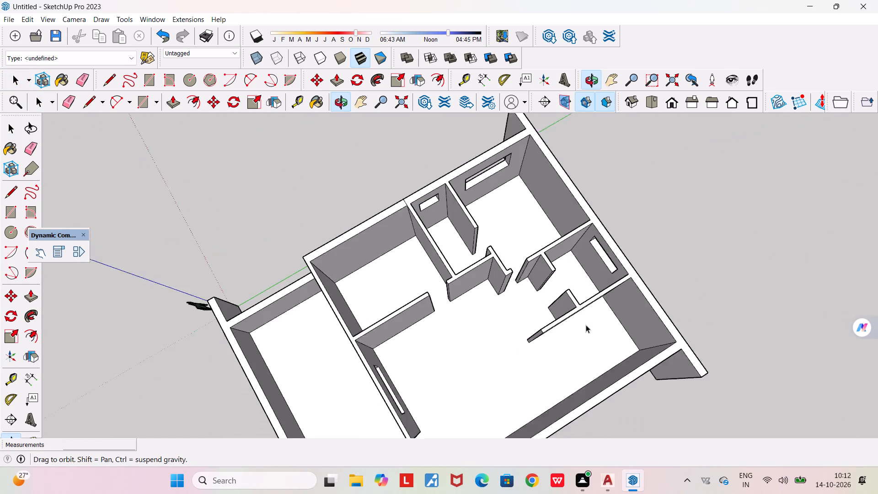
middle_drag(586, 325, 590, 324)
middle_drag(403, 377, 624, 371)
scroll(681, 317, down, 2)
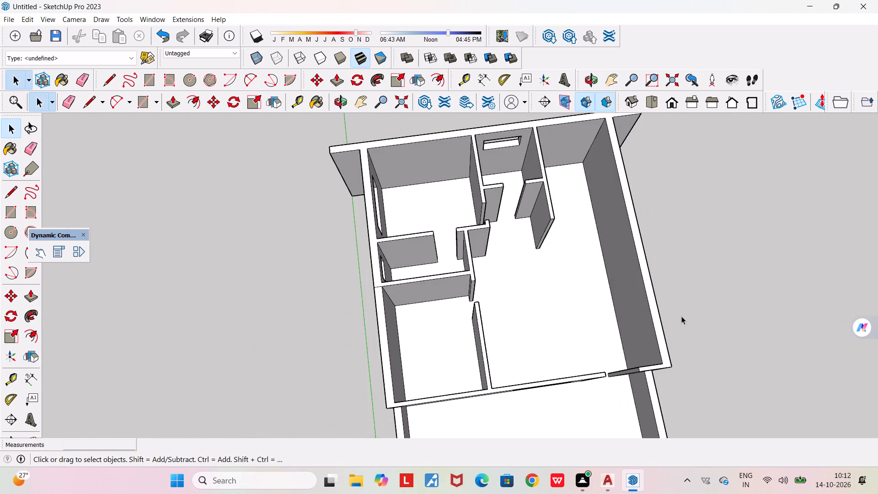
scroll(681, 316, down, 2)
middle_drag(562, 340, 703, 236)
scroll(703, 236, down, 2)
scroll(543, 308, up, 4)
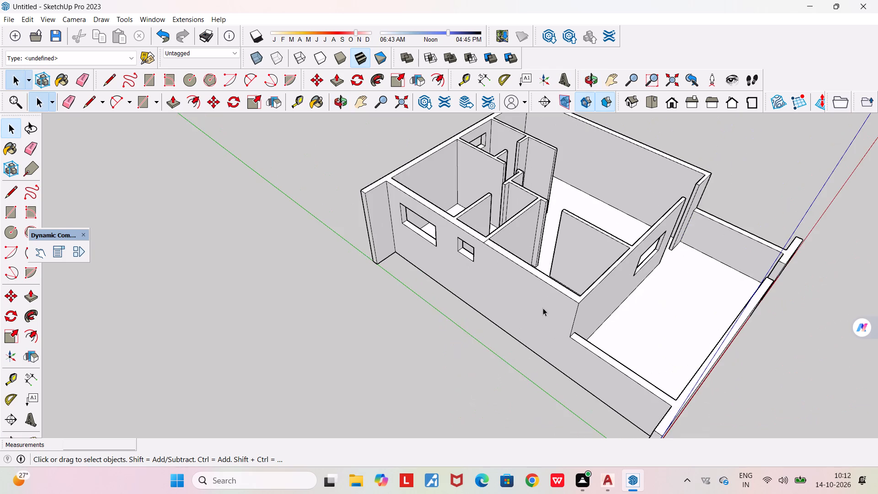
middle_drag(551, 315, 272, 311)
scroll(272, 311, down, 4)
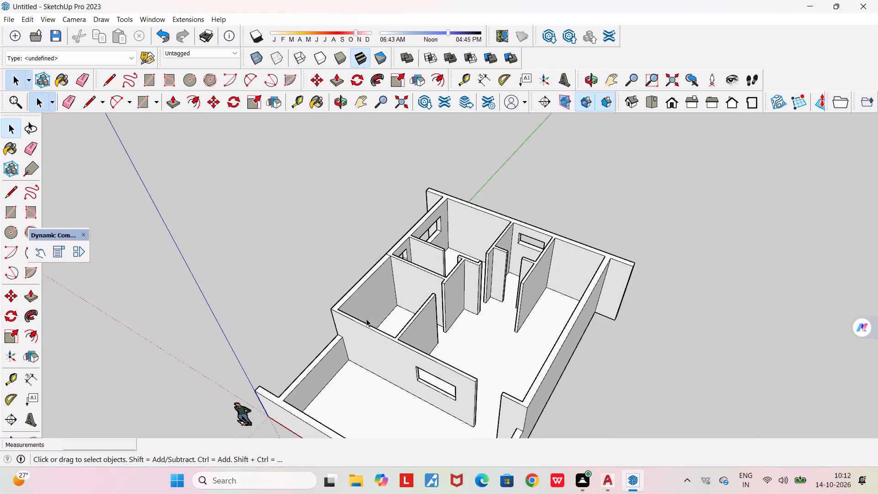
middle_drag(450, 349, 324, 361)
scroll(324, 361, down, 4)
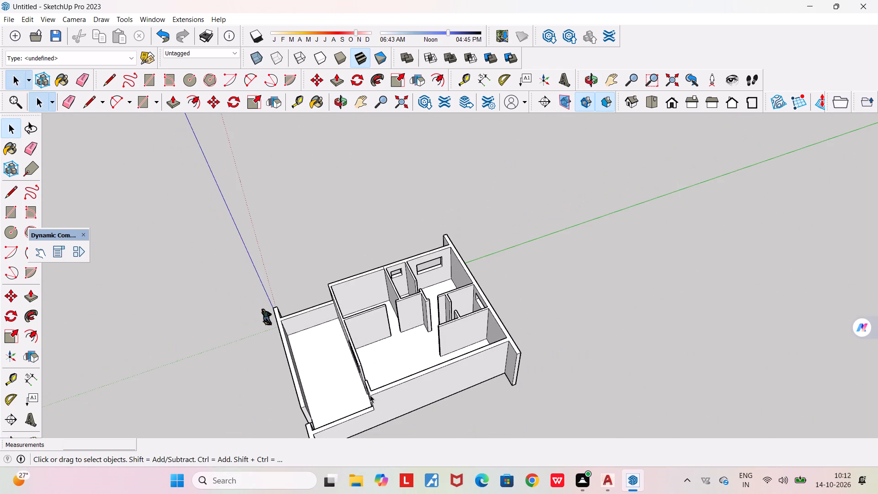
middle_drag(370, 396, 294, 394)
scroll(303, 371, down, 3)
scroll(375, 305, up, 8)
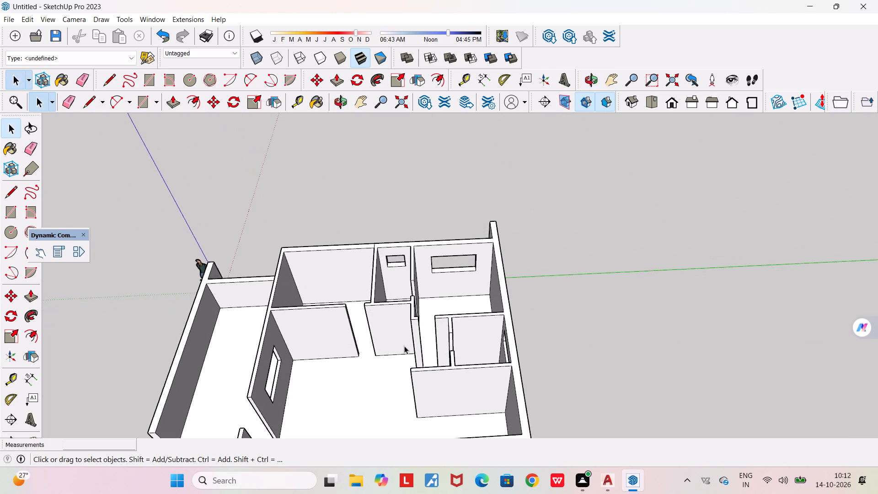
middle_drag(404, 346, 572, 401)
scroll(572, 401, down, 5)
middle_drag(542, 388, 653, 420)
scroll(653, 420, down, 3)
scroll(593, 384, up, 7)
middle_drag(581, 376, 427, 337)
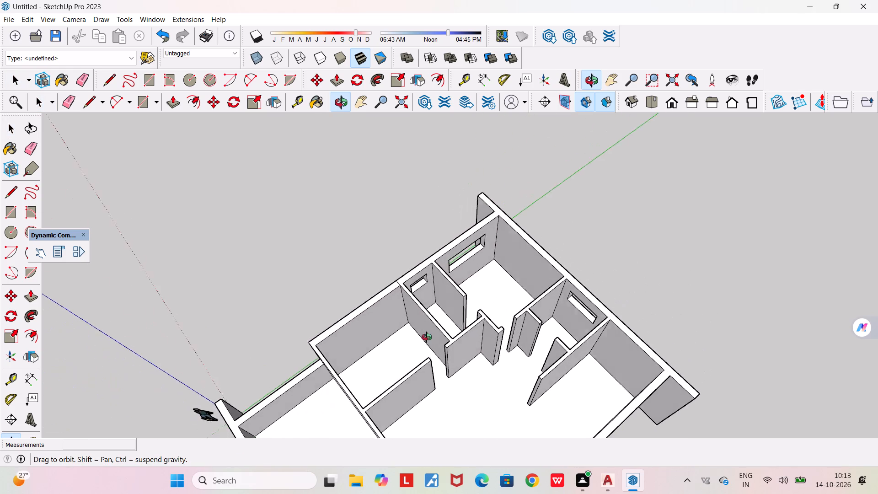
middle_drag(427, 337, 414, 338)
scroll(383, 339, down, 6)
middle_drag(446, 391, 361, 377)
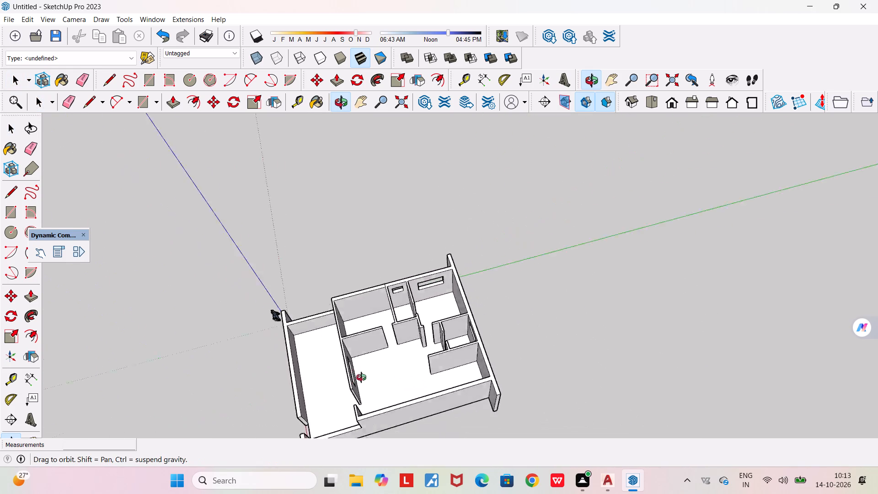
middle_drag(361, 377, 338, 355)
scroll(334, 300, up, 6)
scroll(385, 310, up, 2)
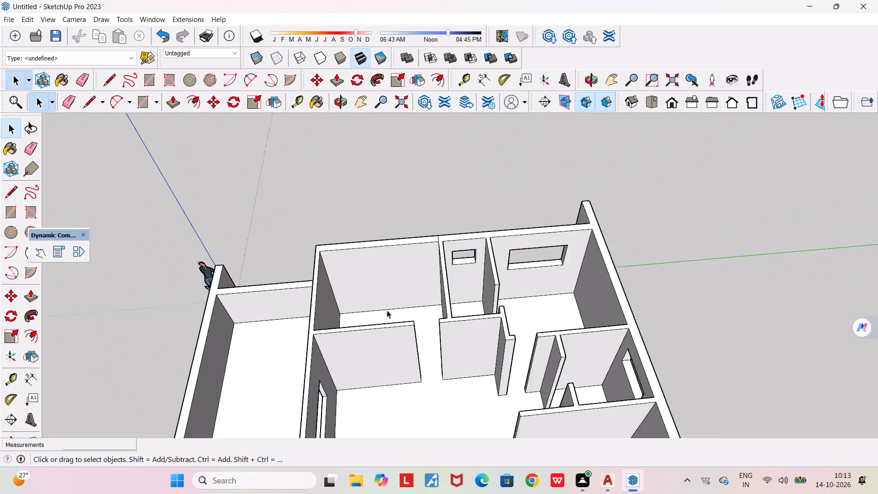
scroll(387, 310, up, 3)
middle_drag(392, 314, 329, 301)
scroll(329, 301, down, 4)
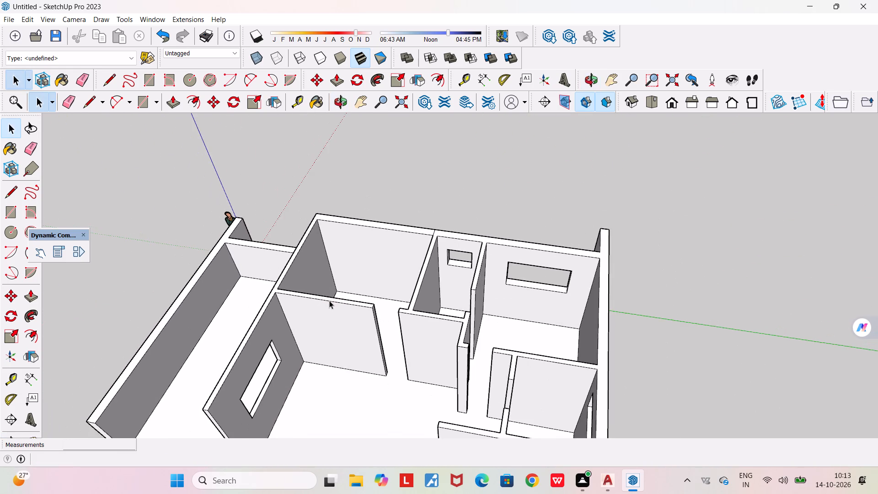
scroll(327, 292, up, 3)
middle_drag(333, 347, 375, 491)
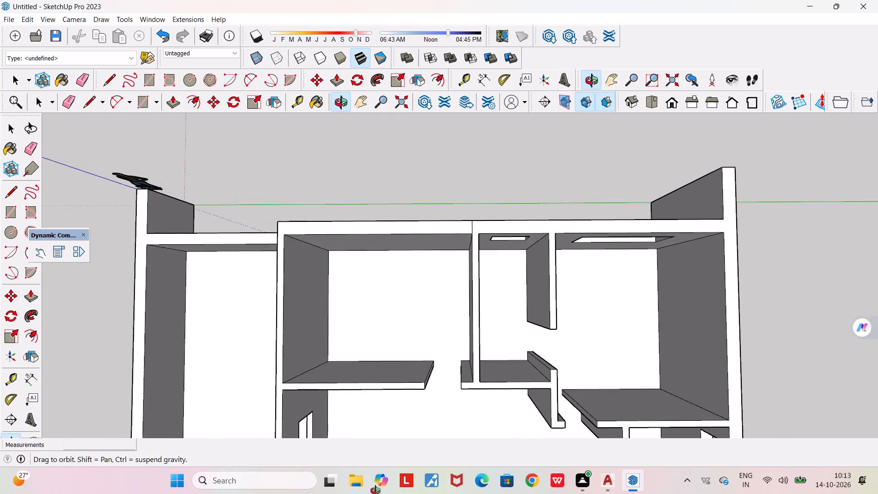
middle_drag(375, 491, 378, 492)
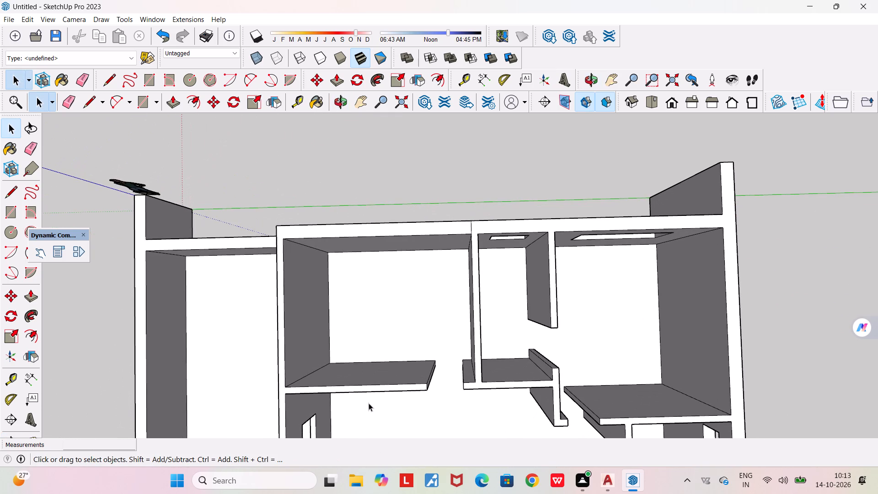
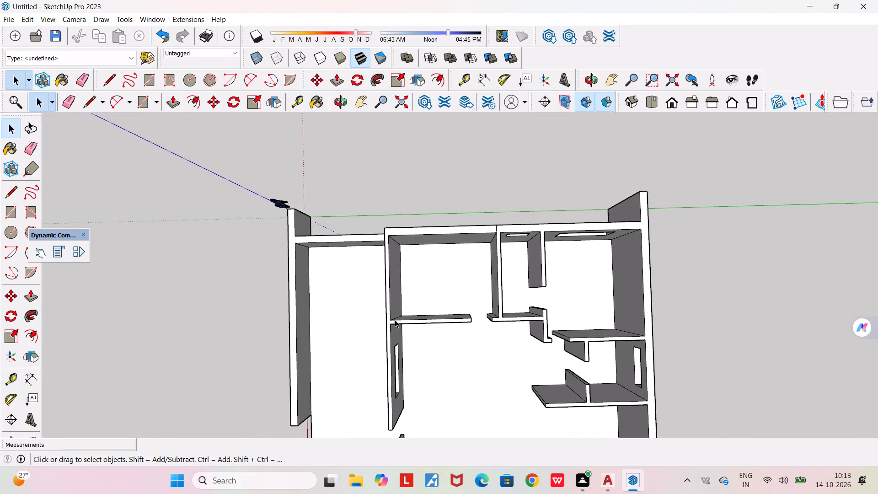
Examine the room layout, partition walls and openings of the whole house from above and from several angles.
scroll(423, 338, down, 4)
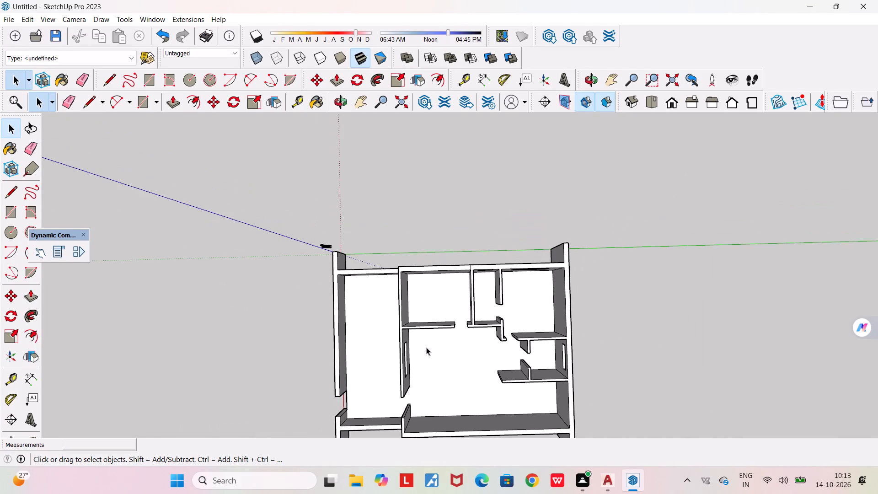
scroll(450, 282, up, 3)
middle_drag(448, 257, 438, 213)
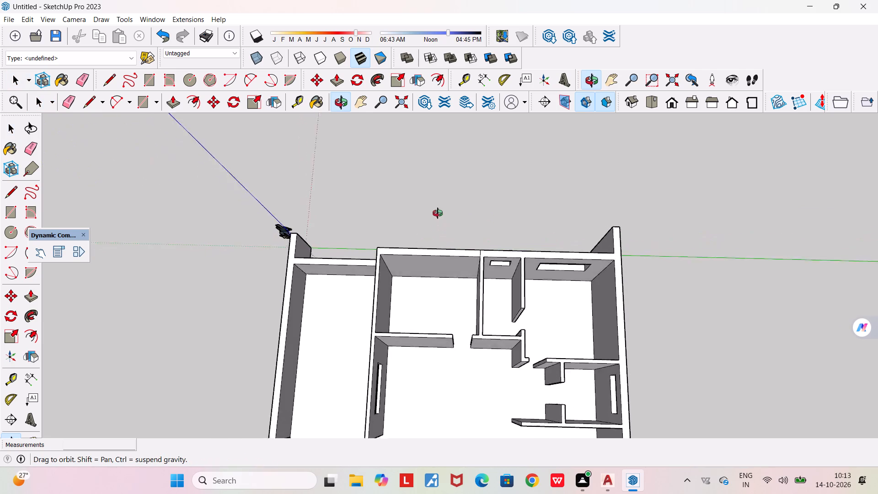
middle_drag(438, 213, 425, 199)
scroll(434, 298, up, 2)
middle_drag(427, 340, 440, 365)
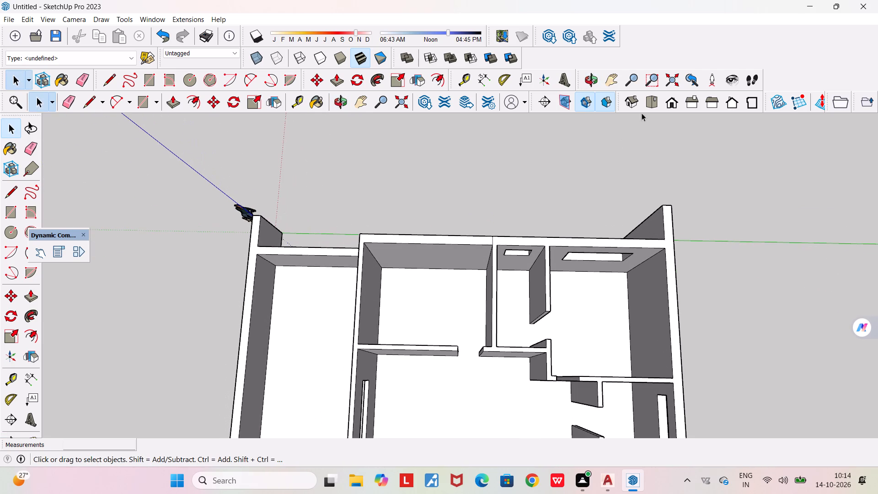
click(650, 102)
scroll(572, 227, down, 8)
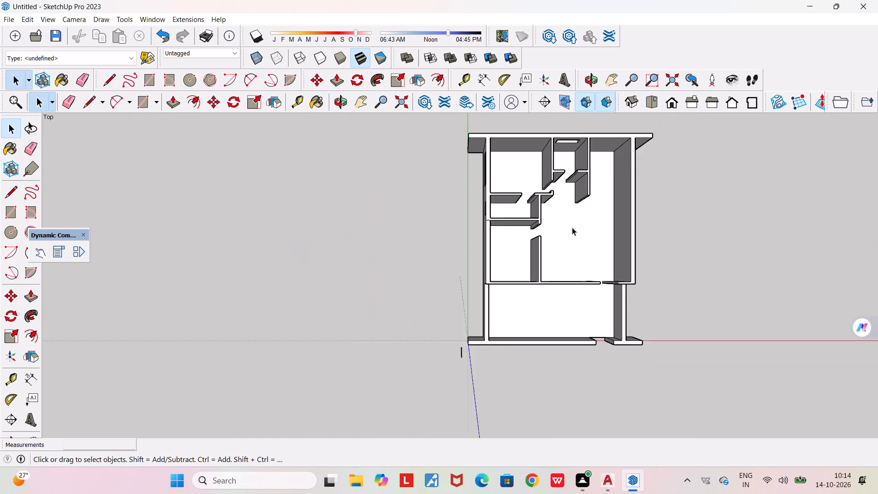
scroll(572, 227, down, 1)
middle_drag(678, 319, 621, 331)
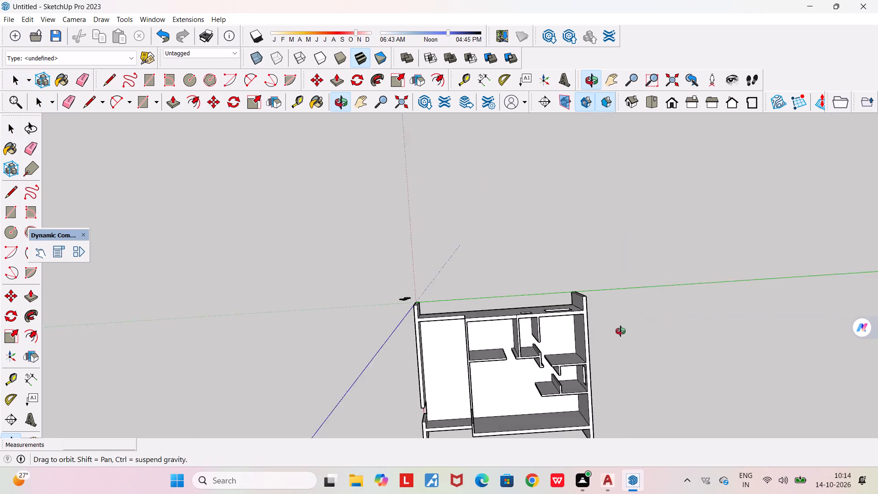
middle_drag(621, 331, 568, 320)
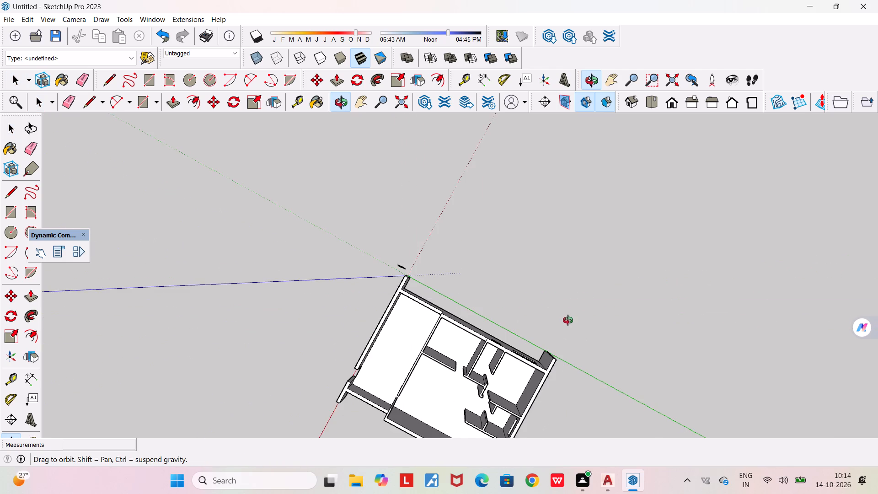
middle_drag(568, 320, 573, 323)
In top view, place two guide lines in the front corner room, 2' from the front wall and 2' from the outer side wall.
click(653, 107)
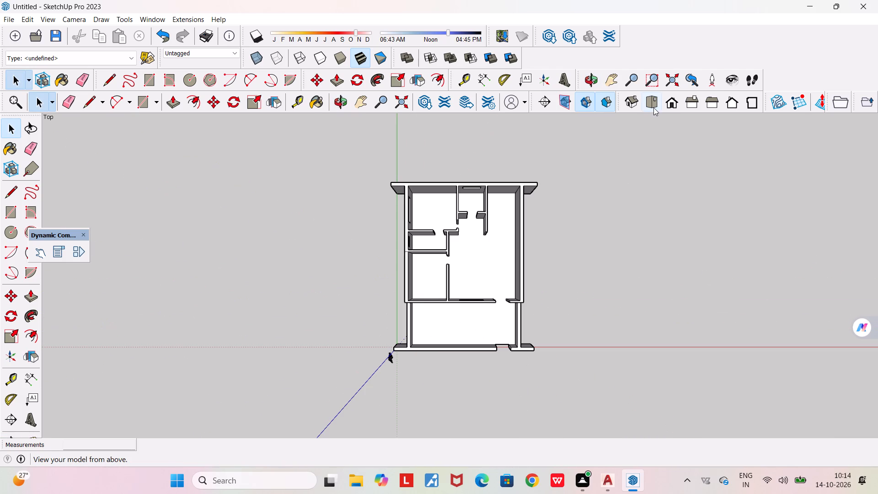
scroll(419, 285, up, 13)
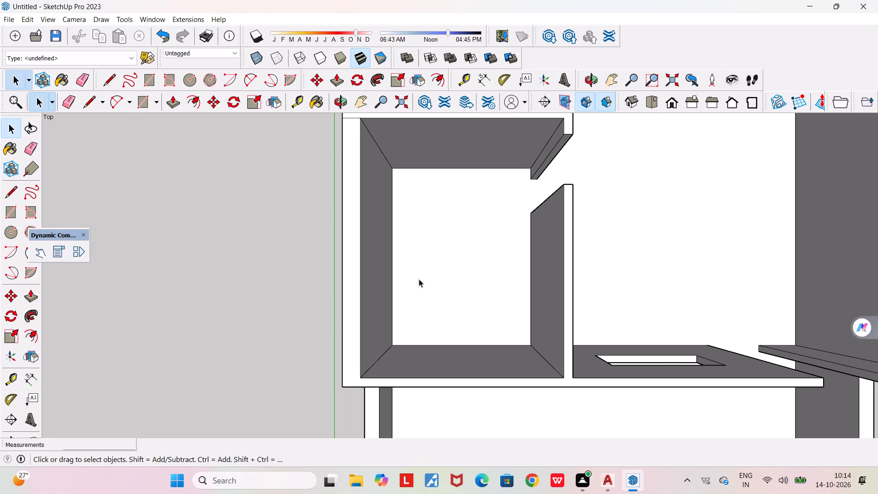
scroll(419, 279, up, 1)
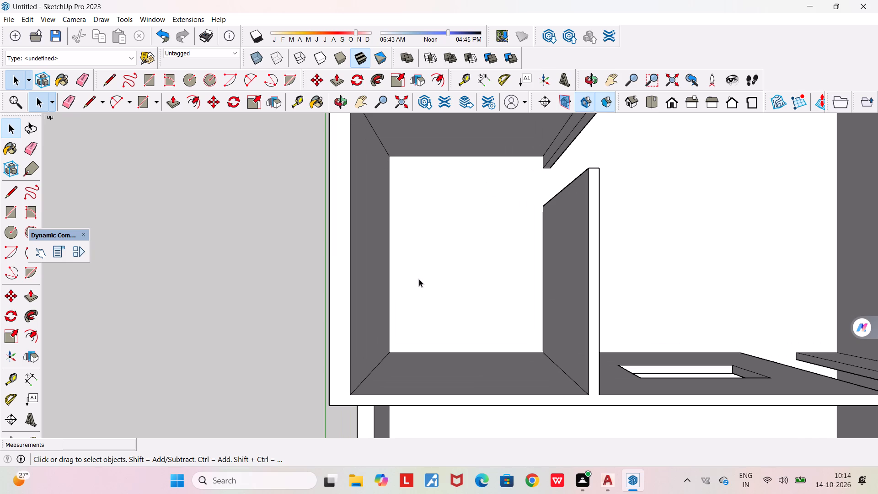
scroll(419, 279, down, 2)
scroll(419, 279, up, 2)
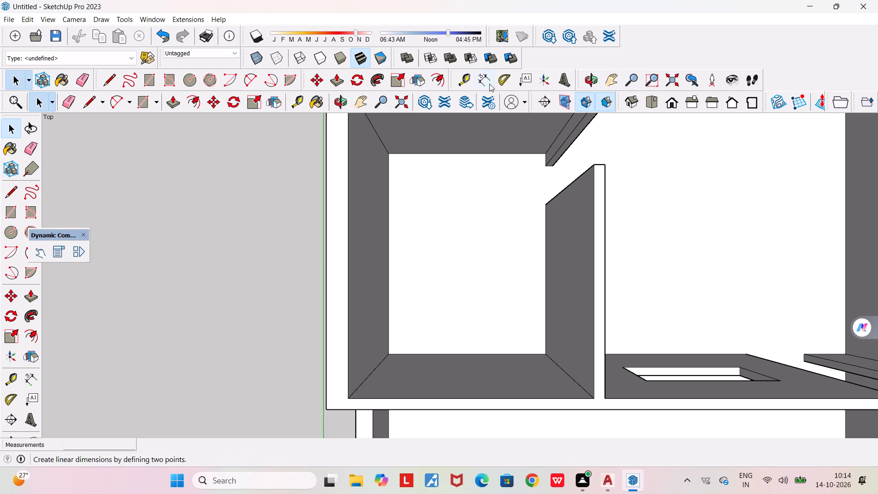
click(462, 78)
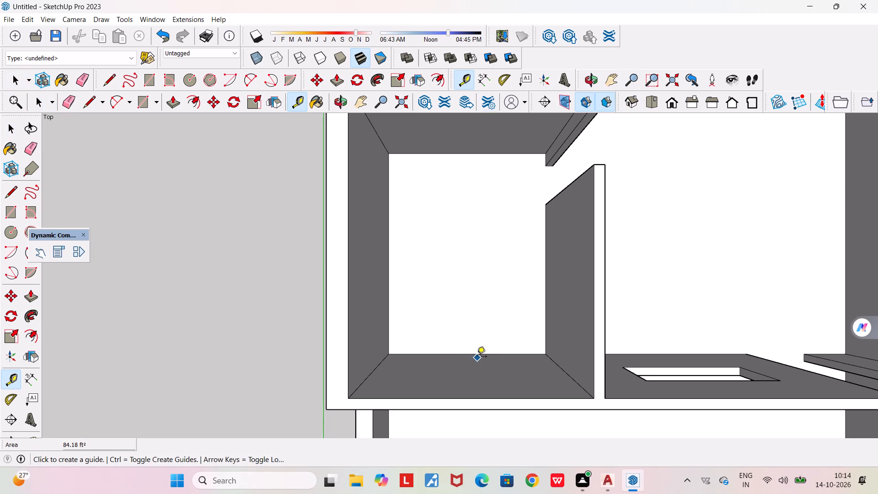
click(469, 353)
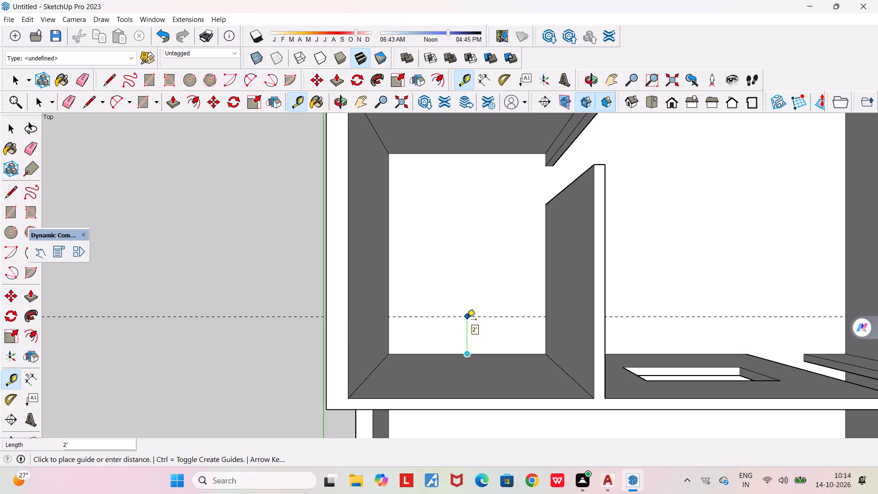
text(2')
key(Return)
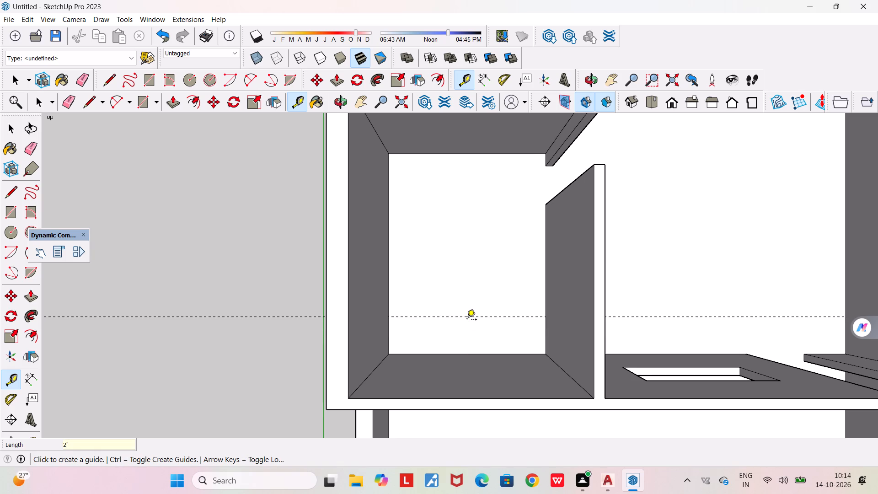
click(389, 254)
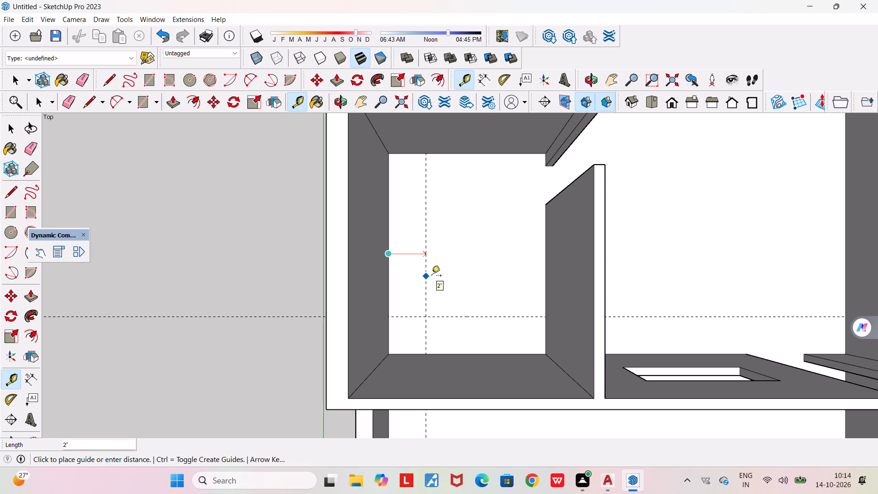
text(2')
key(Return)
scroll(432, 276, down, 3)
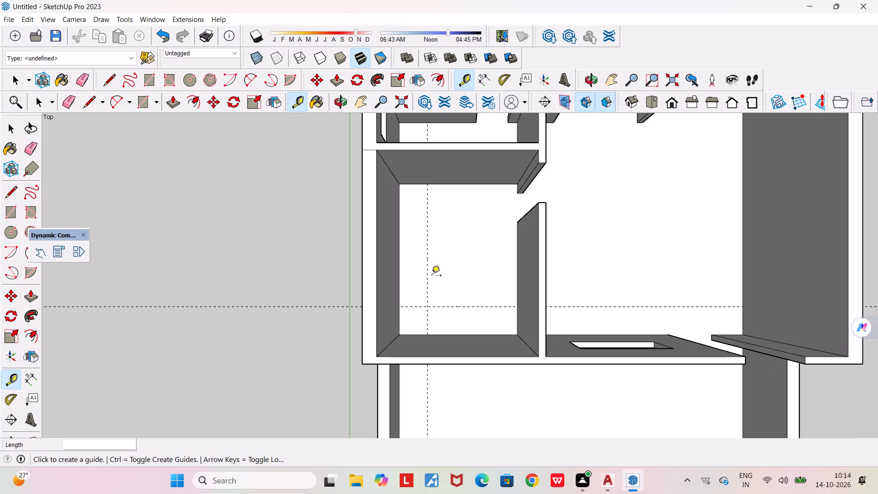
key(space)
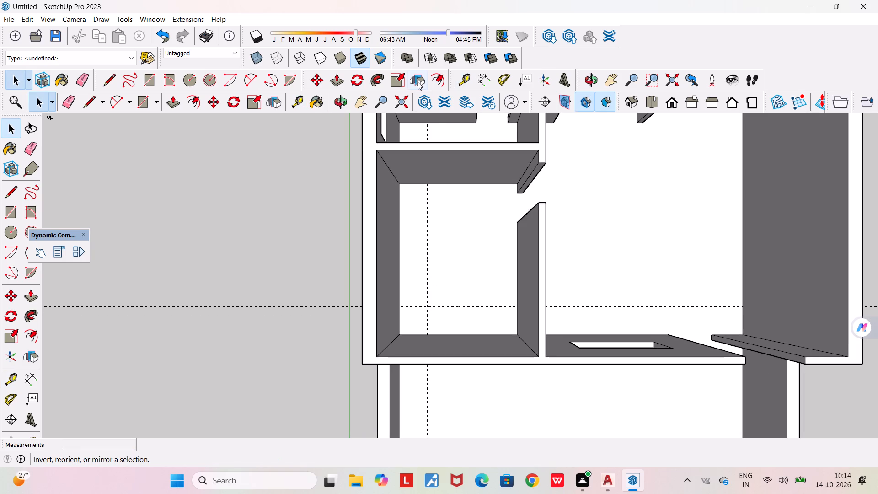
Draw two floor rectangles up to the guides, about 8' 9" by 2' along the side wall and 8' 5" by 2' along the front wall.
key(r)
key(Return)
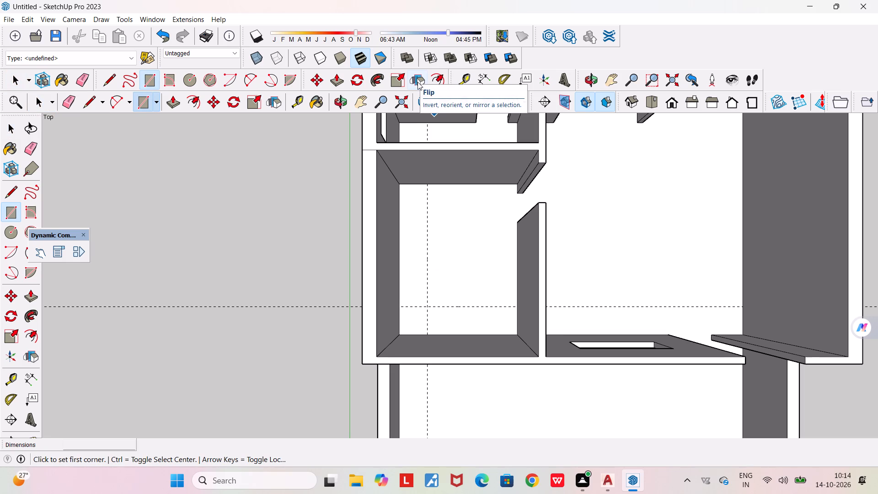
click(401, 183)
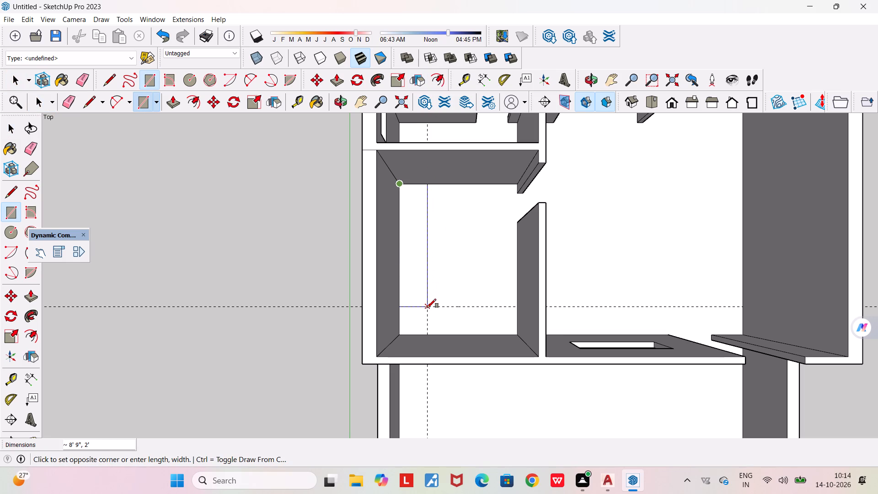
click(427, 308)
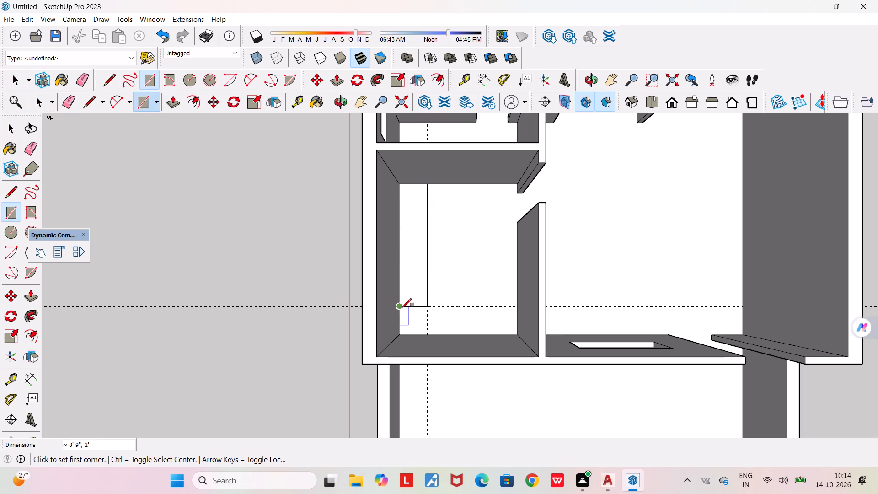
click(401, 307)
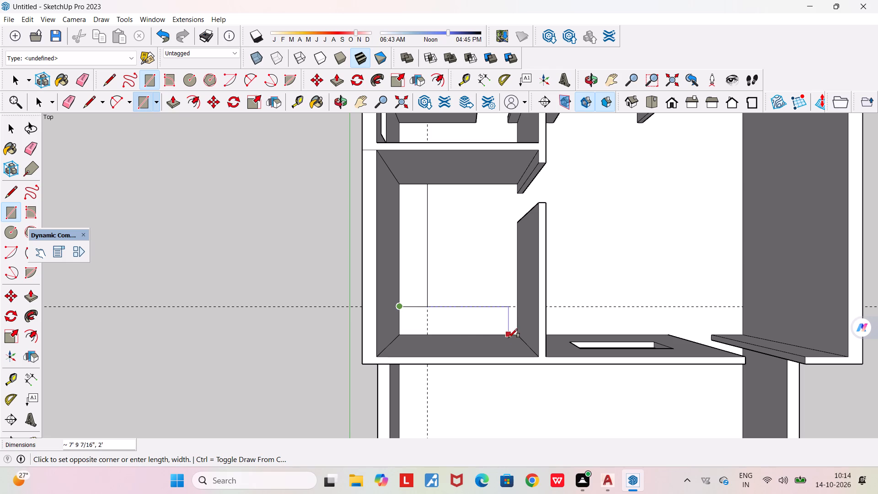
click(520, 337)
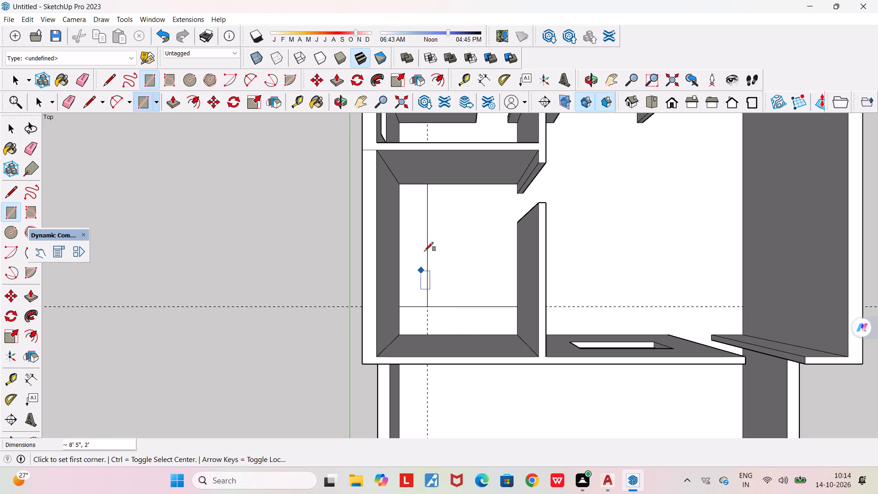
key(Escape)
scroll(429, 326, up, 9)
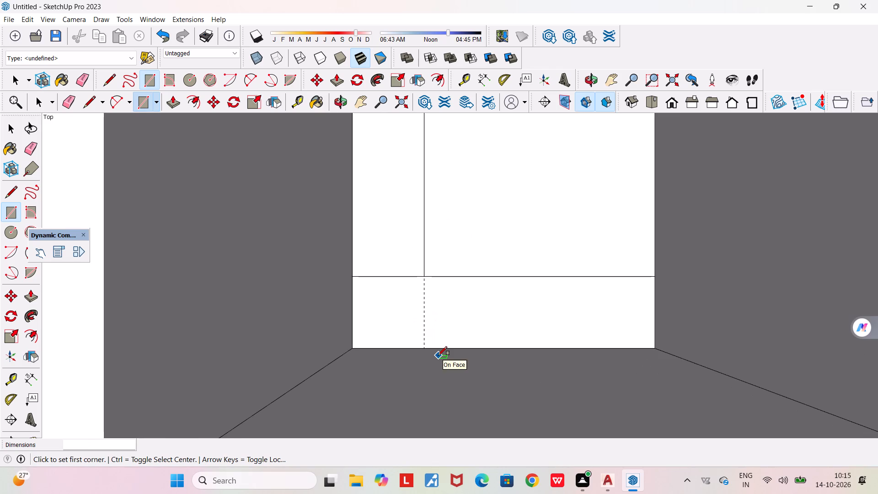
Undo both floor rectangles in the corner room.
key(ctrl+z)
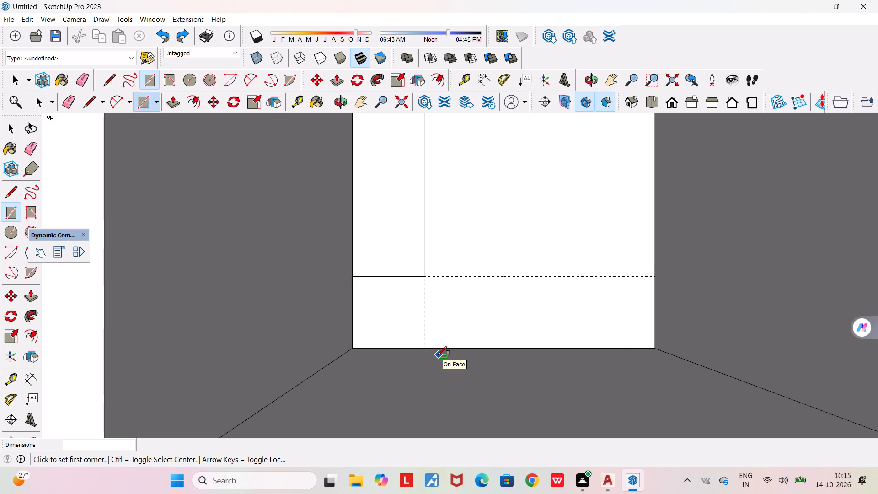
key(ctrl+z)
Draw a floor rectangle about 10' 9" by 2' along the outer side wall, from the room's rear corner to where the guide meets the front wall.
scroll(438, 355, down, 8)
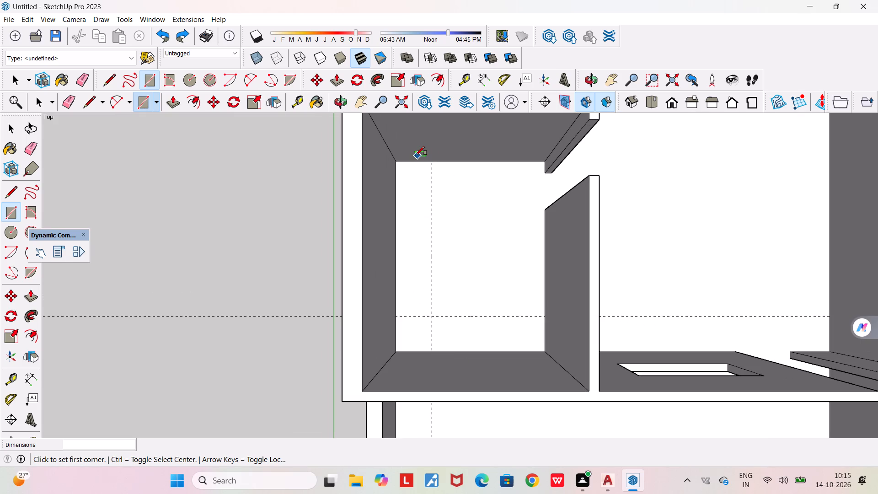
click(396, 162)
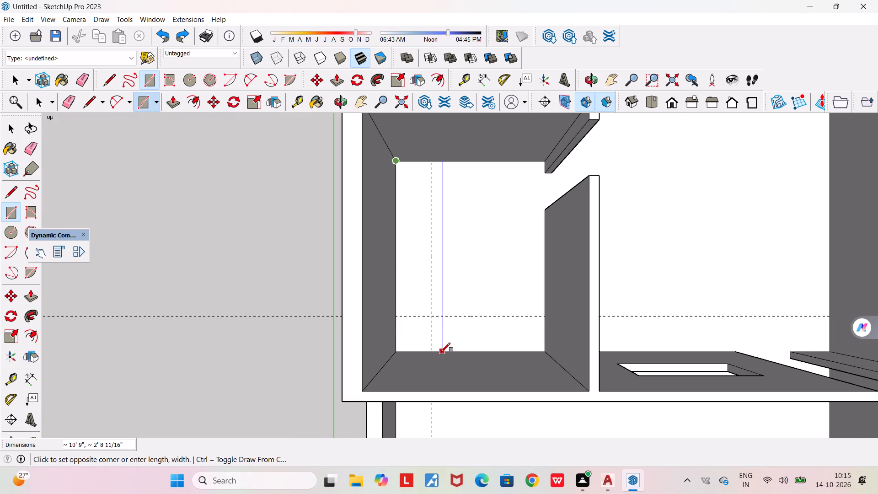
scroll(431, 352, up, 7)
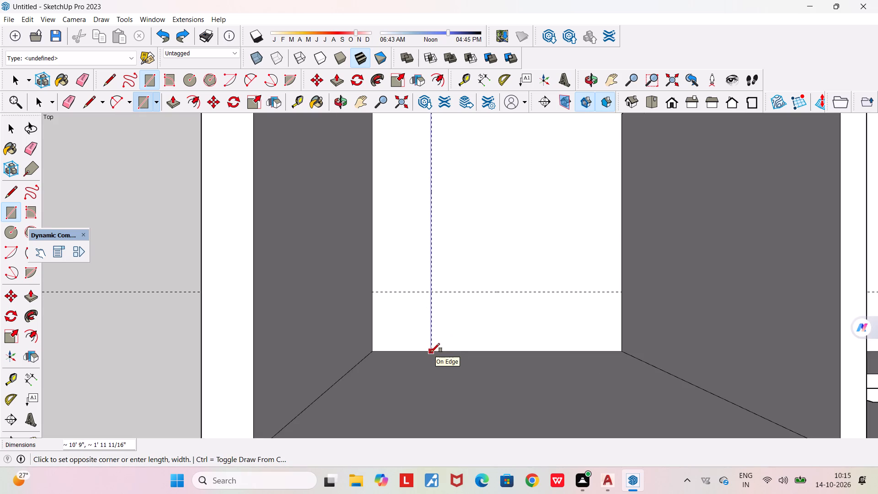
scroll(431, 352, up, 16)
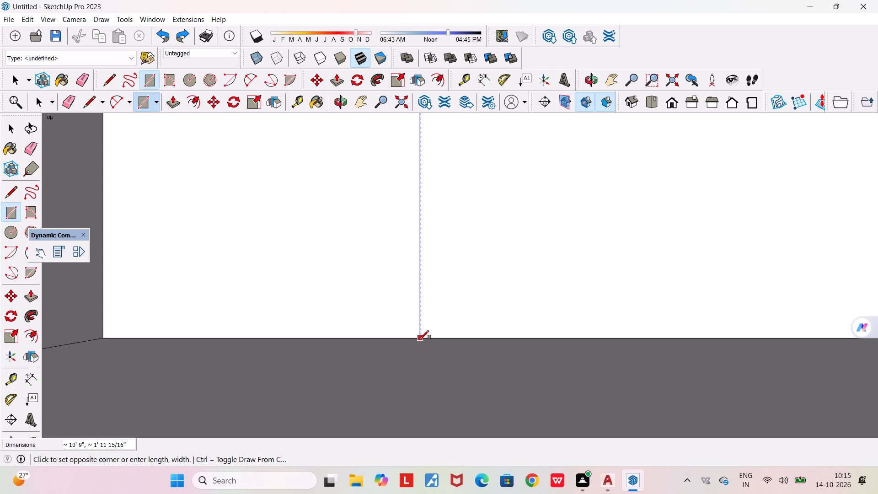
scroll(421, 340, up, 11)
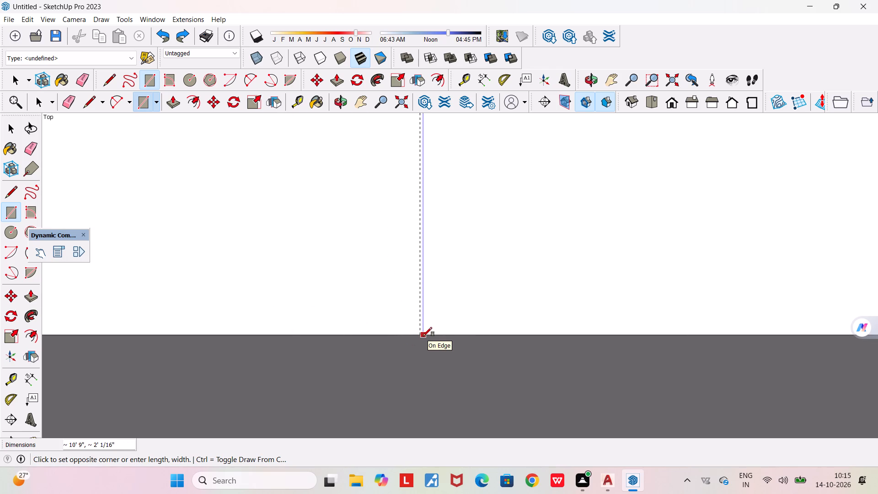
scroll(421, 335, up, 13)
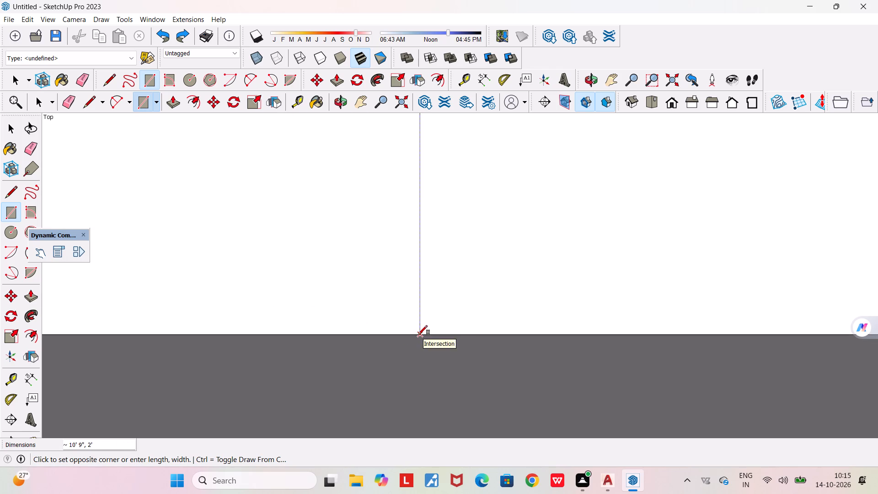
click(418, 334)
Draw a 2' deep floor rectangle along the front wall, from the room's inner front corner to the side strip's edge at the guide.
scroll(418, 334, down, 20)
scroll(418, 334, down, 18)
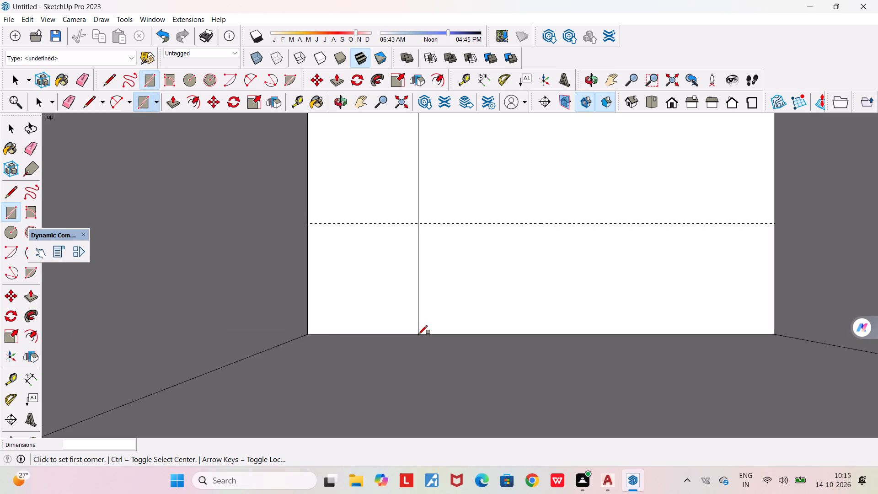
scroll(418, 334, down, 4)
scroll(642, 274, up, 4)
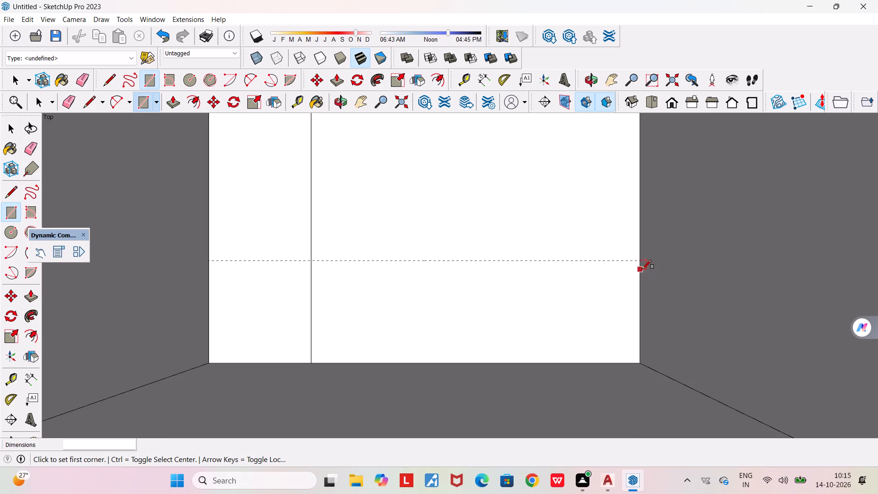
scroll(640, 261, up, 6)
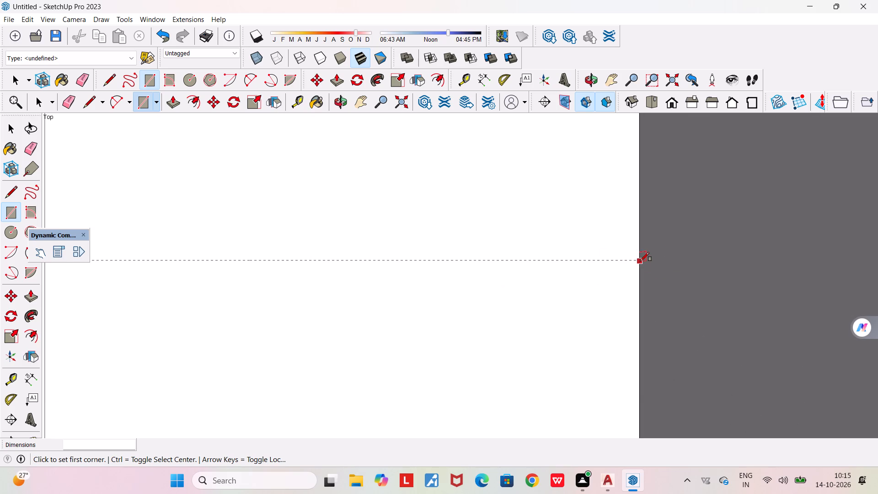
scroll(640, 261, up, 1)
scroll(638, 314, down, 9)
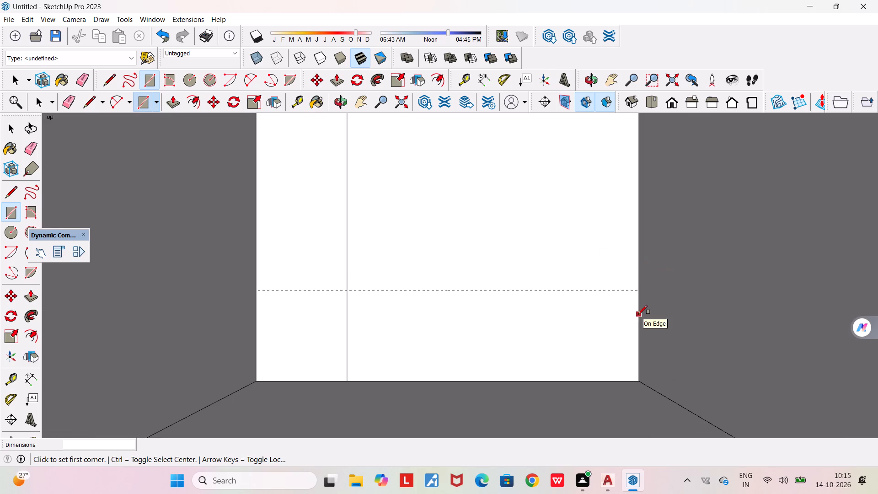
click(642, 379)
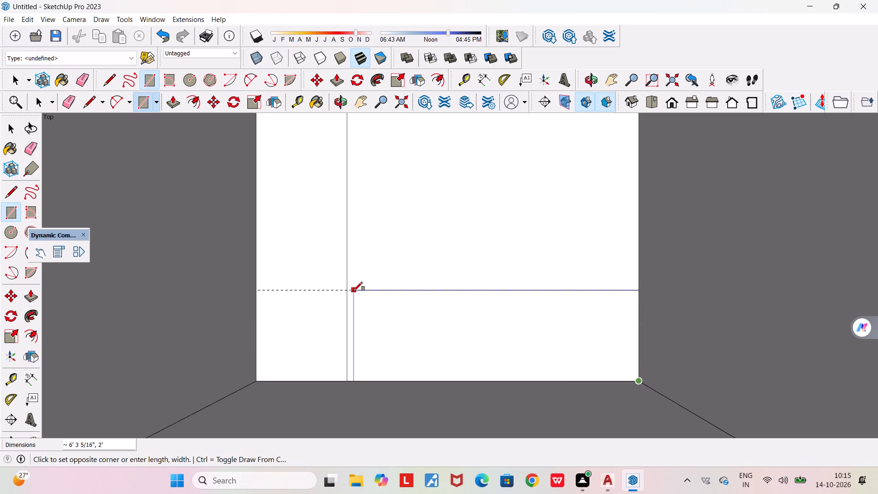
click(349, 290)
scroll(361, 320, down, 13)
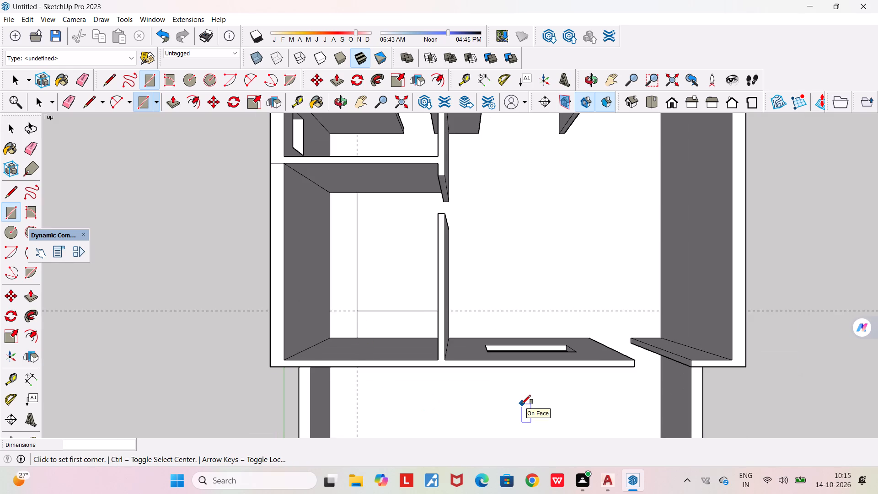
key(space)
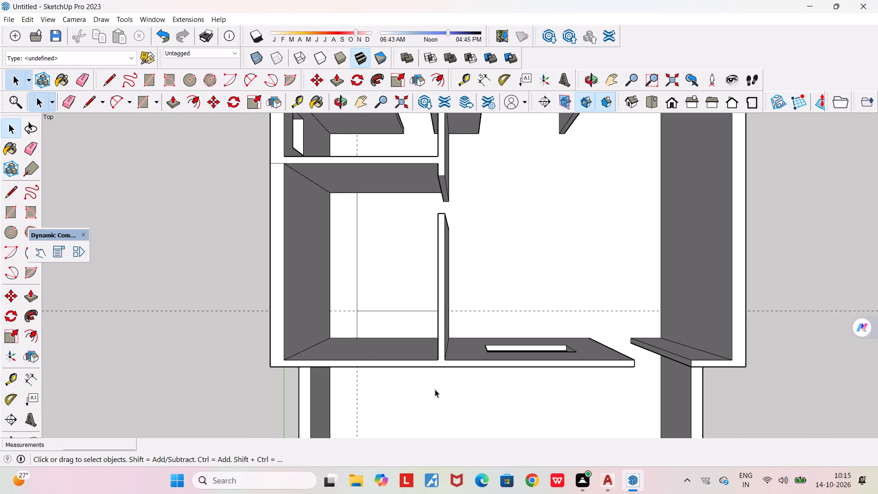
scroll(398, 322, down, 2)
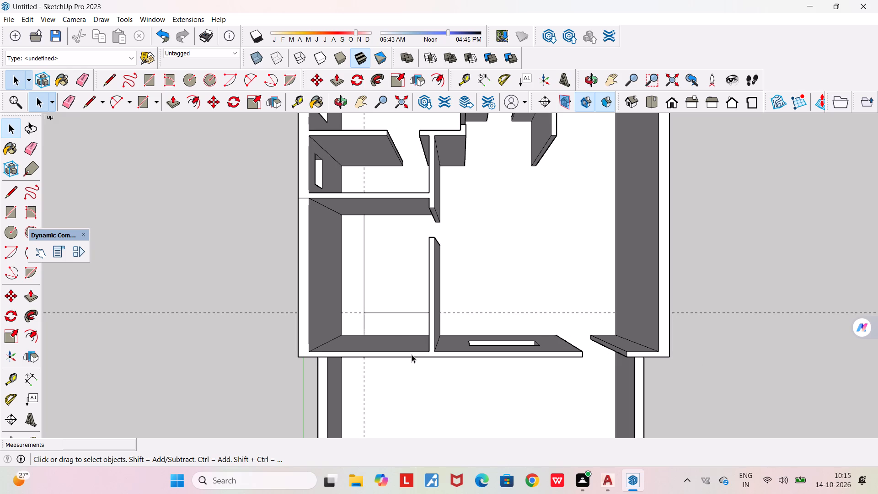
Erase the two guide lines crossing the front corner room.
key(e)
key(Return)
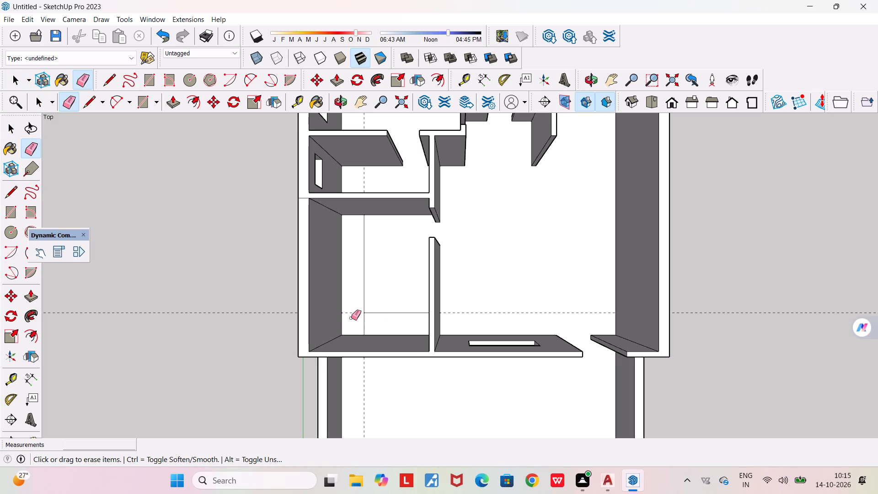
click(353, 311)
drag(217, 301, 217, 355)
drag(357, 412, 377, 424)
scroll(376, 423, down, 5)
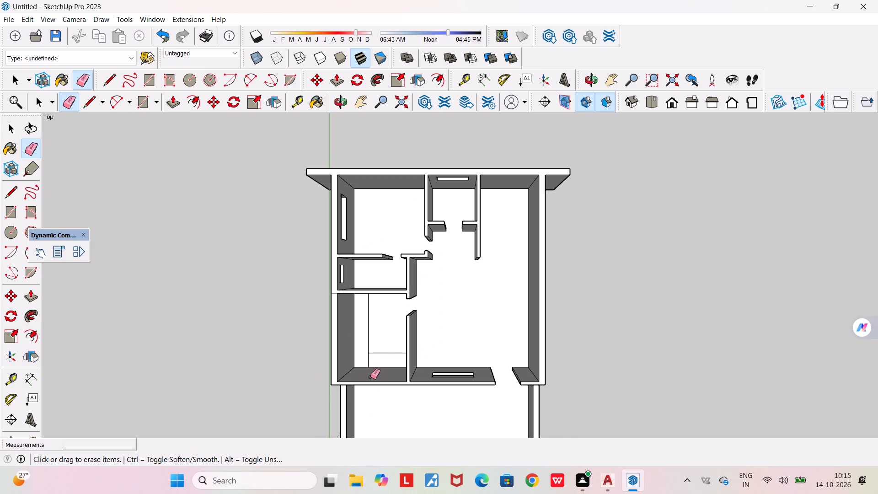
Erase the short dividing edge where the two floor strips meet, merging them into one L-shaped face.
scroll(374, 358, up, 5)
click(367, 358)
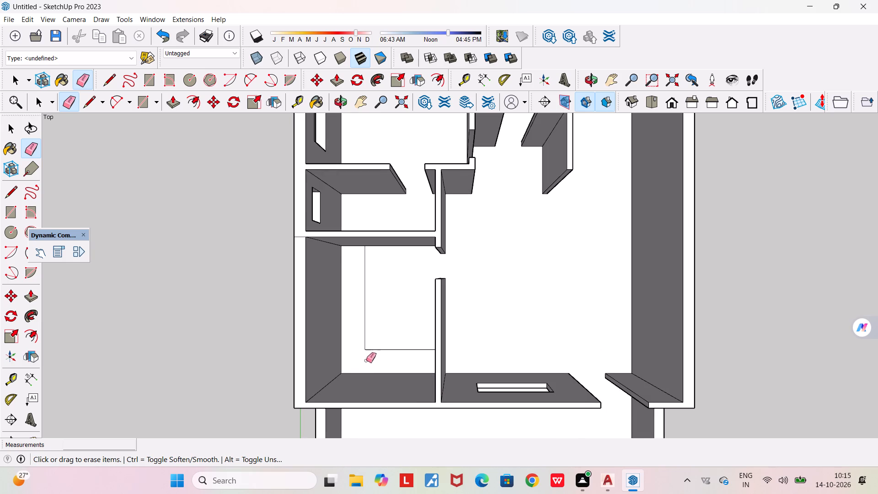
scroll(366, 360, down, 3)
key(BackSpace)
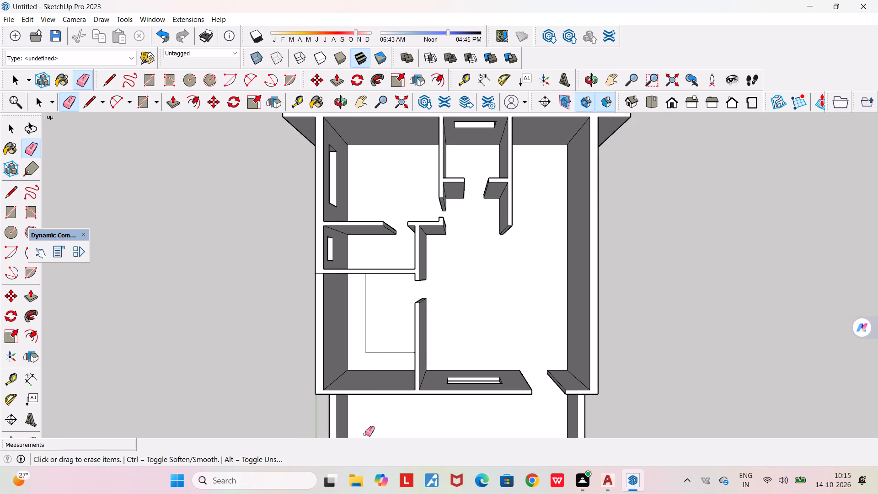
key(space)
scroll(363, 341, up, 1)
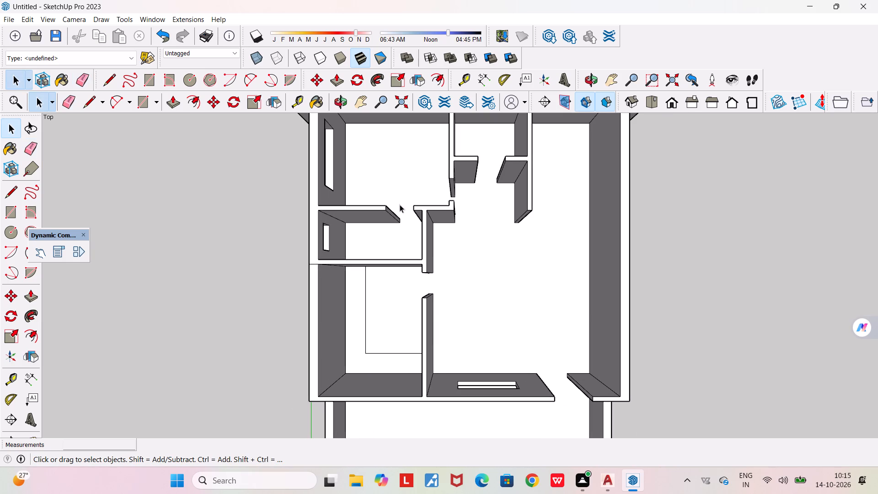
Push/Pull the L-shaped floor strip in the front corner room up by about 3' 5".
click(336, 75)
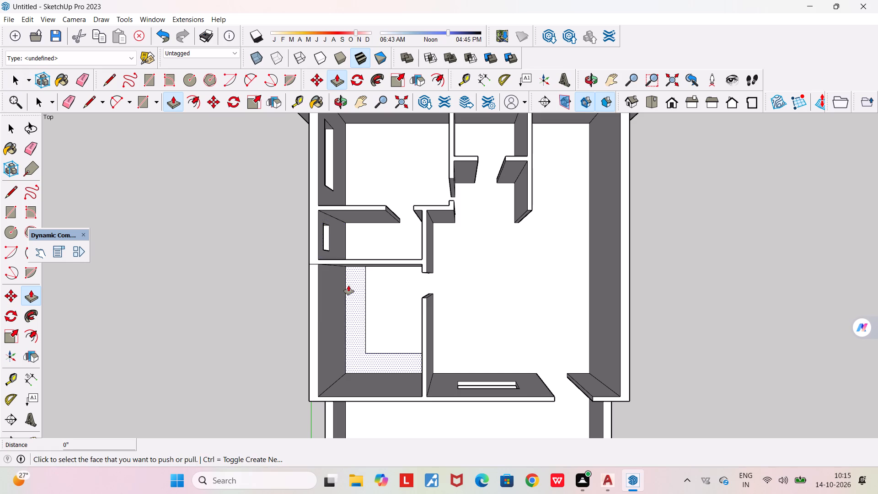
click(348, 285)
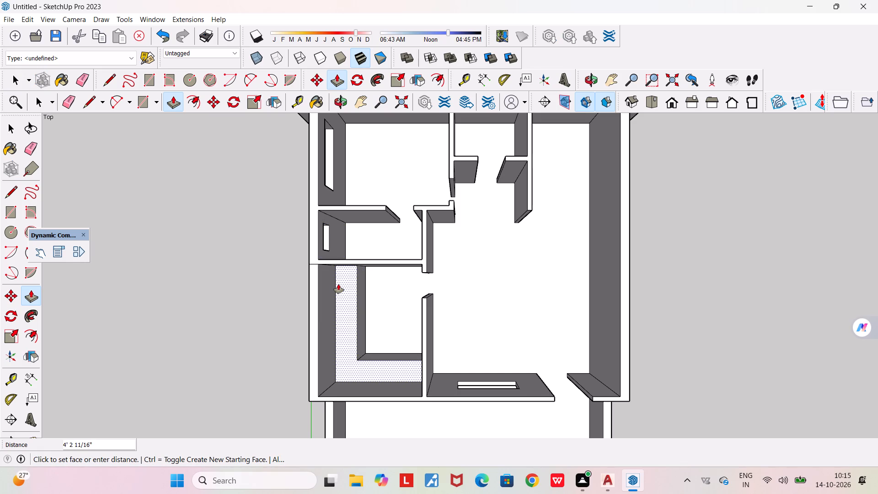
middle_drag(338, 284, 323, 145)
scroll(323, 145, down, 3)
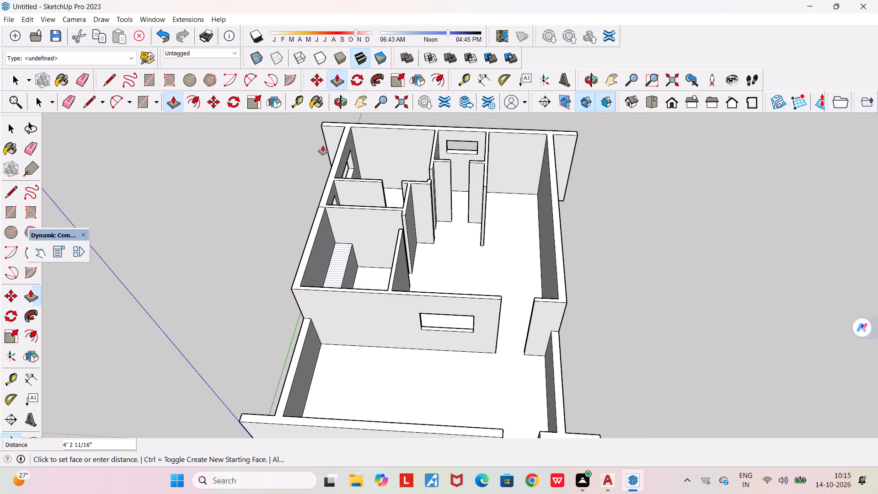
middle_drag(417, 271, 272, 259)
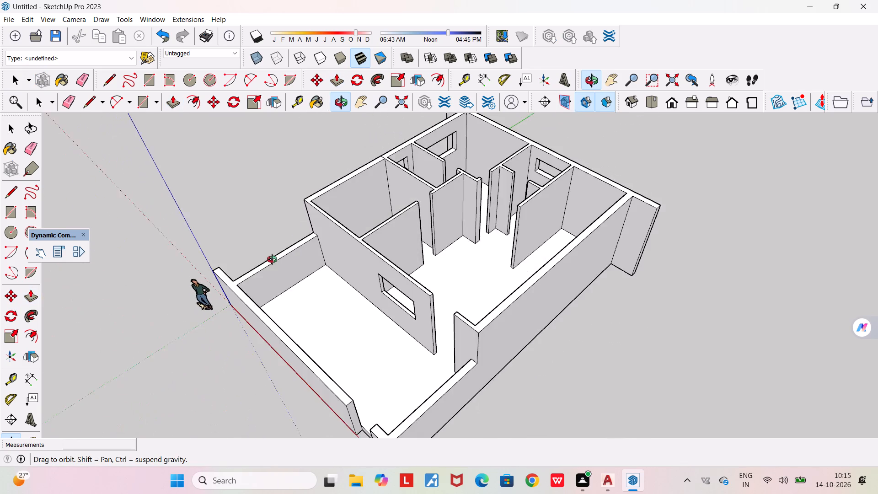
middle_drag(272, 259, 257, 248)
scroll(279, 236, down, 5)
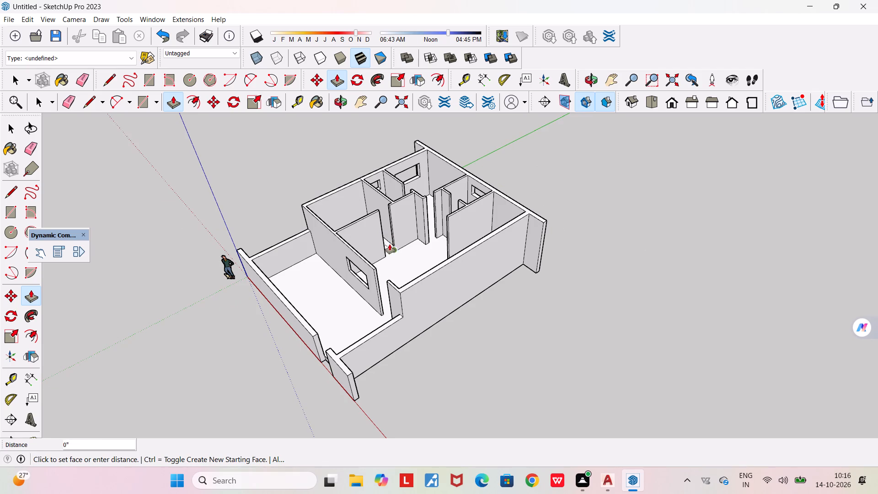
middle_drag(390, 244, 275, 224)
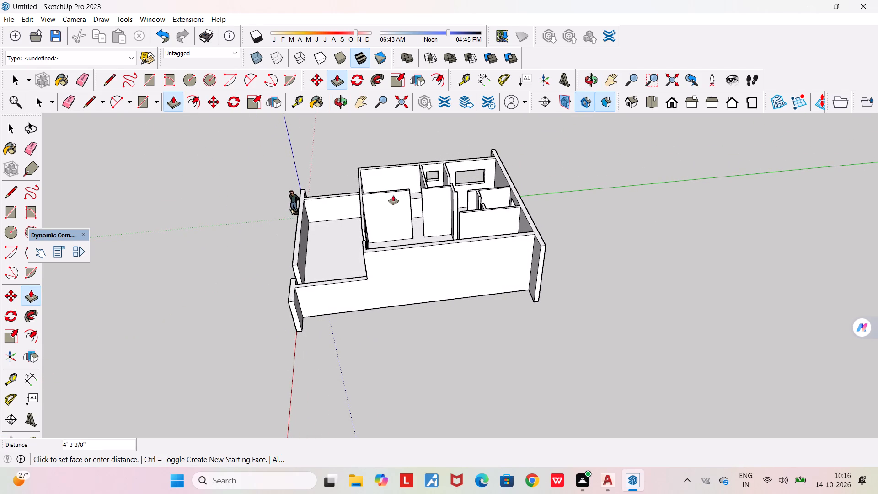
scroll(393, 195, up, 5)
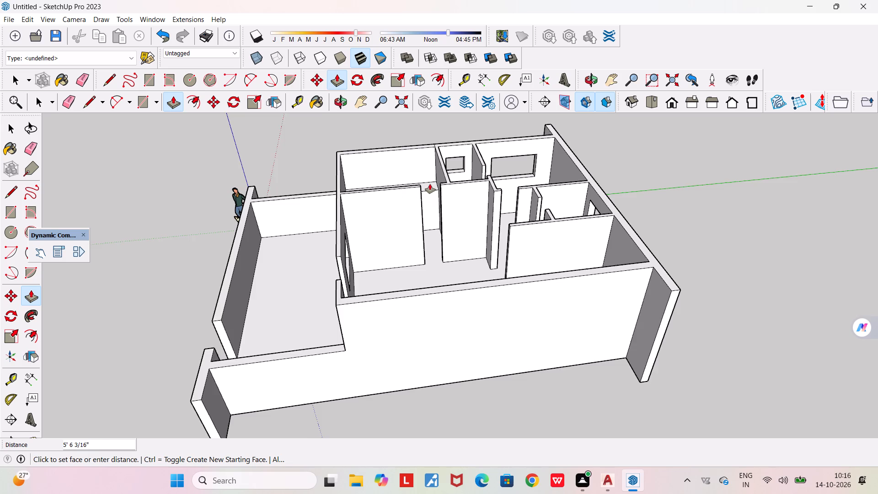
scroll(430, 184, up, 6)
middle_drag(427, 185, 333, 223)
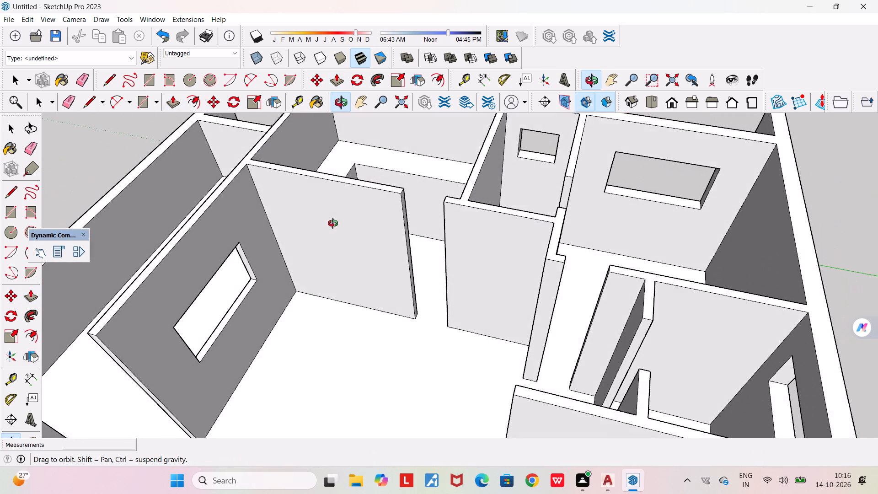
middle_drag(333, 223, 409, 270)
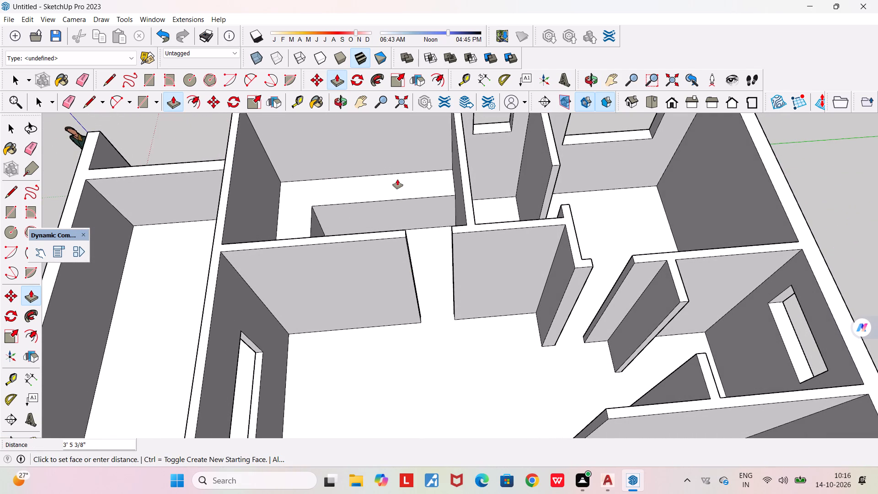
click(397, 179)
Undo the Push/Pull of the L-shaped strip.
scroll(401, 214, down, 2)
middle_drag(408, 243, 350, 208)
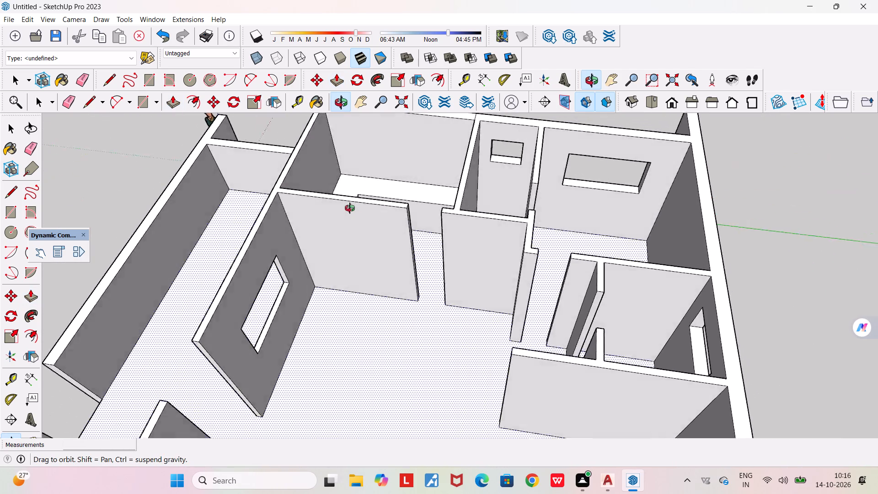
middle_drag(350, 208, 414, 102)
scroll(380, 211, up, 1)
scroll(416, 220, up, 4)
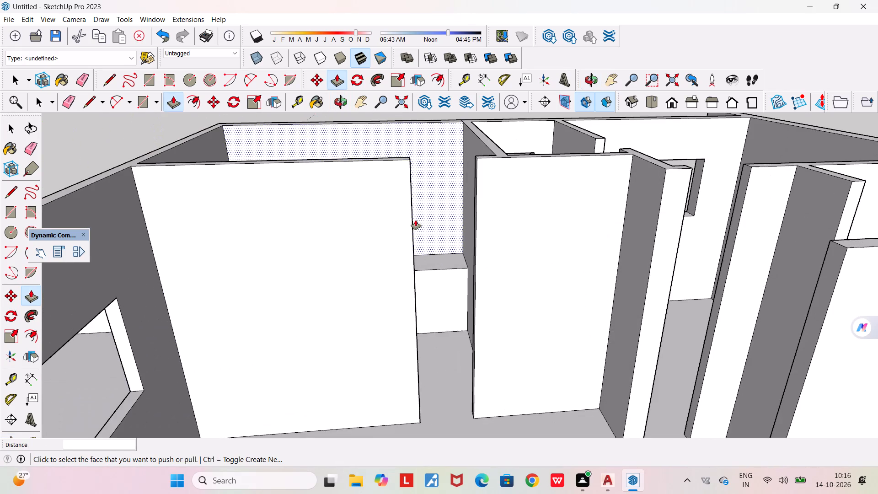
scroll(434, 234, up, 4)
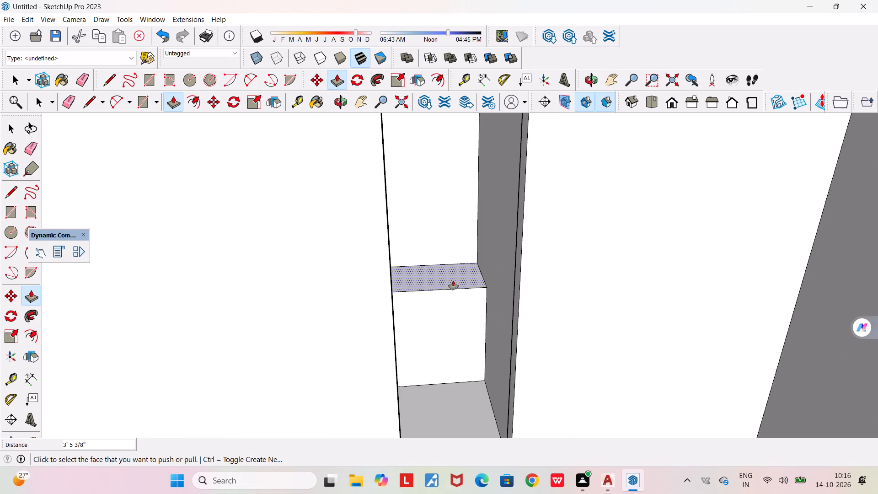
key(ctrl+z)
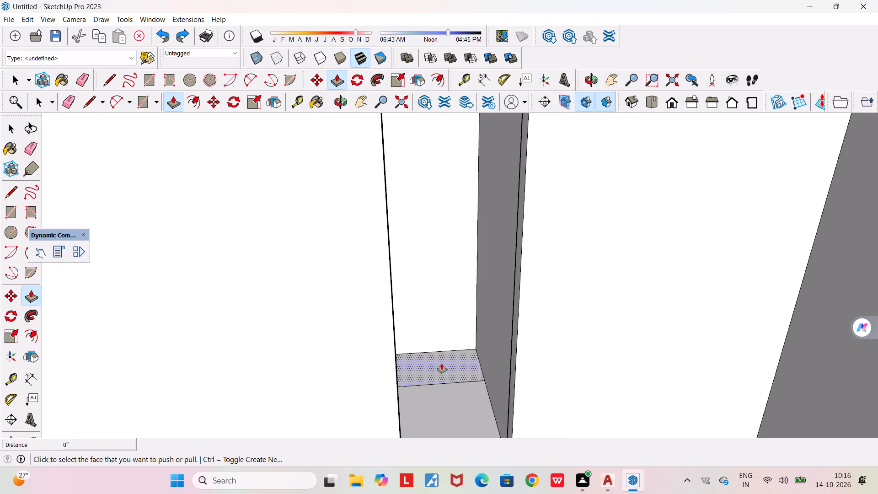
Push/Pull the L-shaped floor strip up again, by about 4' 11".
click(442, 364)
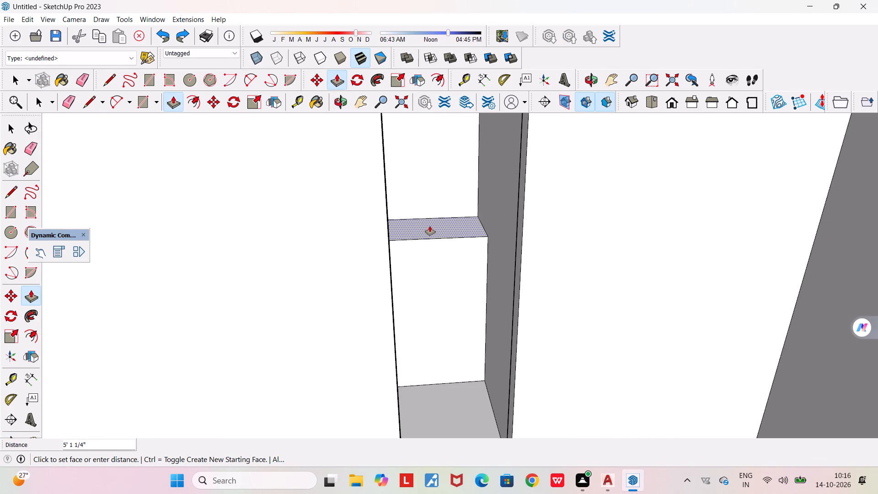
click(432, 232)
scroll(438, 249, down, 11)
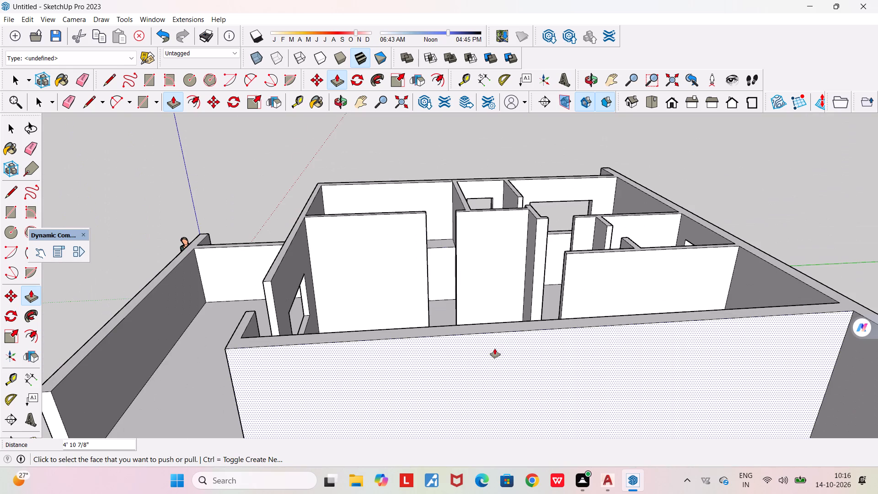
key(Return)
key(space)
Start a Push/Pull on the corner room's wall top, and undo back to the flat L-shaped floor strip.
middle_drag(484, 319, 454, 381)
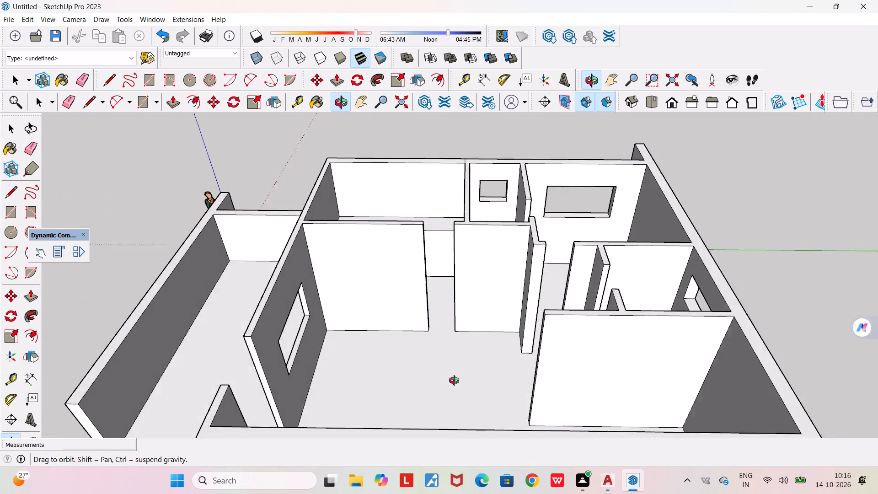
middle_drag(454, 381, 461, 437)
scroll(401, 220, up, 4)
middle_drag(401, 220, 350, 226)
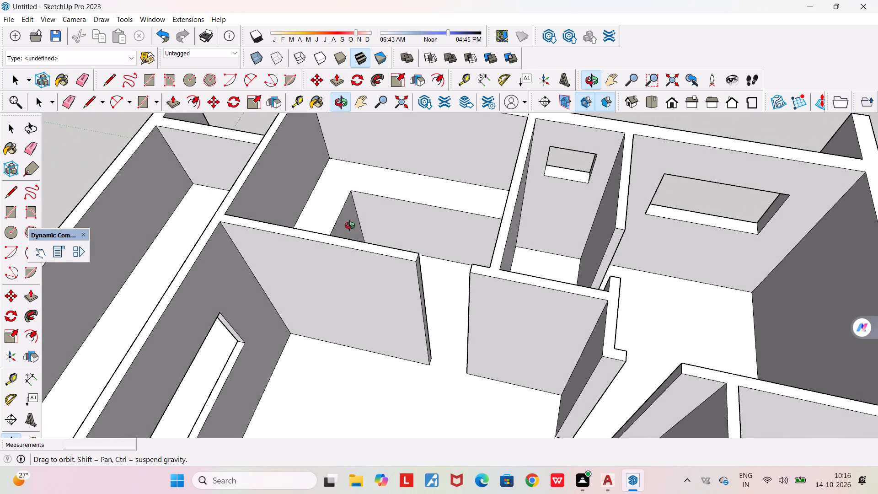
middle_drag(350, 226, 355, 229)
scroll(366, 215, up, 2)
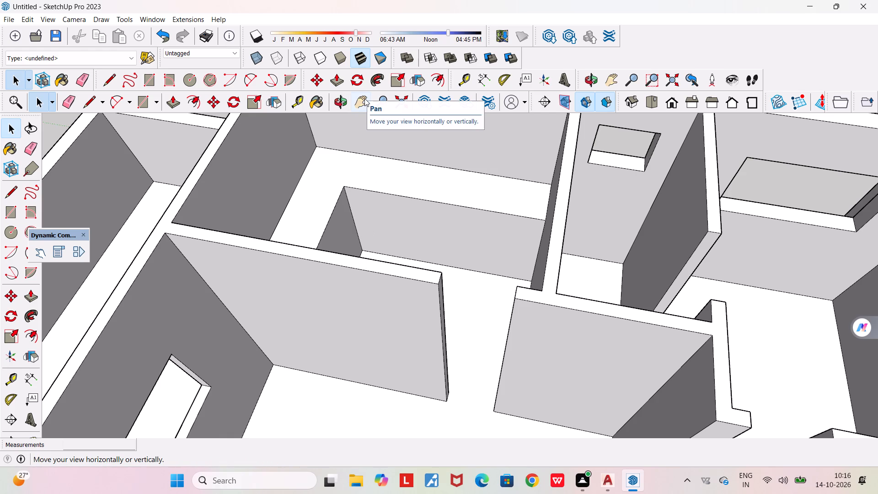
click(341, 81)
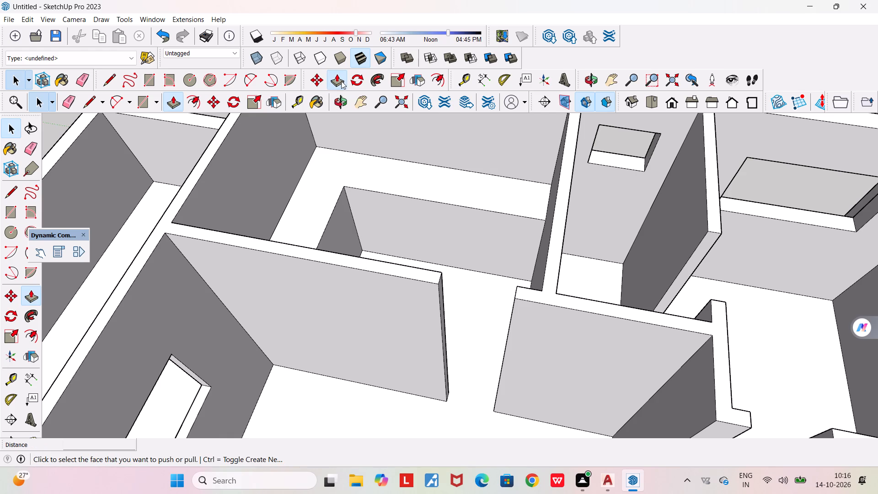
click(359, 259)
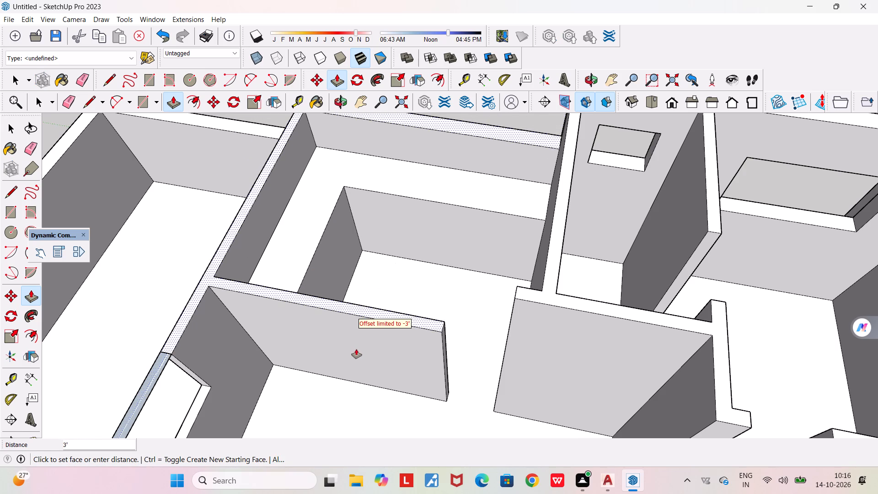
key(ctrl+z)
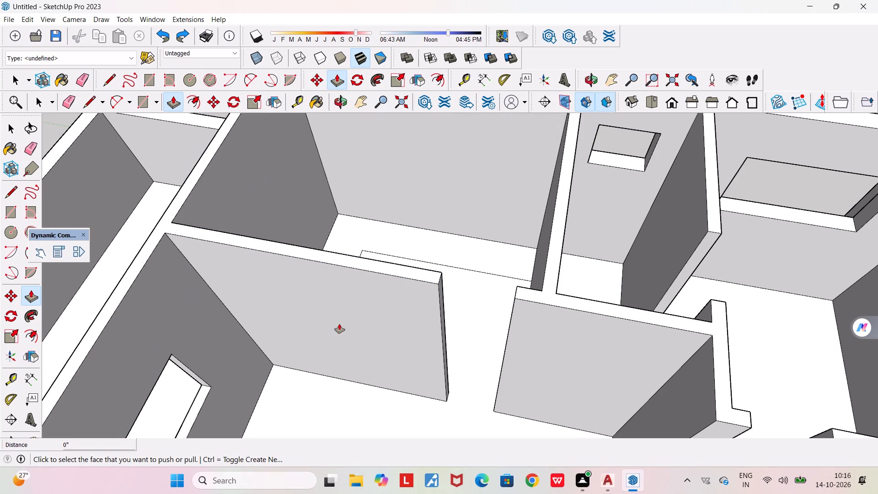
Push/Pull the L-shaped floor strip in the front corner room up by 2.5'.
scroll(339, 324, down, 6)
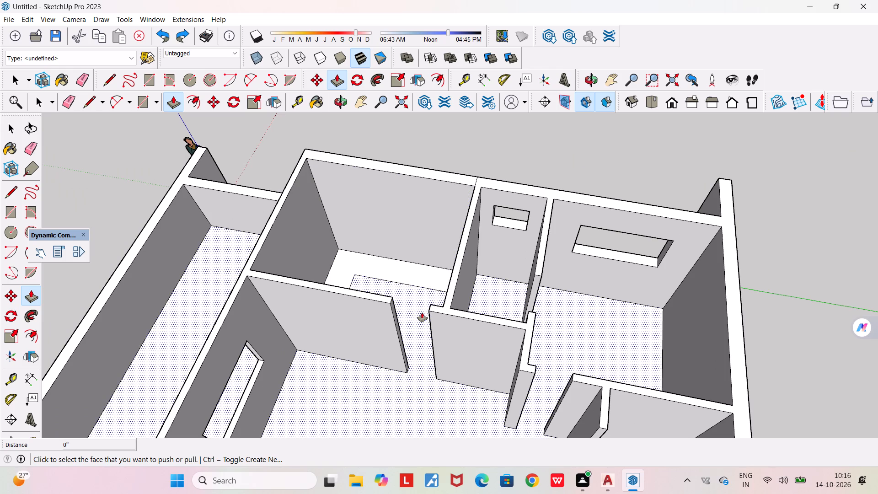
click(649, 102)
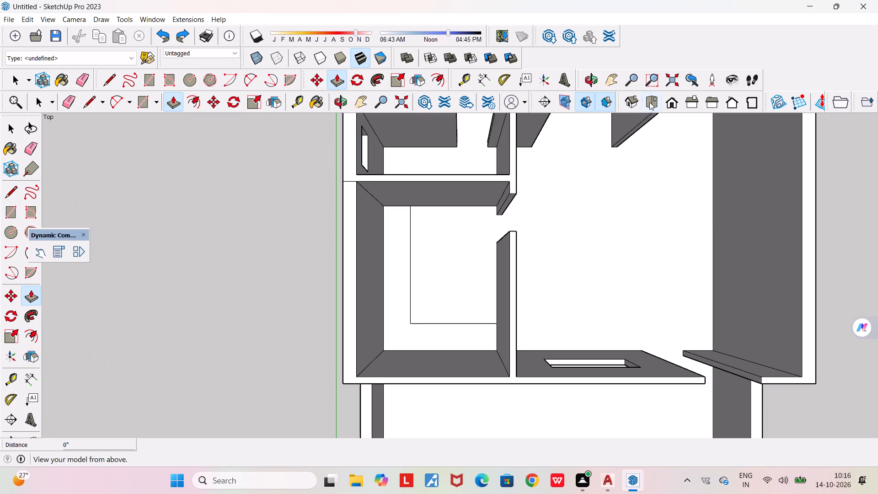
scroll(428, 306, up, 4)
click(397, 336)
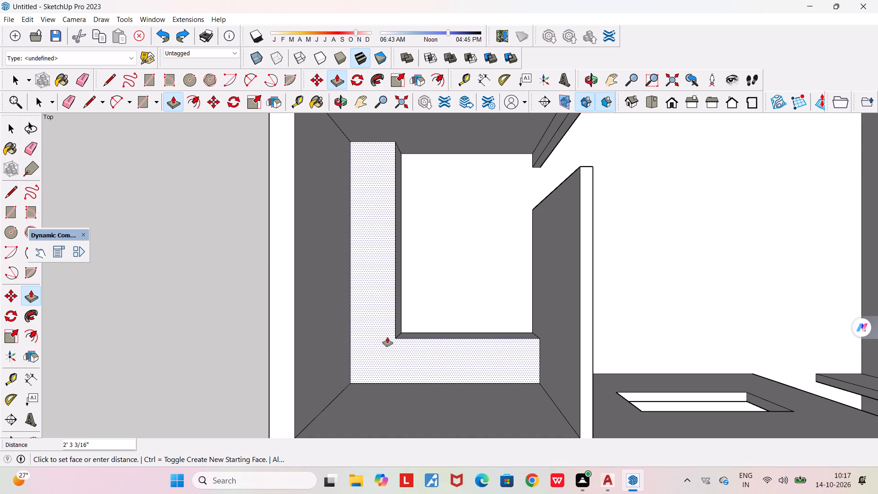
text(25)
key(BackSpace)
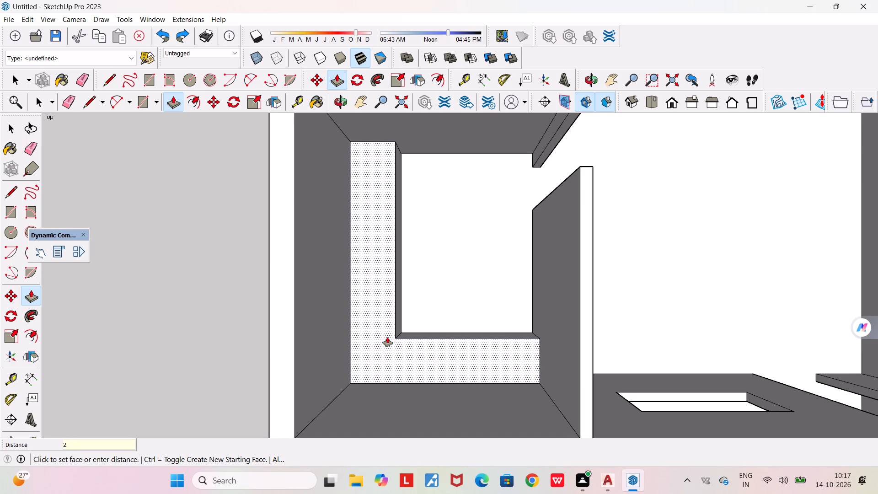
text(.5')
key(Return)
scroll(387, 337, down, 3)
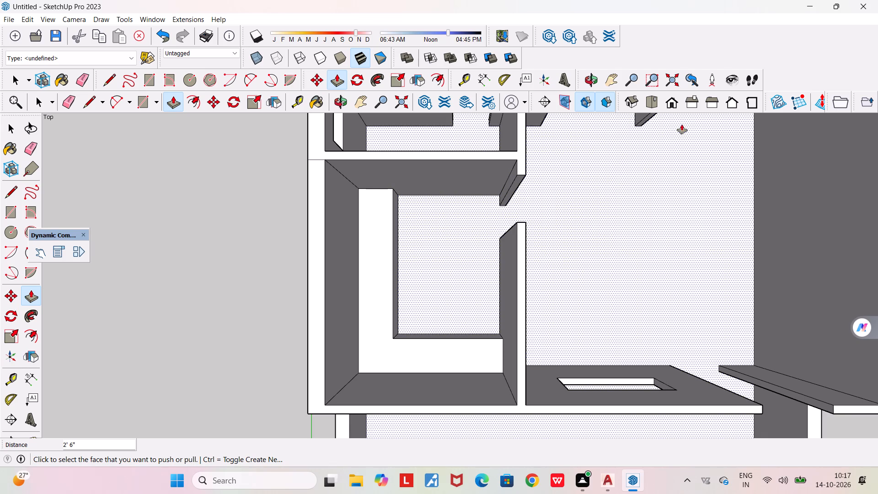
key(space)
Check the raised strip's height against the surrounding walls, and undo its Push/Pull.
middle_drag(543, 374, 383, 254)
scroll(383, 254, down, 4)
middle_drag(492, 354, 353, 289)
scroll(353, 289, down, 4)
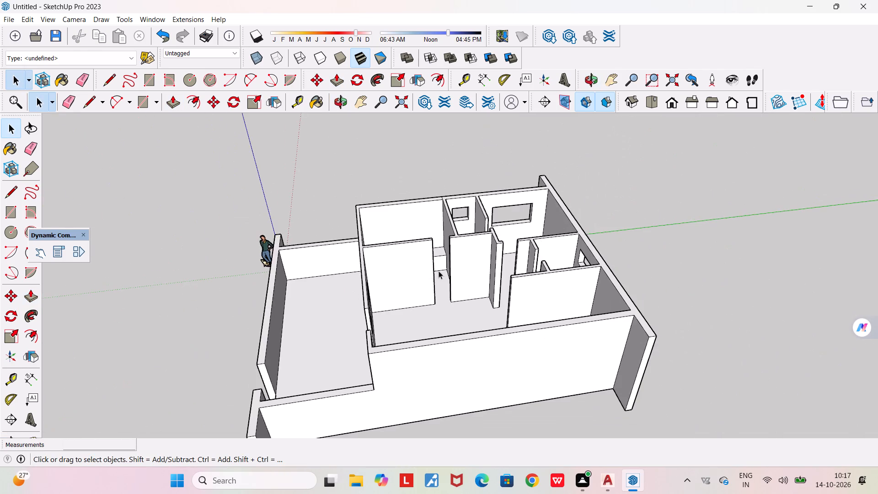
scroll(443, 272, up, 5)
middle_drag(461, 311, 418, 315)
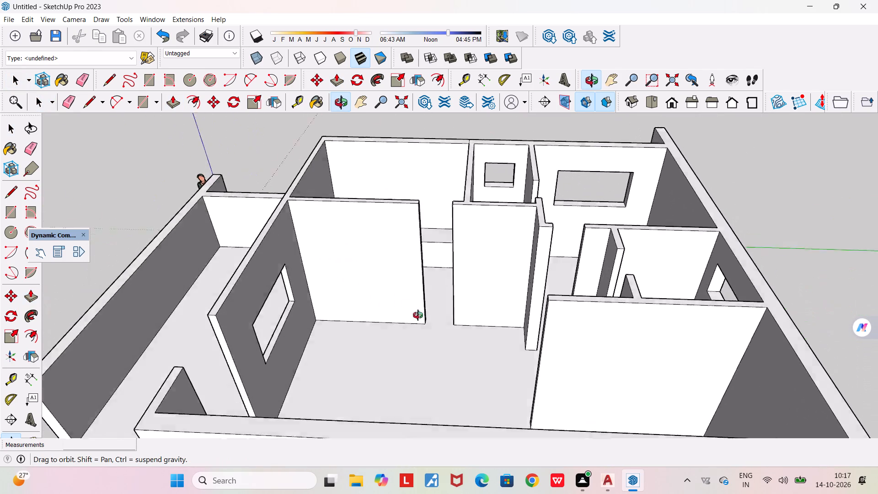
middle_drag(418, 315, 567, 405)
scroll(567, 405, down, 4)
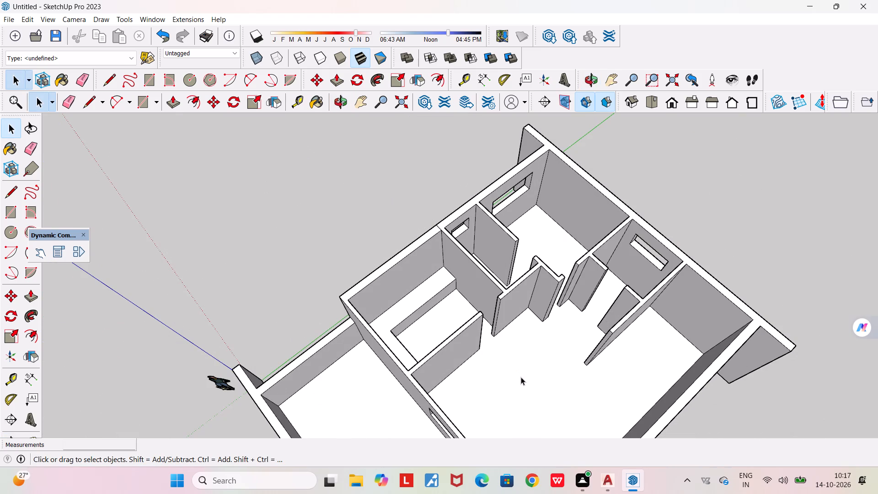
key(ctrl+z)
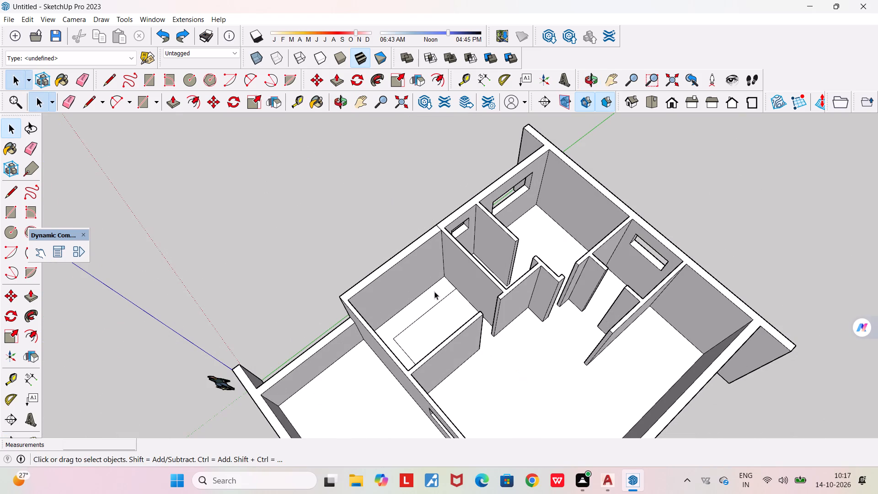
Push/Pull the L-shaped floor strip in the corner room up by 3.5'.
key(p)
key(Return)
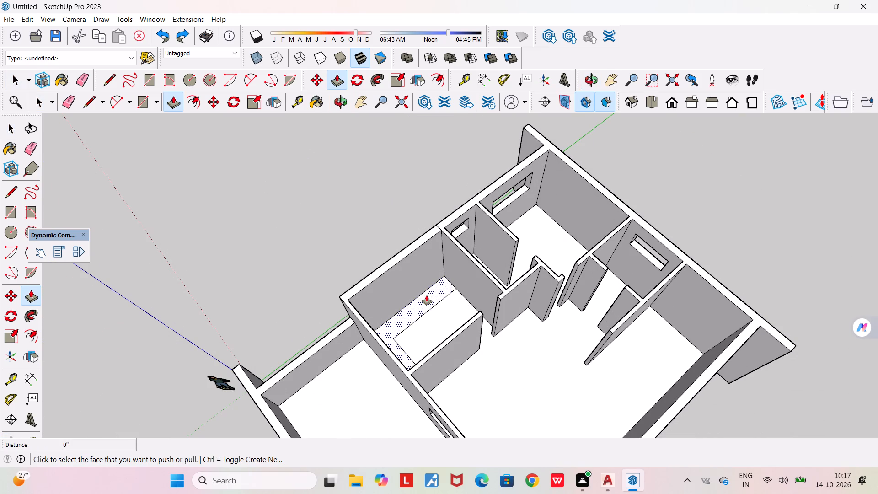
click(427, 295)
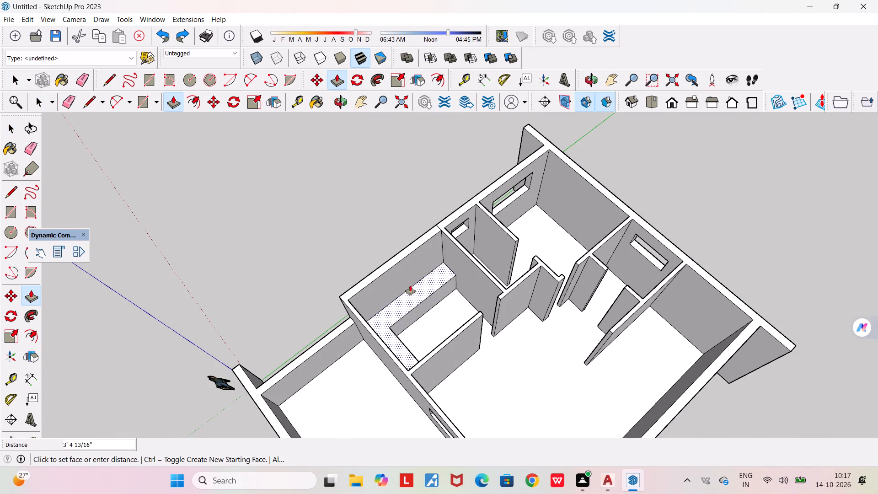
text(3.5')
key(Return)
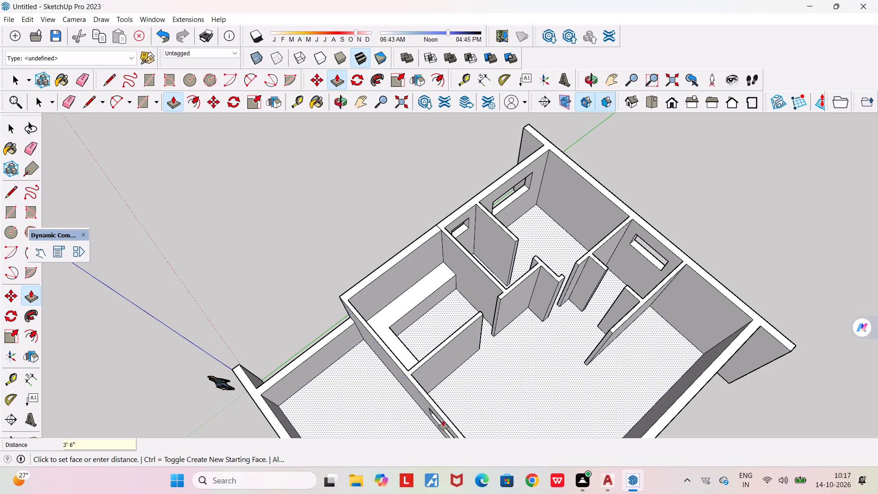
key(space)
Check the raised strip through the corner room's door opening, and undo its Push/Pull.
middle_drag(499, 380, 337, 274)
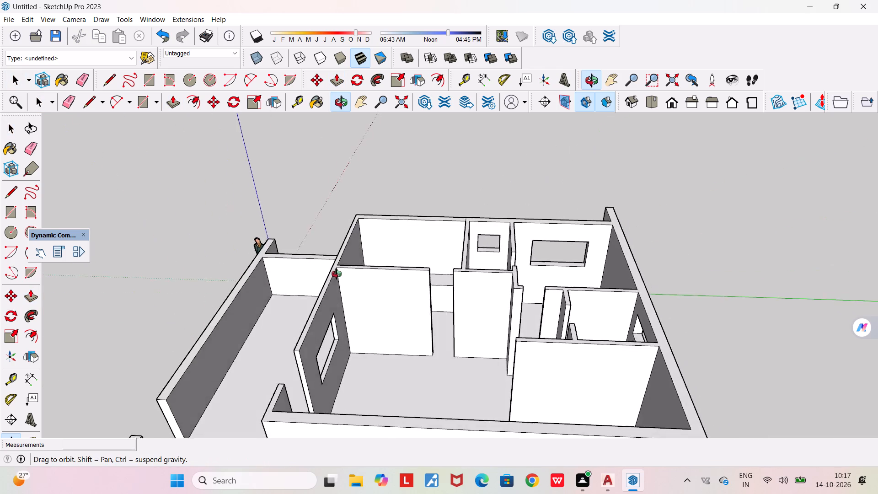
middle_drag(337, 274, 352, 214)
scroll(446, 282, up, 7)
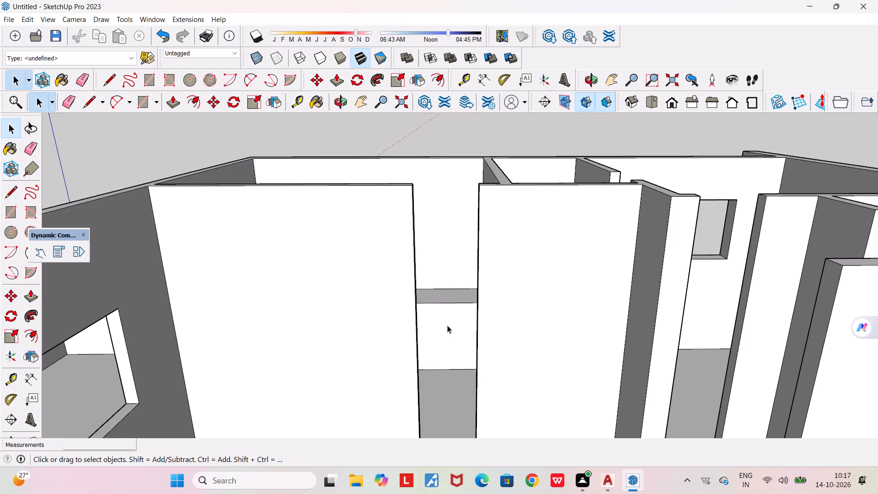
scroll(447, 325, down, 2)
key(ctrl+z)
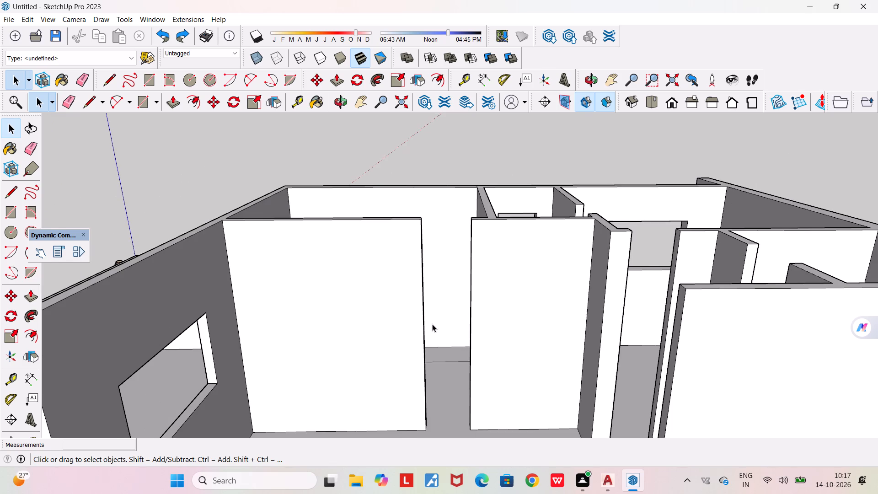
Push/Pull the L-shaped floor strip in the corner room up by 4.5' to form the counter.
middle_drag(432, 324, 439, 460)
scroll(439, 460, down, 3)
middle_drag(415, 305, 407, 390)
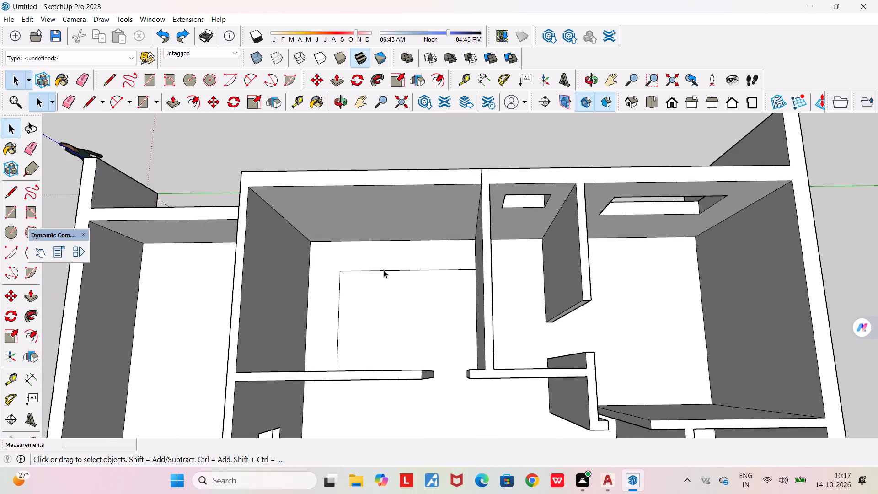
key(p)
click(385, 249)
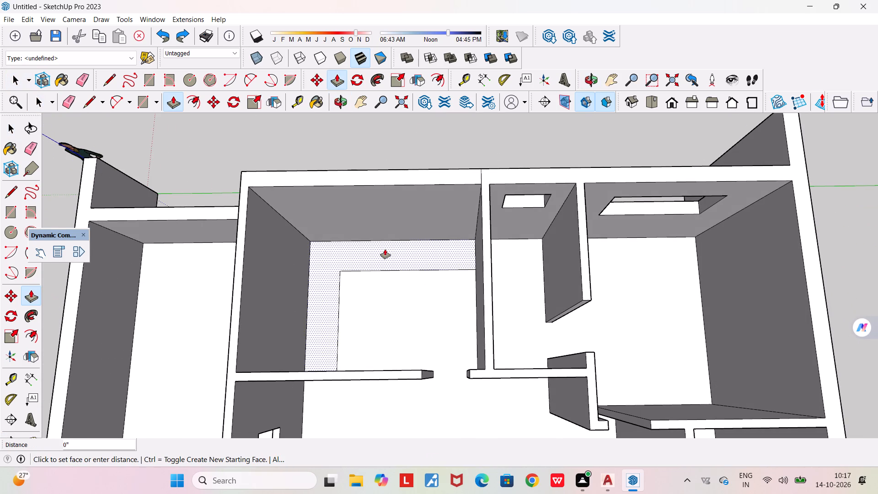
text(4.5')
key(Return)
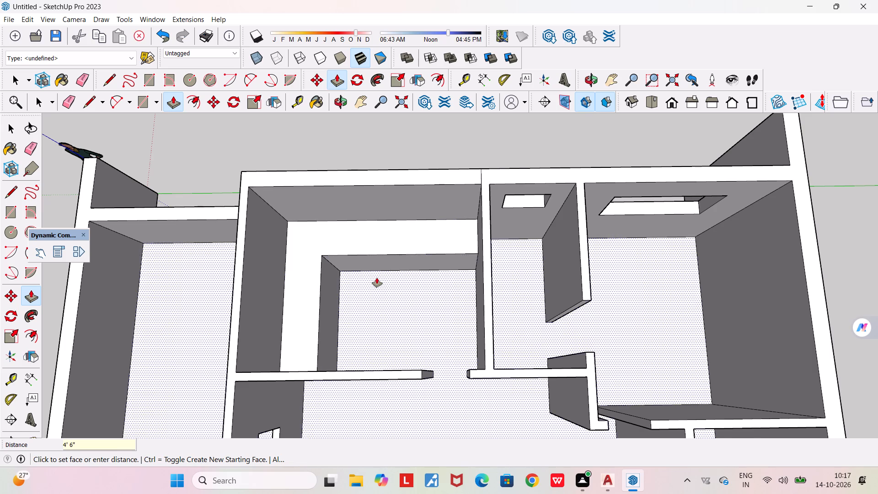
scroll(377, 278, down, 2)
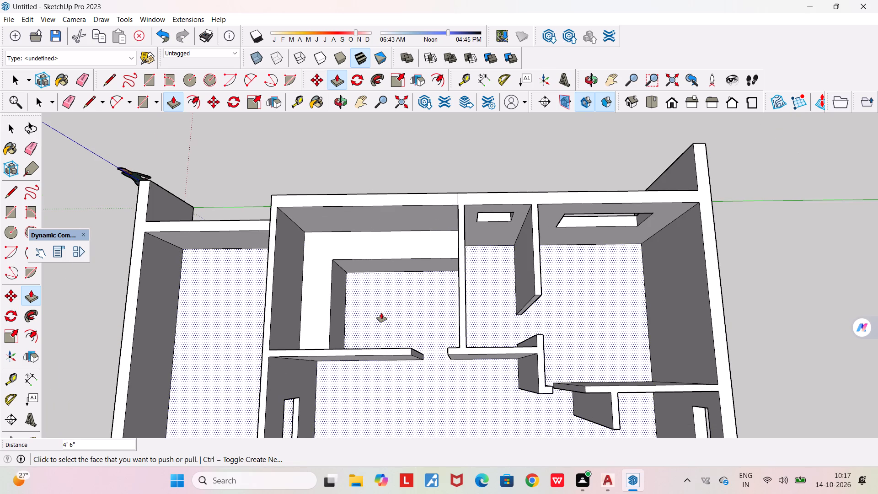
key(space)
Examine the raised L-shaped counter in the corner room from inside, from above and from several angles.
middle_drag(418, 356, 348, 215)
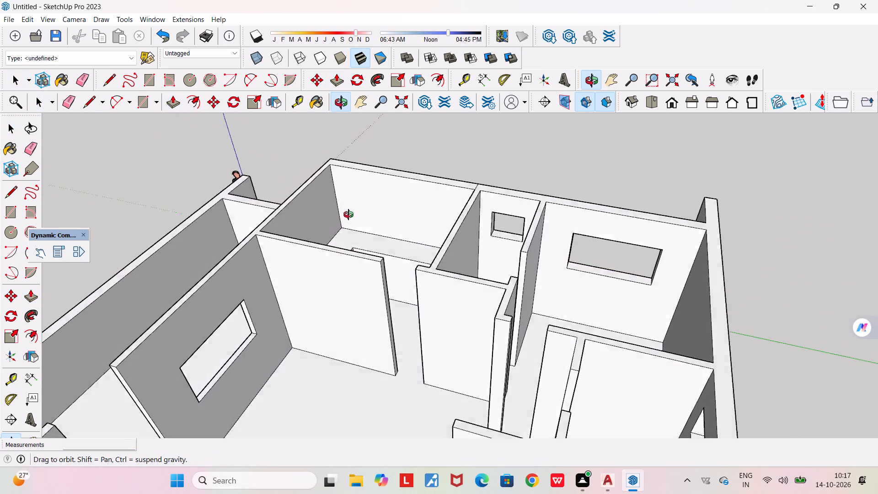
middle_drag(348, 215, 365, 174)
scroll(417, 295, up, 4)
scroll(423, 301, down, 4)
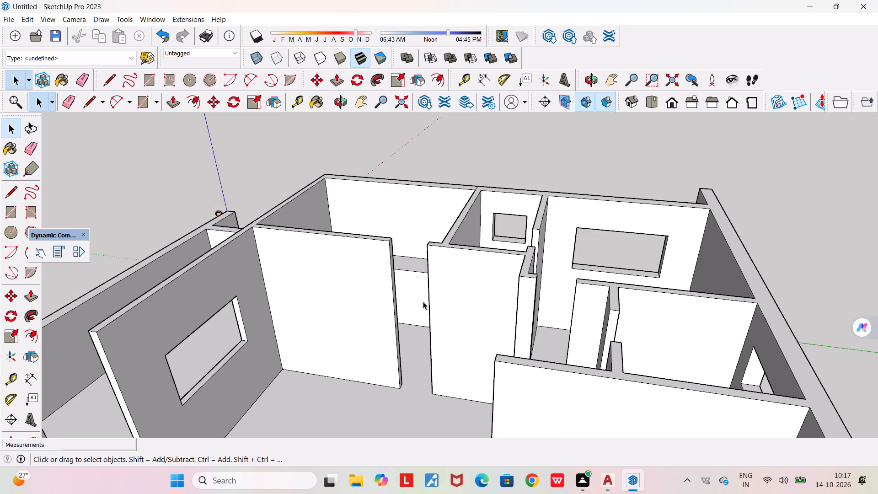
middle_drag(399, 252, 403, 493)
scroll(387, 274, up, 3)
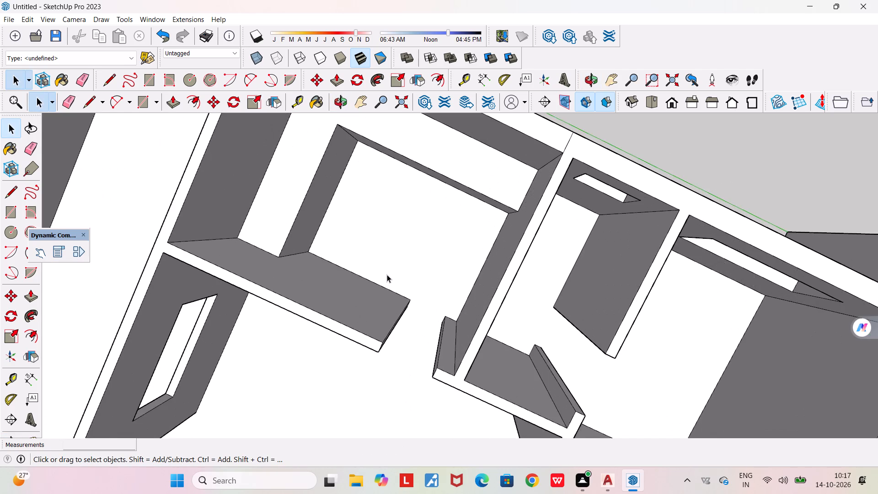
middle_drag(383, 272, 249, 167)
middle_drag(407, 198, 417, 197)
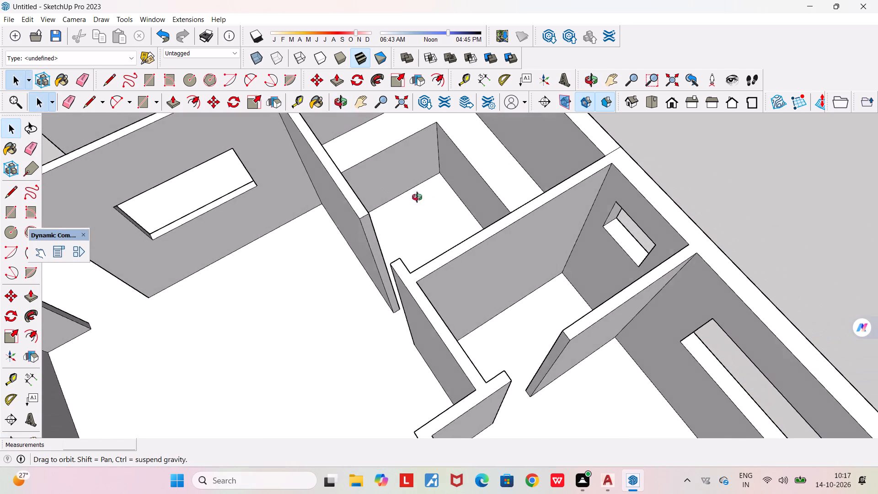
middle_drag(417, 197, 645, 84)
middle_drag(497, 173, 498, 306)
scroll(408, 237, up, 5)
middle_drag(396, 224, 401, 197)
scroll(396, 197, up, 4)
middle_drag(395, 197, 396, 192)
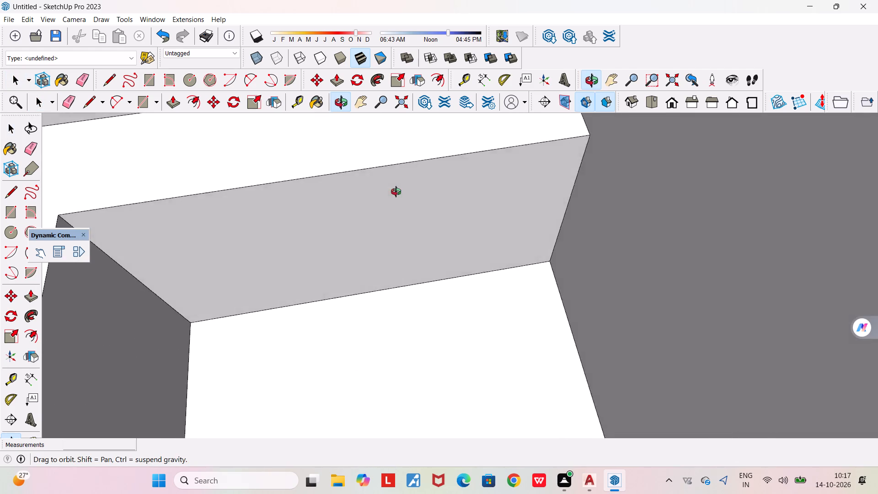
middle_drag(396, 192, 388, 185)
scroll(388, 185, up, 3)
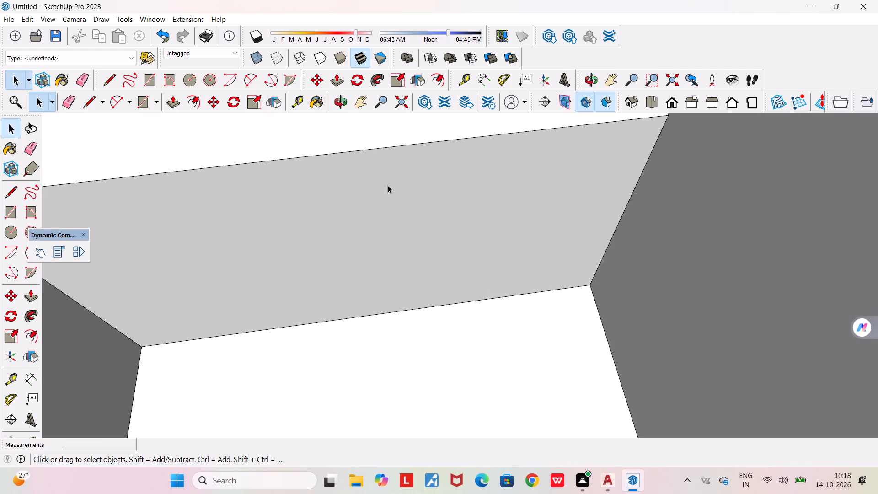
middle_drag(388, 185, 402, 166)
scroll(402, 166, down, 7)
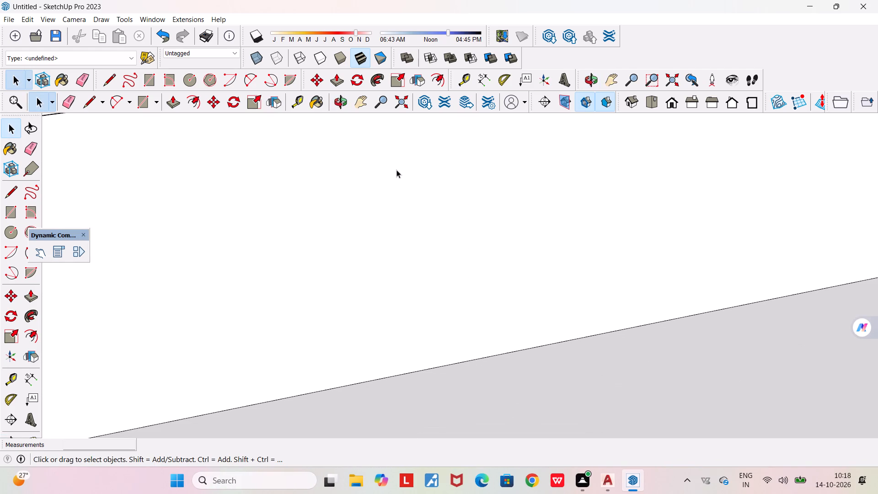
click(652, 97)
scroll(639, 200, down, 11)
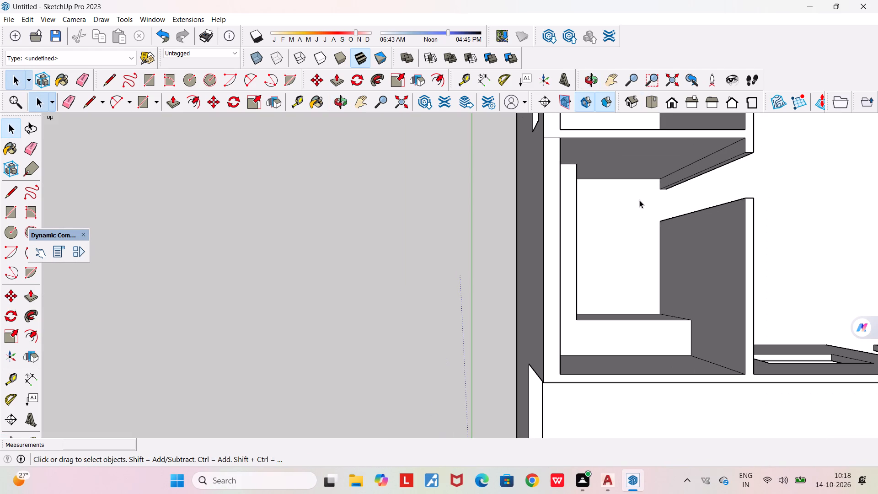
middle_drag(559, 312, 627, 358)
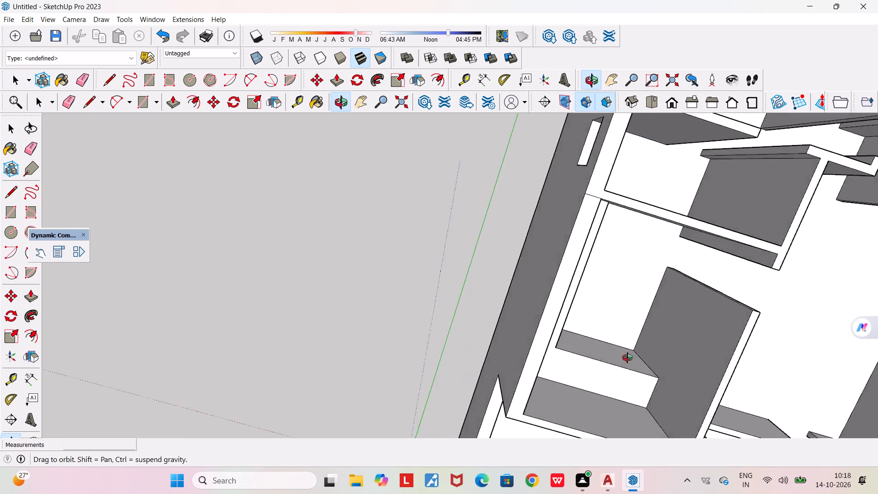
middle_drag(627, 358, 506, 235)
scroll(506, 235, down, 5)
middle_drag(653, 335, 540, 348)
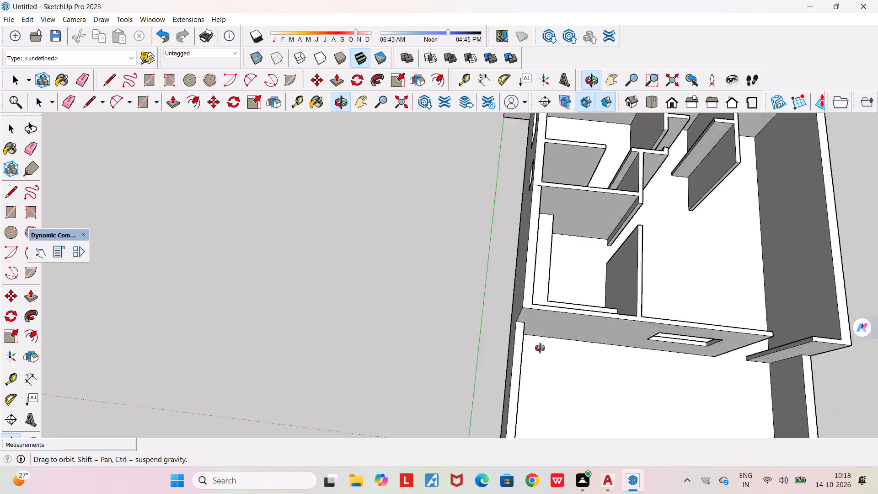
middle_drag(540, 348, 150, 281)
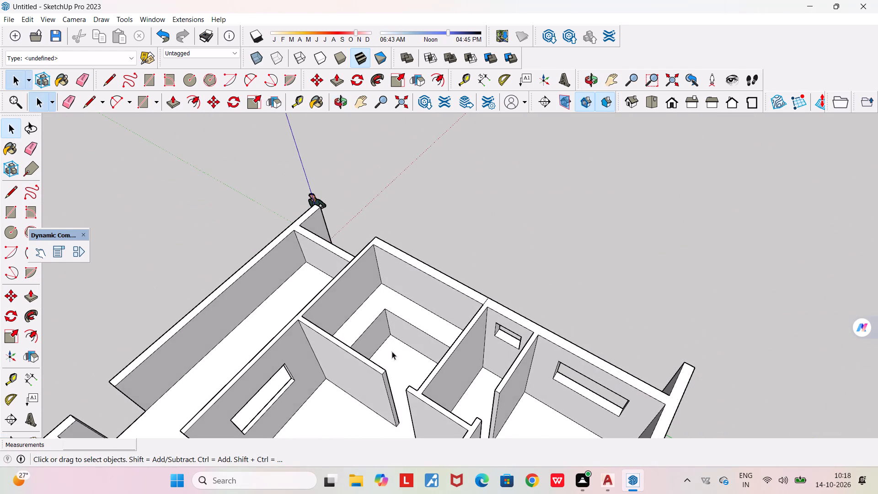
scroll(393, 359, up, 4)
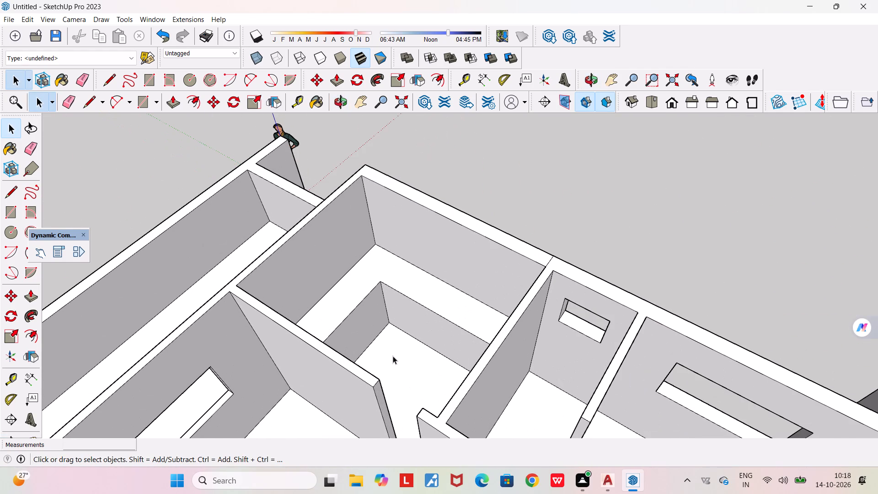
Examine the corner room's counter and surrounding wall faces from above, and check the whole building from outside.
click(367, 386)
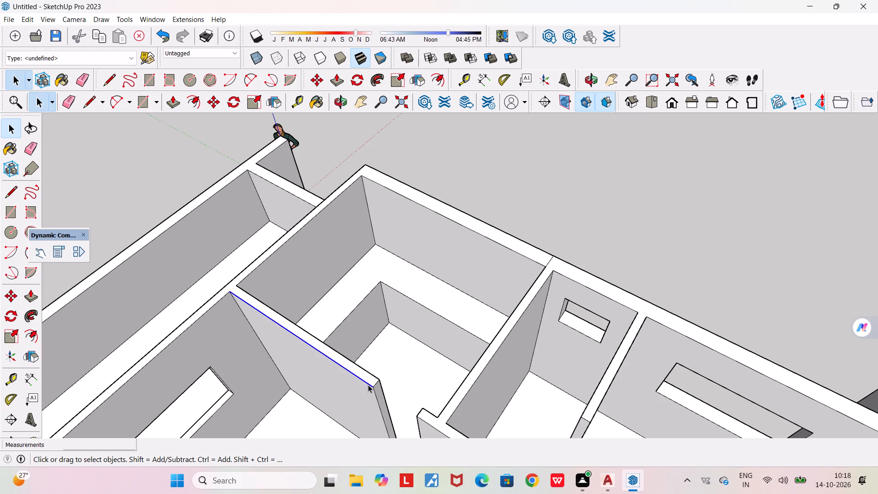
click(407, 369)
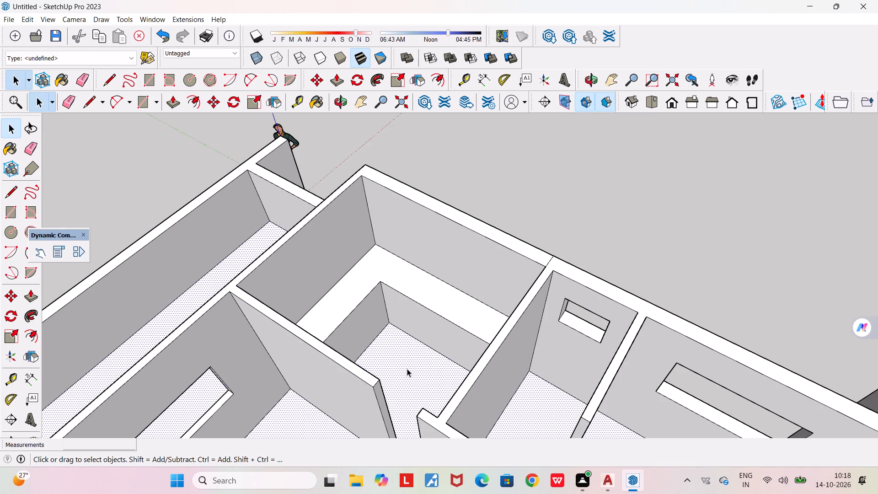
click(347, 403)
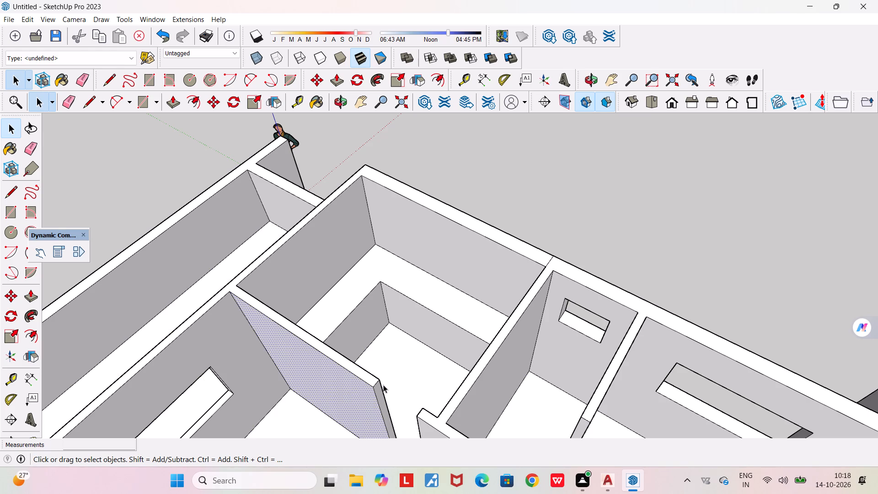
click(386, 416)
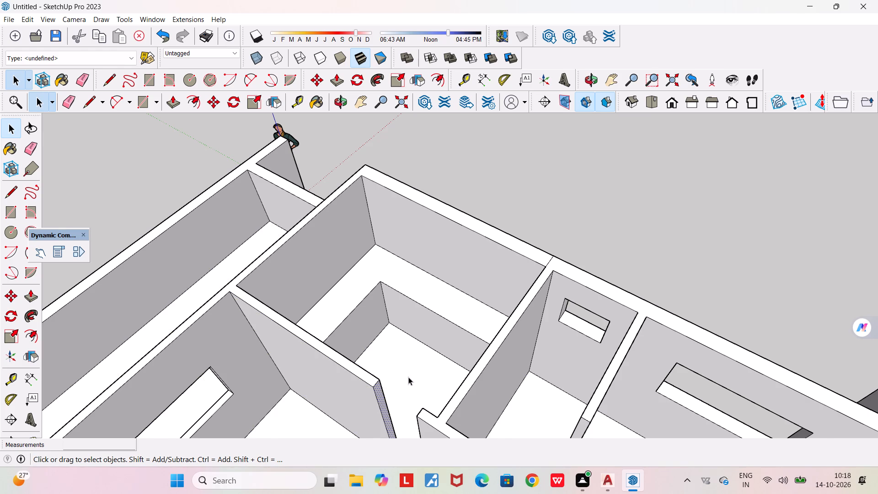
scroll(408, 377, down, 5)
middle_drag(408, 377, 409, 347)
scroll(409, 347, down, 2)
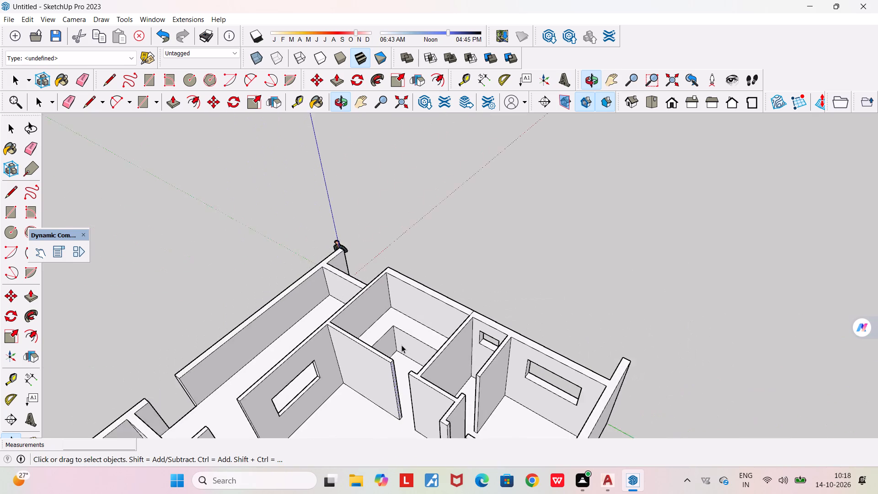
scroll(402, 345, down, 1)
scroll(404, 424, down, 2)
scroll(404, 424, up, 3)
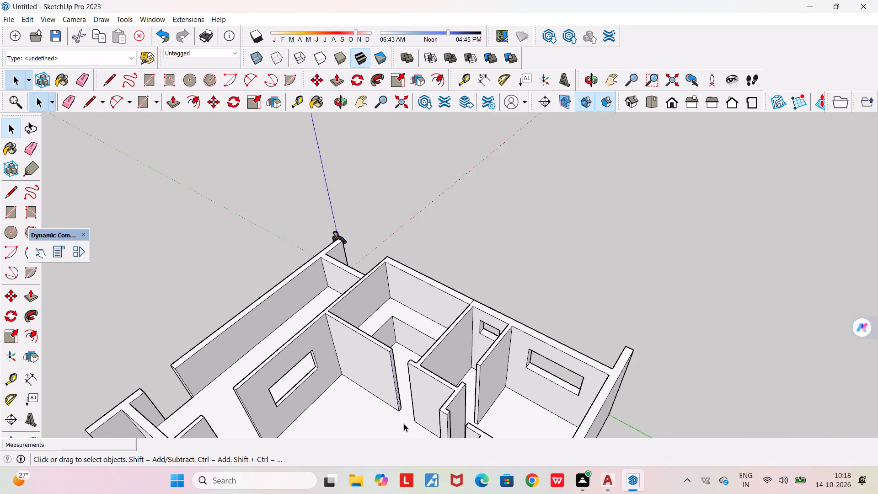
scroll(399, 393, up, 1)
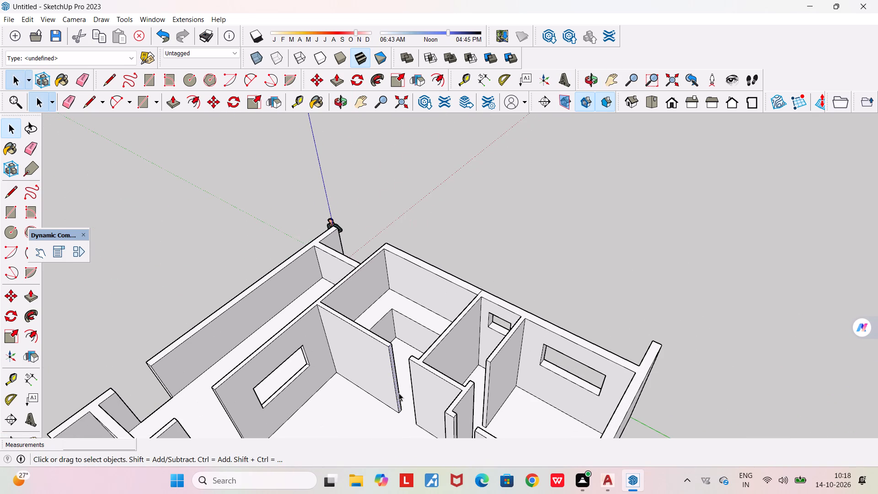
scroll(399, 393, down, 6)
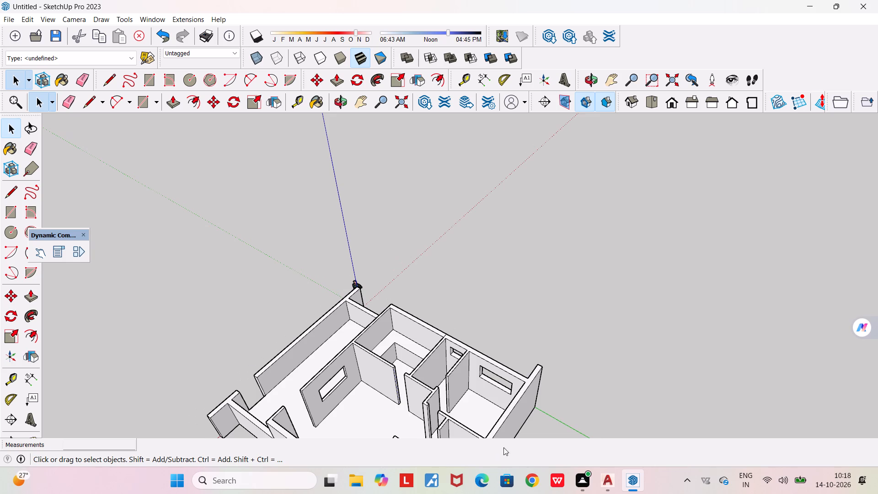
scroll(529, 407, down, 5)
click(621, 345)
middle_drag(621, 345, 650, 335)
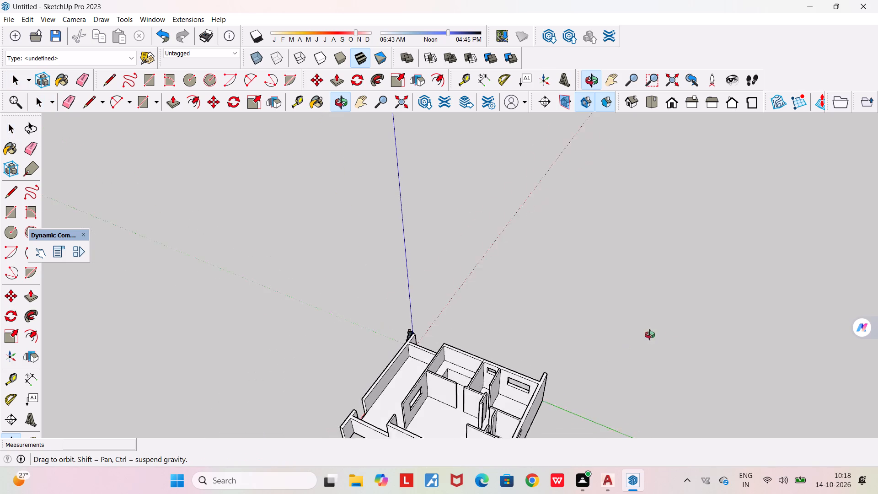
middle_drag(650, 335, 819, 289)
scroll(819, 289, down, 5)
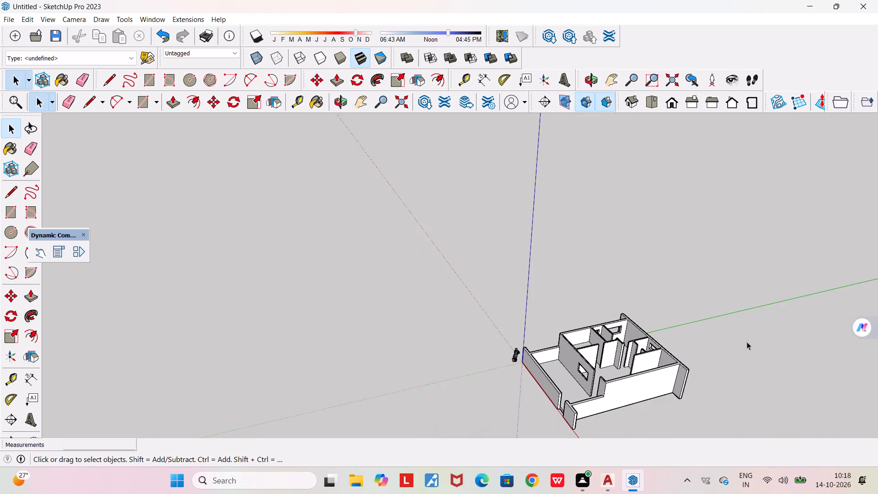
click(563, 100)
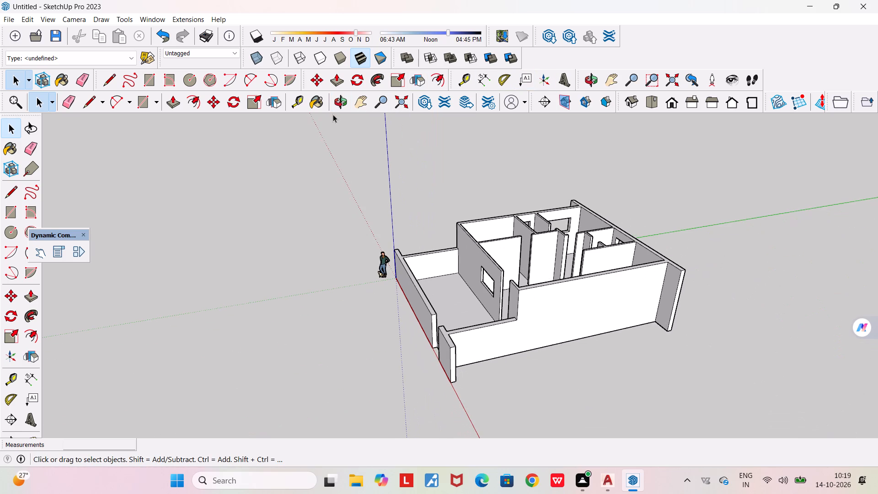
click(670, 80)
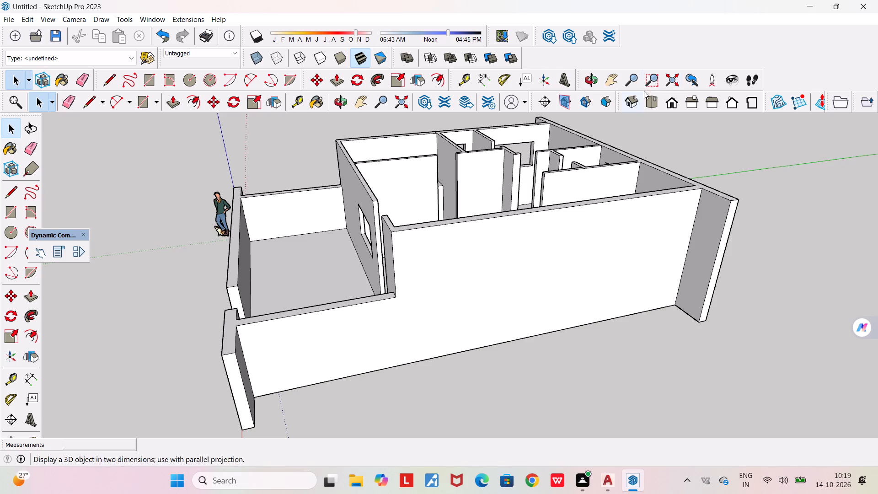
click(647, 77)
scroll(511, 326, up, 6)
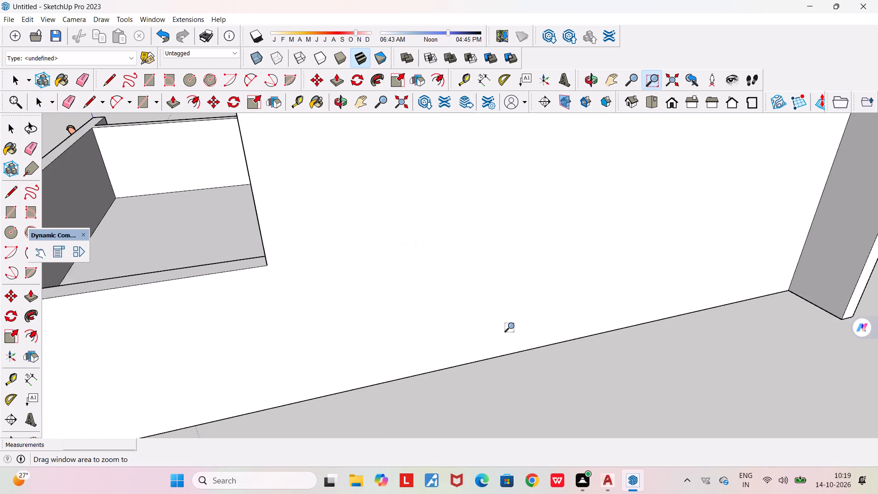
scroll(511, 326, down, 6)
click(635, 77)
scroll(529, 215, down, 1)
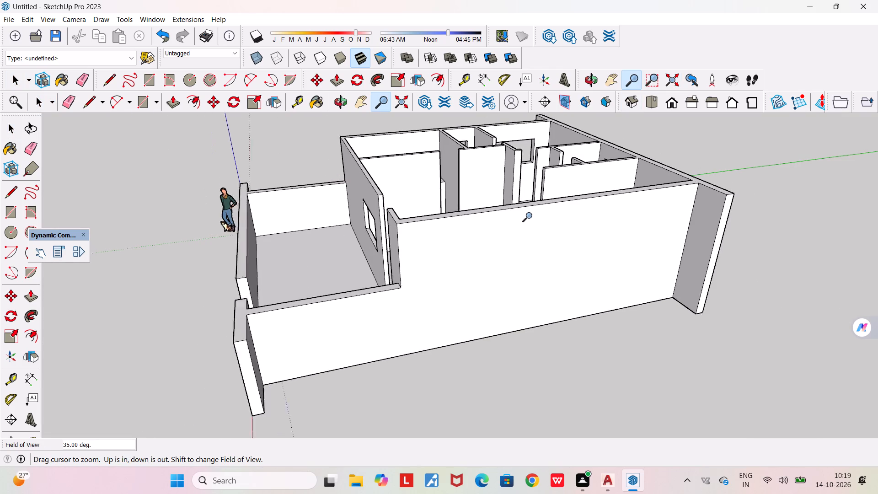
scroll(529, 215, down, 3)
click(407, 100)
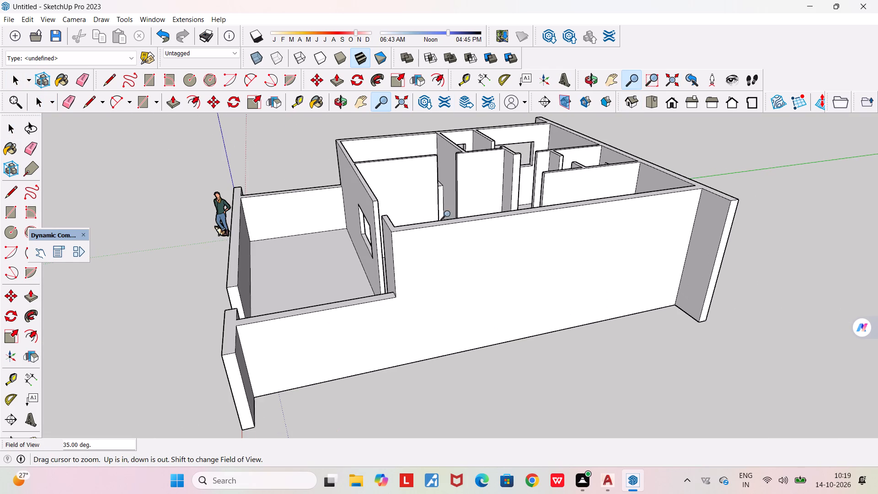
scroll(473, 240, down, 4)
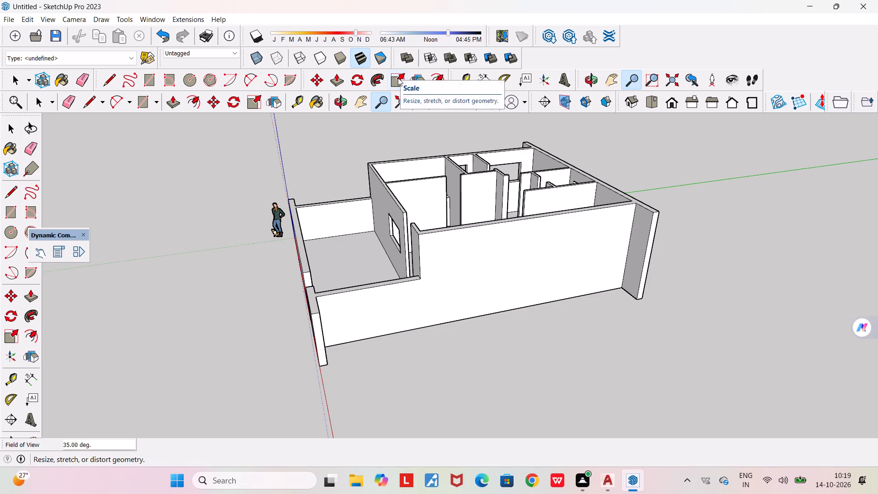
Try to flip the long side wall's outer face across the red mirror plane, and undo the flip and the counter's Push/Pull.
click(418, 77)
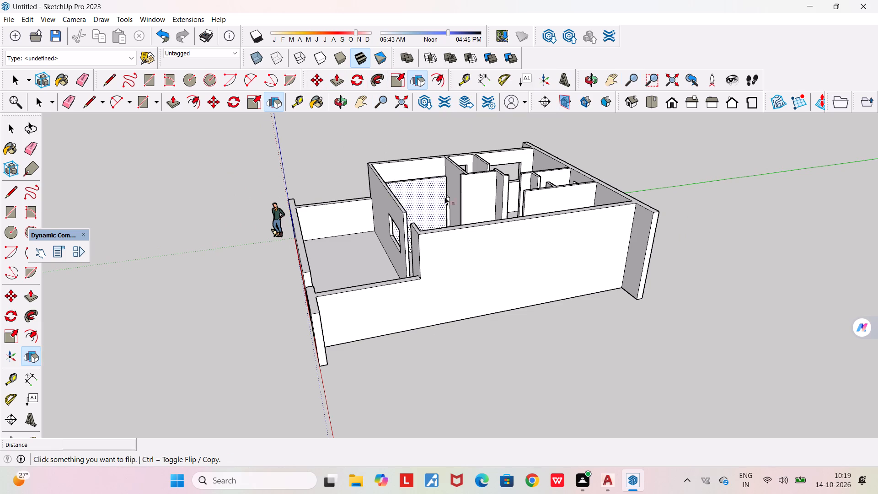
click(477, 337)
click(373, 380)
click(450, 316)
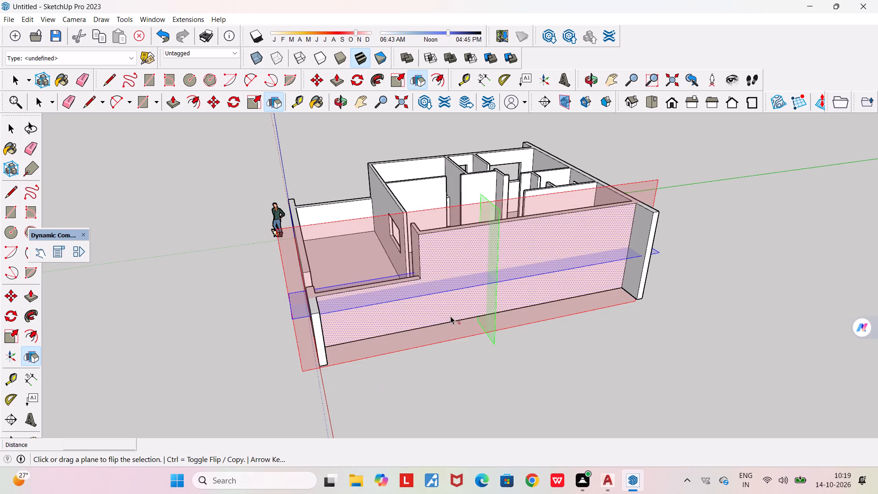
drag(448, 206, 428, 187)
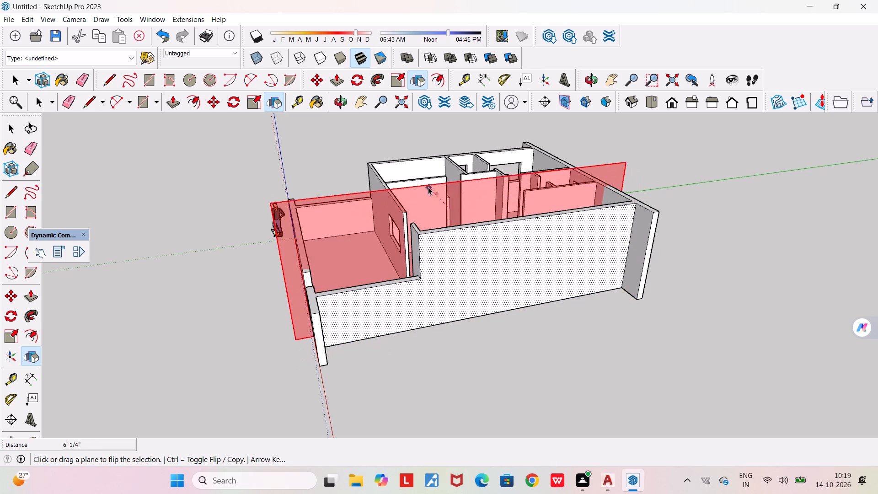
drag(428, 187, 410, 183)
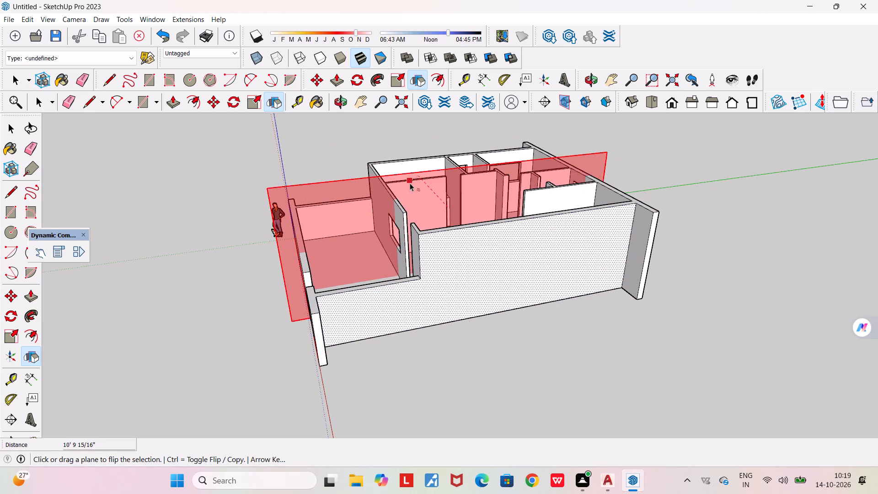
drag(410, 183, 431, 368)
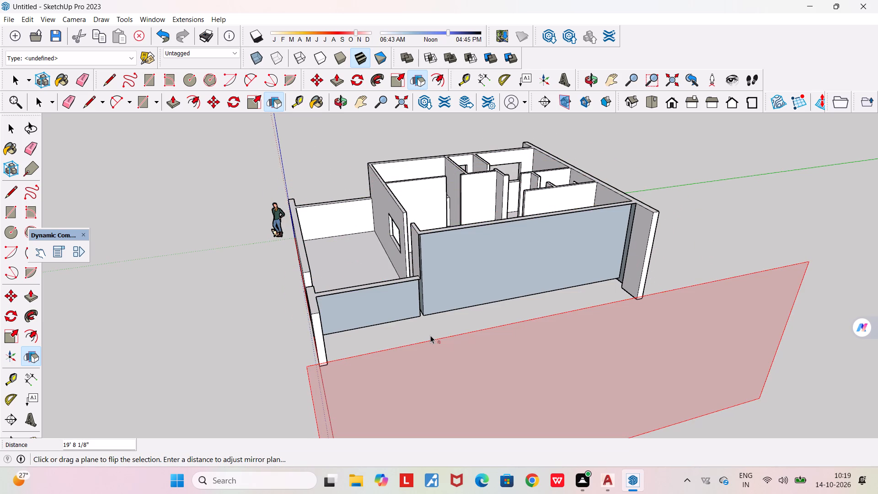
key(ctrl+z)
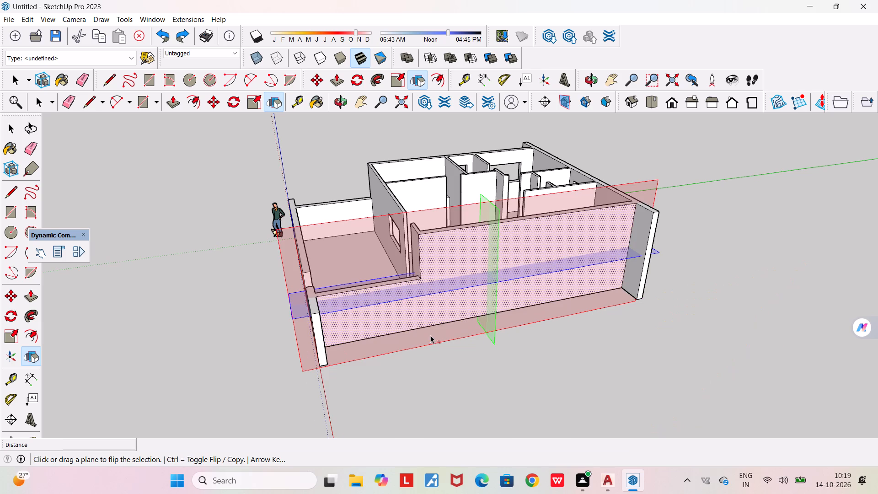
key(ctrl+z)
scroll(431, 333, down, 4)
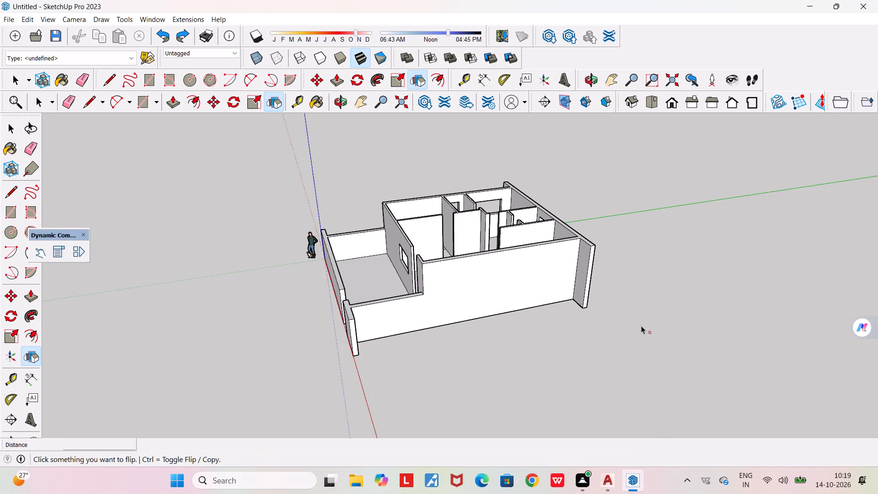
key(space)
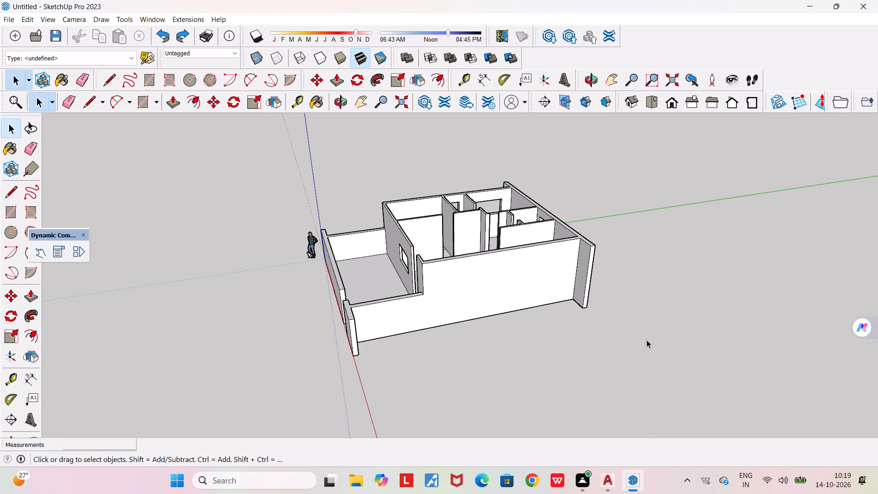
Examine the building's elevations in the standard back, left and front views.
click(754, 103)
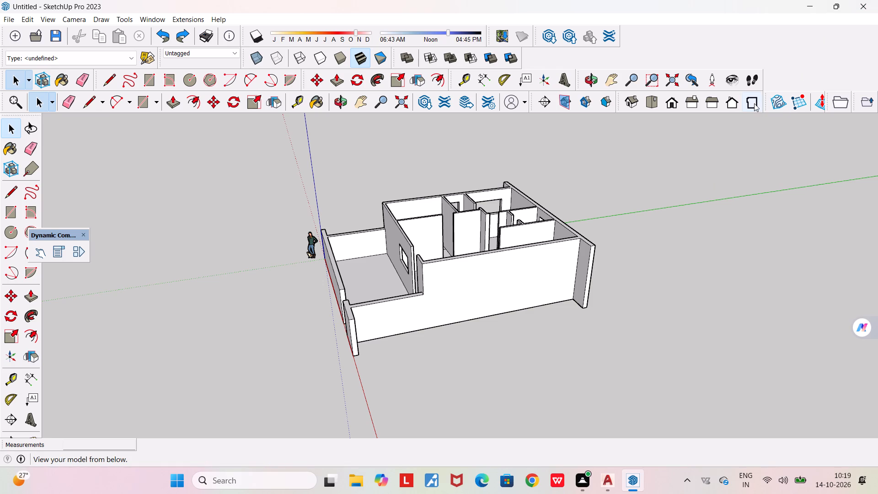
click(735, 101)
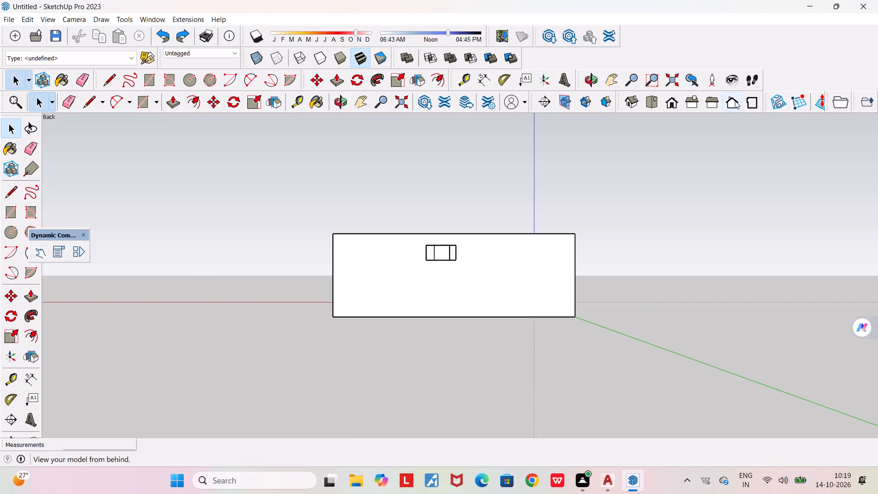
click(710, 103)
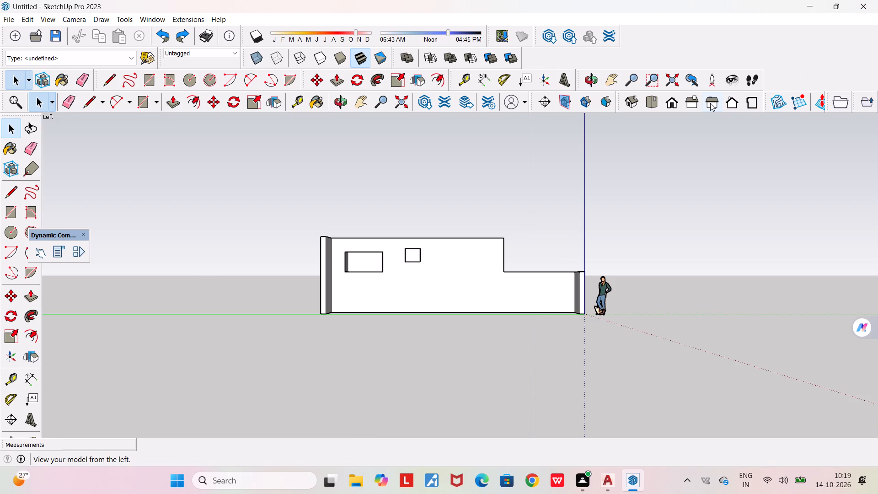
click(686, 104)
click(670, 102)
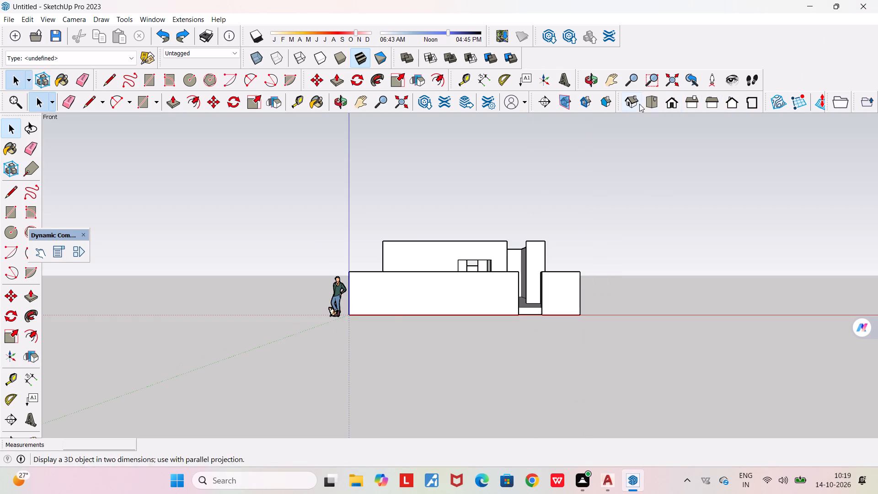
Push/Pull the L-shaped floor strip in the corner room up by 4.5' to form the counter.
click(647, 97)
scroll(420, 294, up, 3)
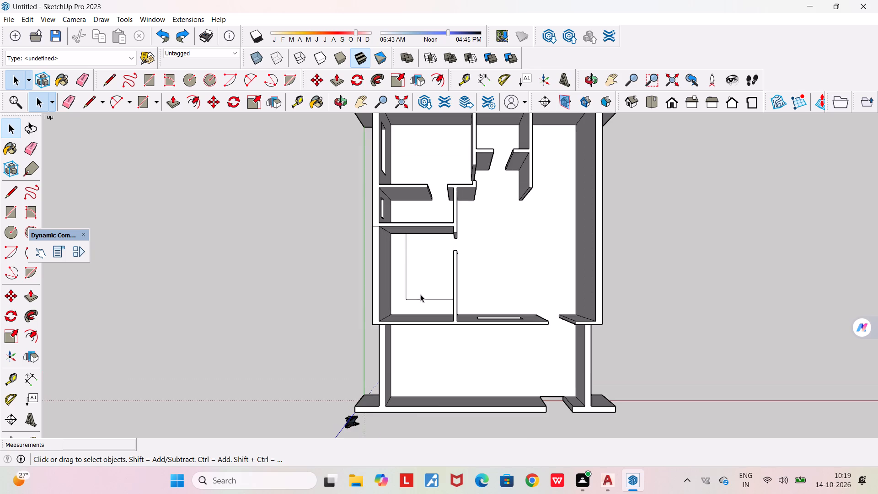
middle_drag(442, 361, 319, 226)
scroll(433, 236, up, 2)
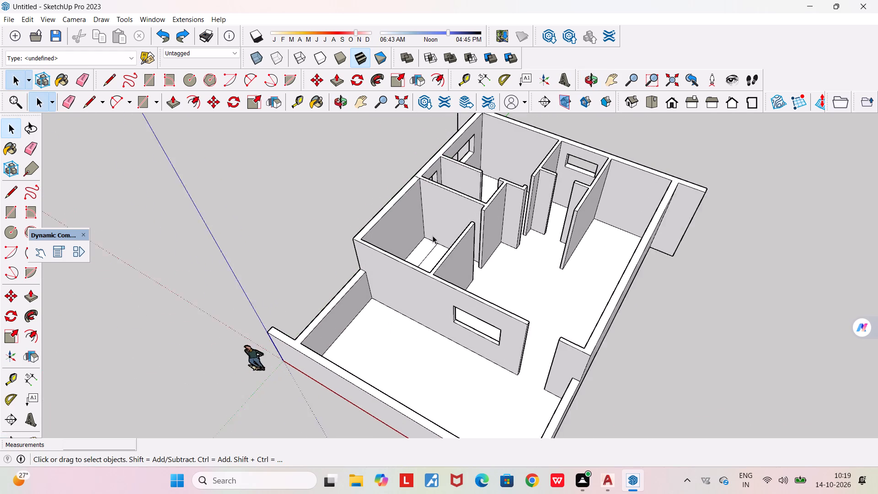
scroll(433, 236, up, 6)
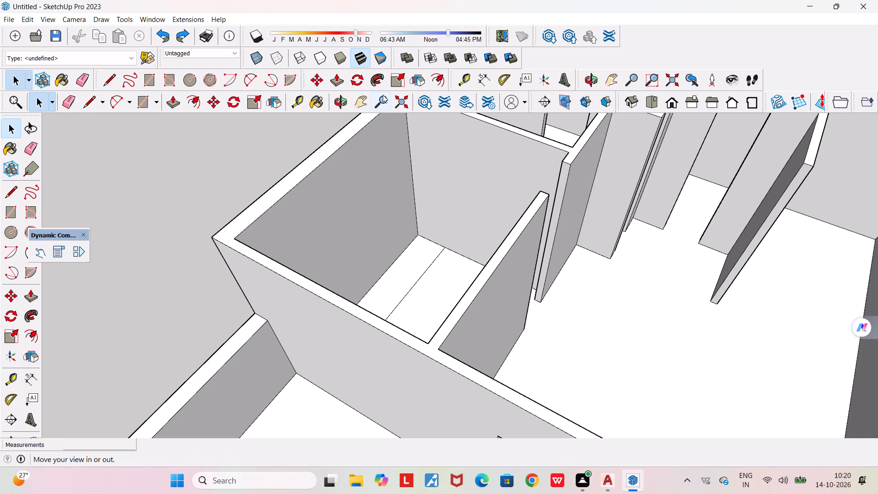
click(333, 79)
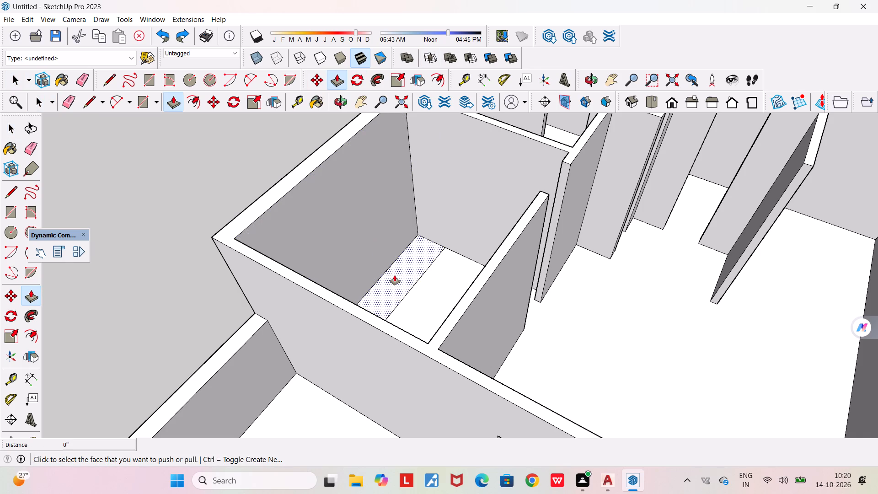
click(395, 275)
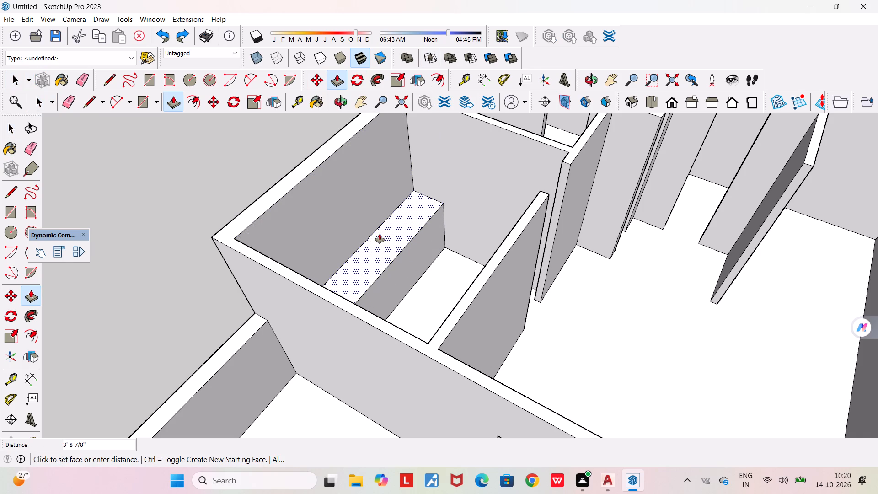
text(4.5')
key(Return)
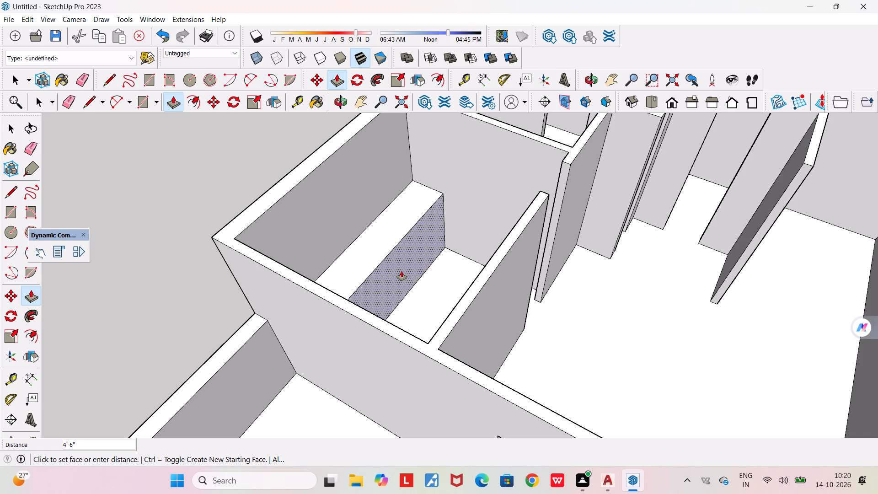
Examine the raised L-shaped counter in the corner room and the adjoining rooms from above.
key(space)
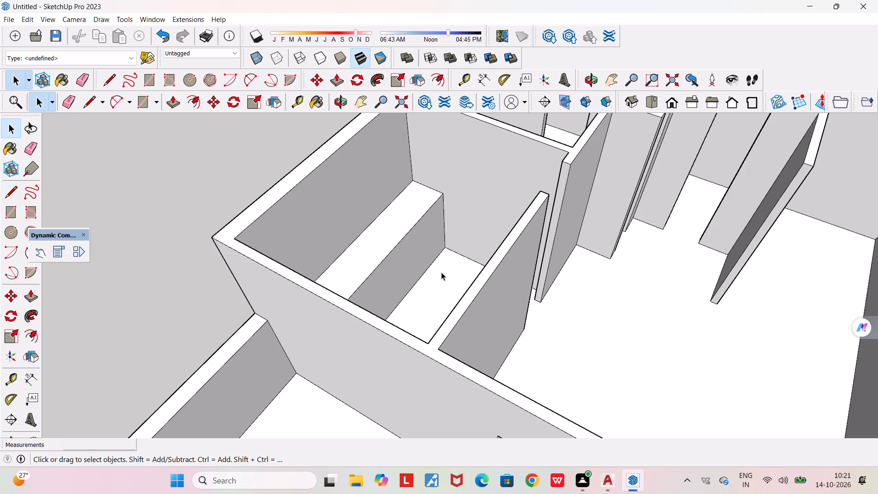
scroll(441, 272, up, 2)
middle_drag(441, 272, 305, 286)
scroll(333, 226, up, 1)
middle_drag(501, 220, 428, 293)
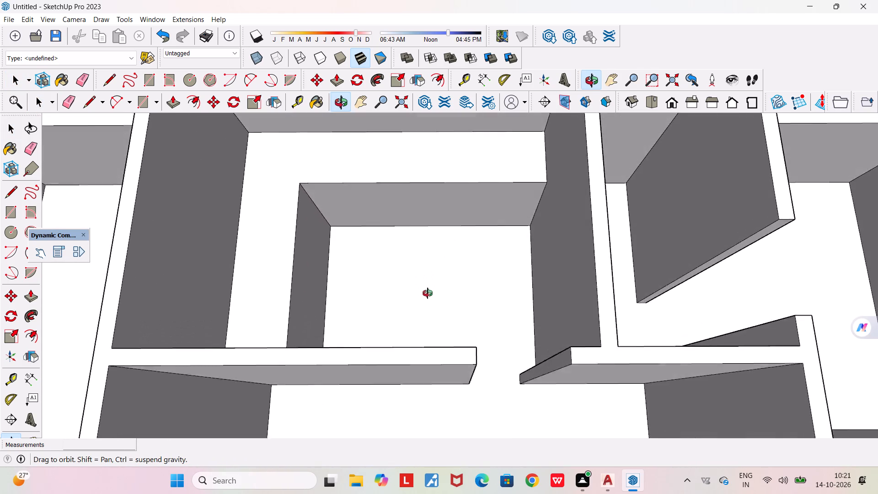
middle_drag(428, 293, 431, 324)
scroll(431, 323, up, 1)
scroll(480, 194, down, 3)
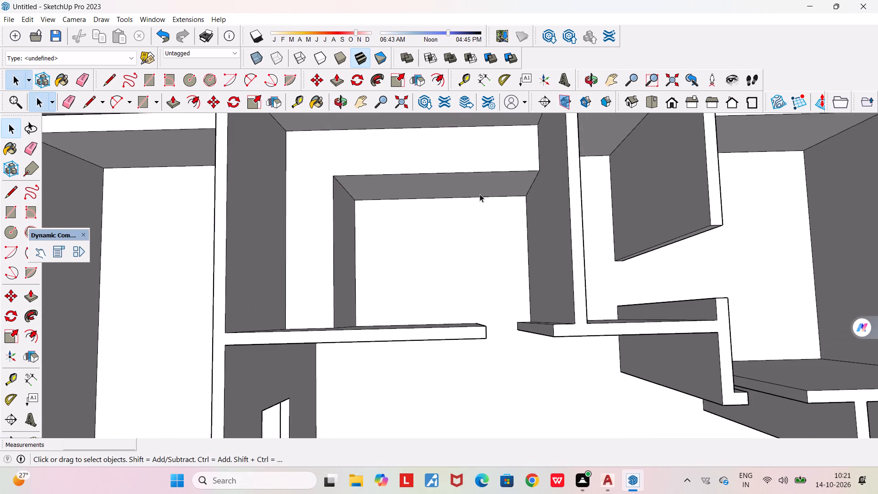
scroll(480, 194, down, 3)
middle_drag(481, 225, 464, 226)
middle_drag(464, 226, 469, 220)
click(612, 80)
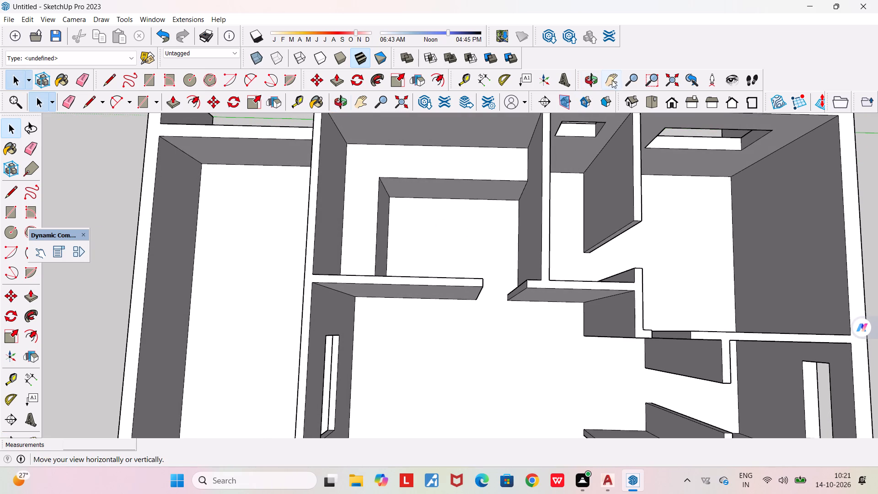
drag(501, 226, 518, 291)
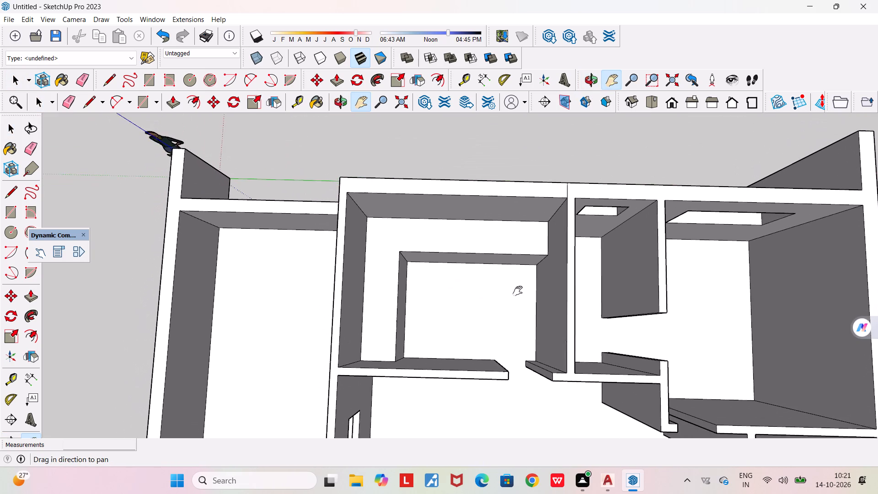
drag(518, 291, 517, 290)
scroll(528, 226, up, 4)
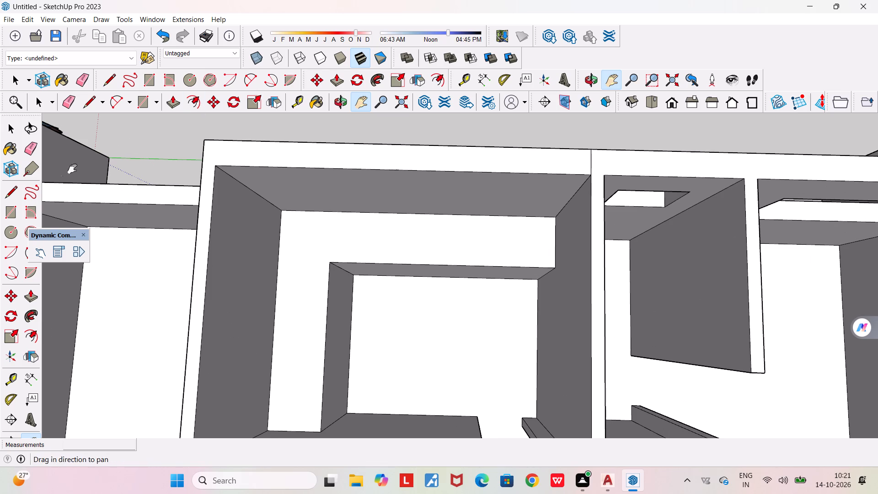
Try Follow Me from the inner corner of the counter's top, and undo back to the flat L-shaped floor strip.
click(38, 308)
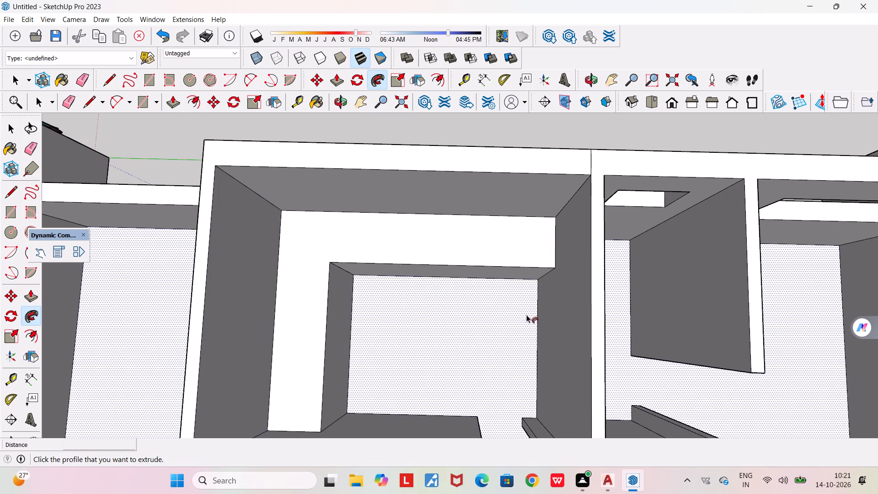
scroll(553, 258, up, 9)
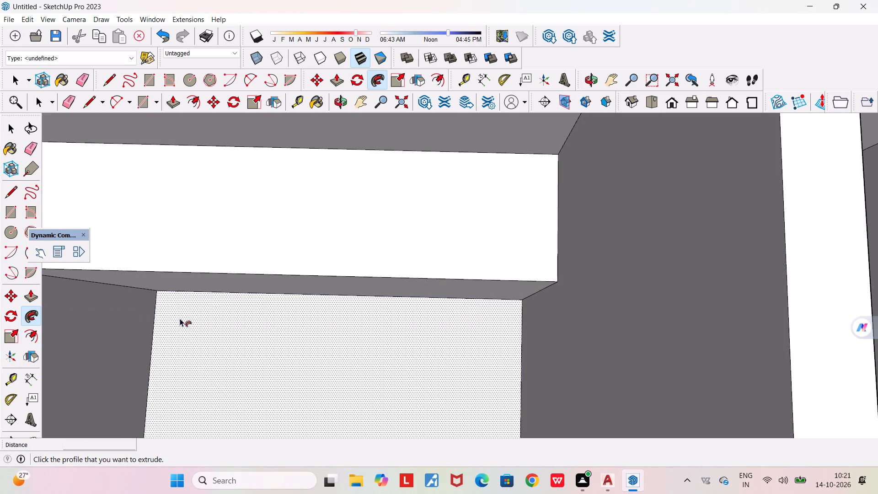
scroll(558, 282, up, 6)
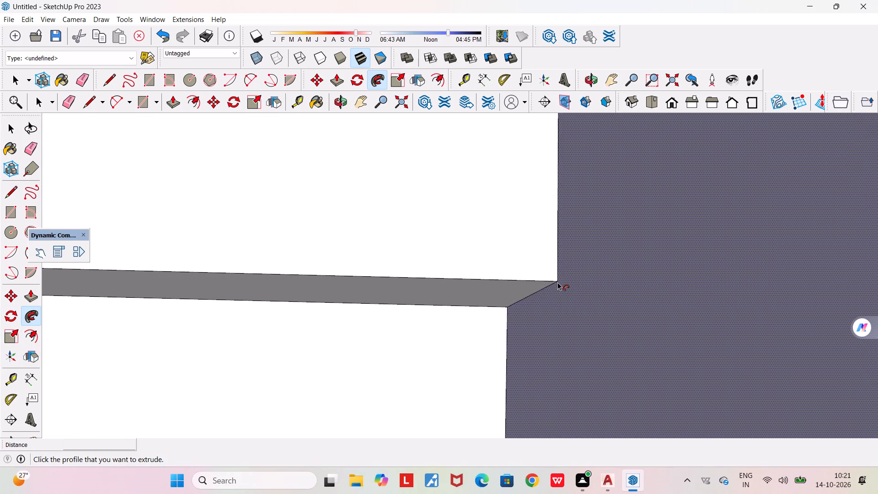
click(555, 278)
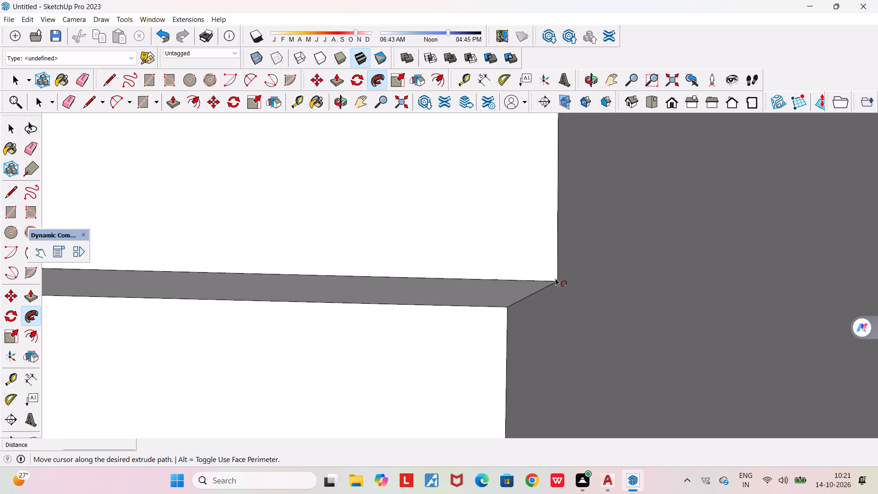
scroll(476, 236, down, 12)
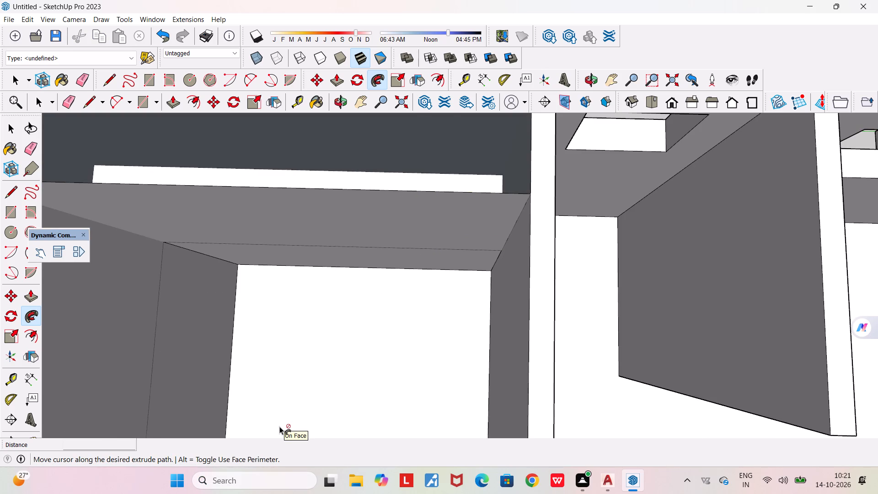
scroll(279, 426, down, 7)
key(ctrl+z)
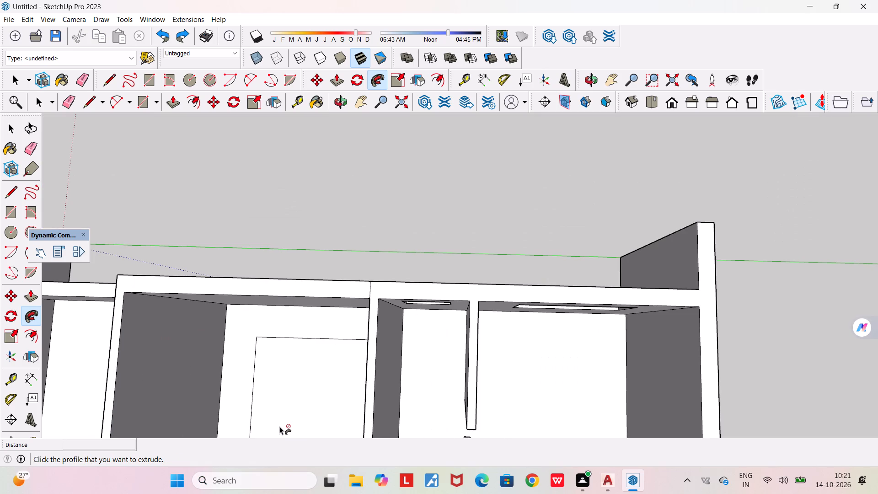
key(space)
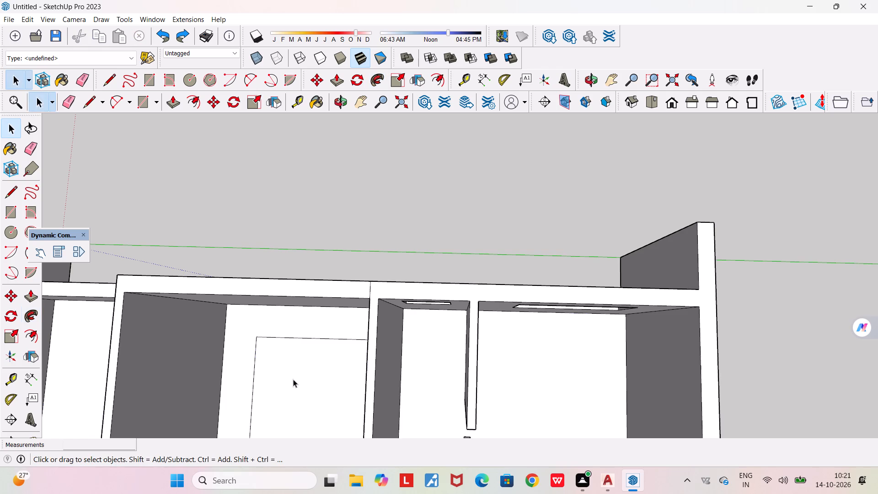
Examine the whole building and the L-shaped strip outlined on the corner room's floor from above.
middle_drag(293, 379, 344, 333)
scroll(344, 333, down, 9)
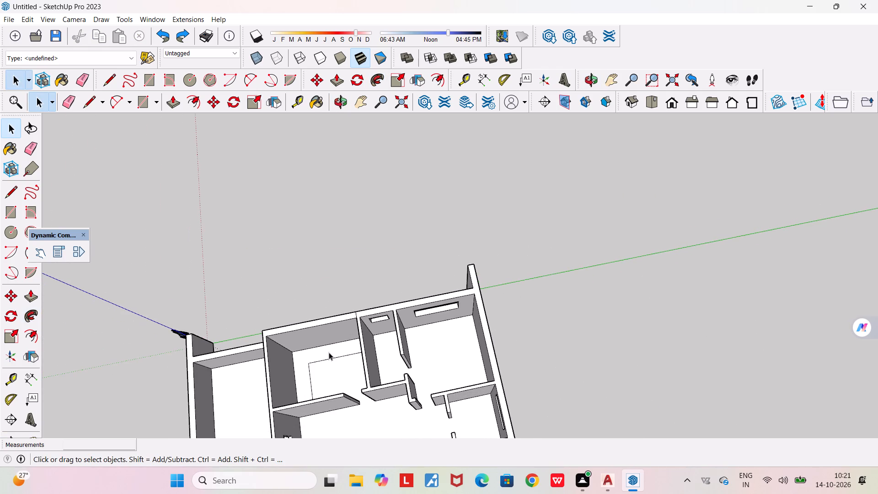
scroll(329, 352, up, 2)
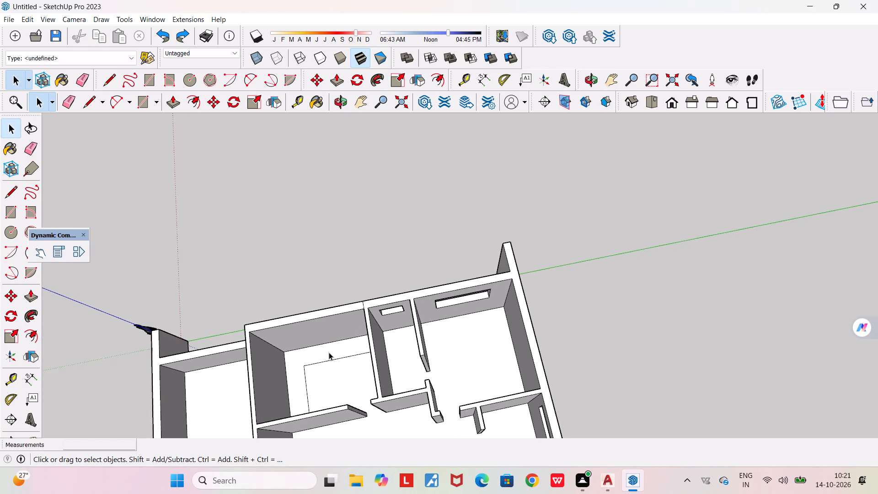
key(p)
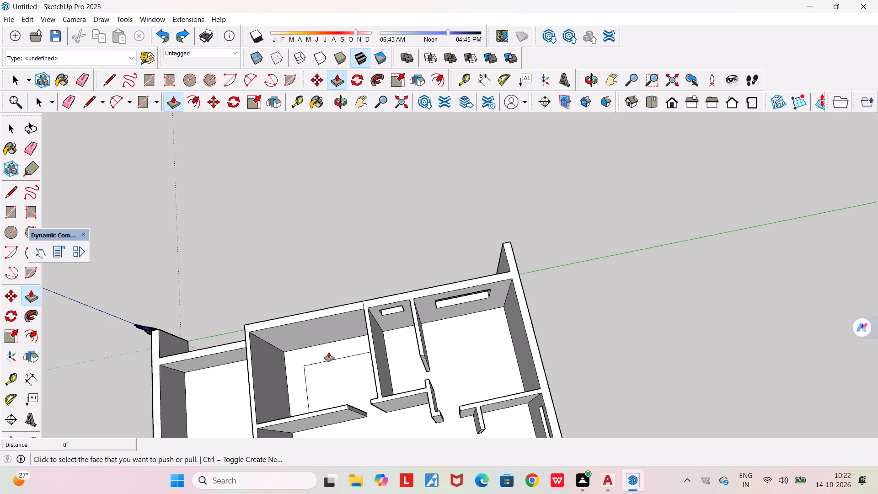
scroll(329, 352, down, 4)
key(space)
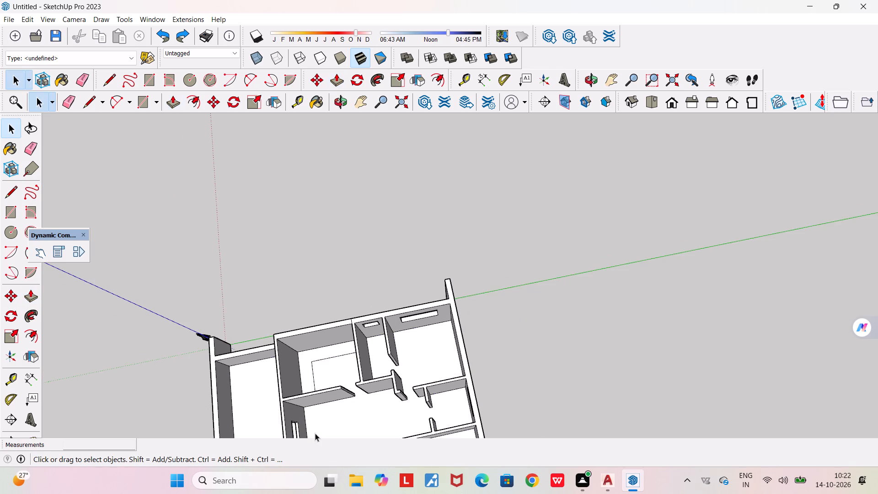
middle_drag(396, 335, 458, 272)
scroll(458, 272, down, 8)
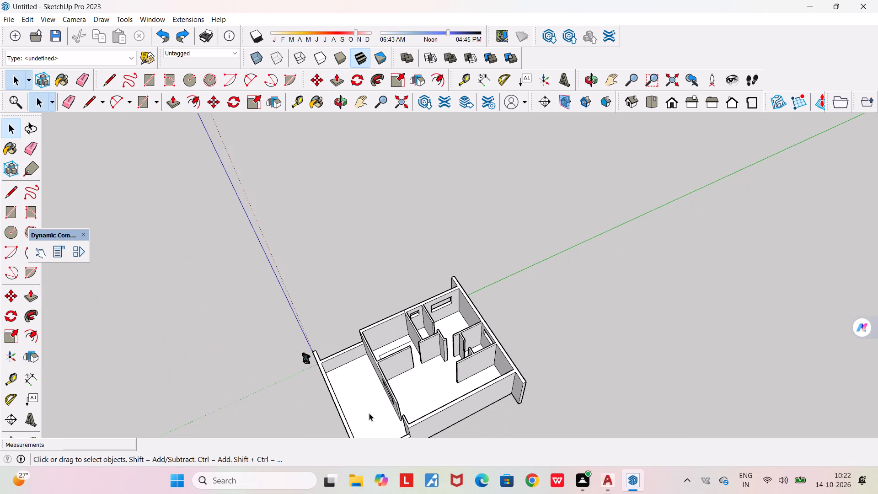
scroll(387, 394, up, 3)
scroll(447, 338, up, 4)
middle_drag(447, 354, 441, 424)
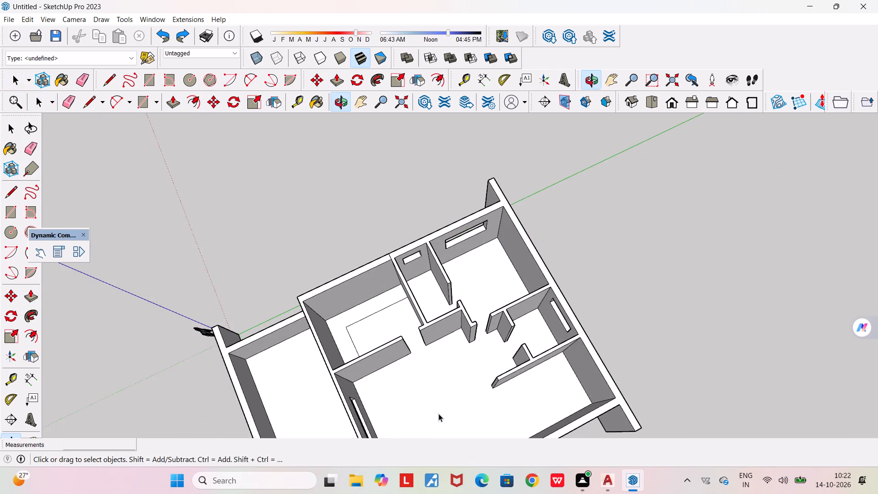
scroll(417, 378, up, 5)
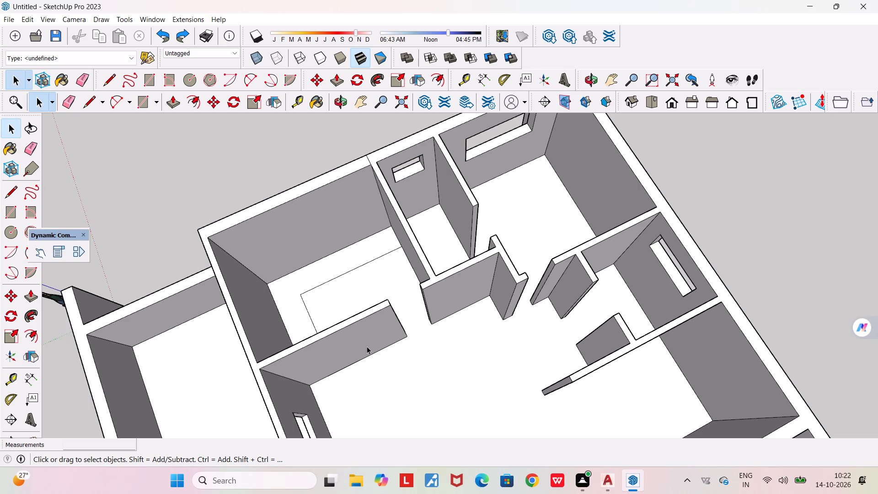
scroll(308, 273, up, 3)
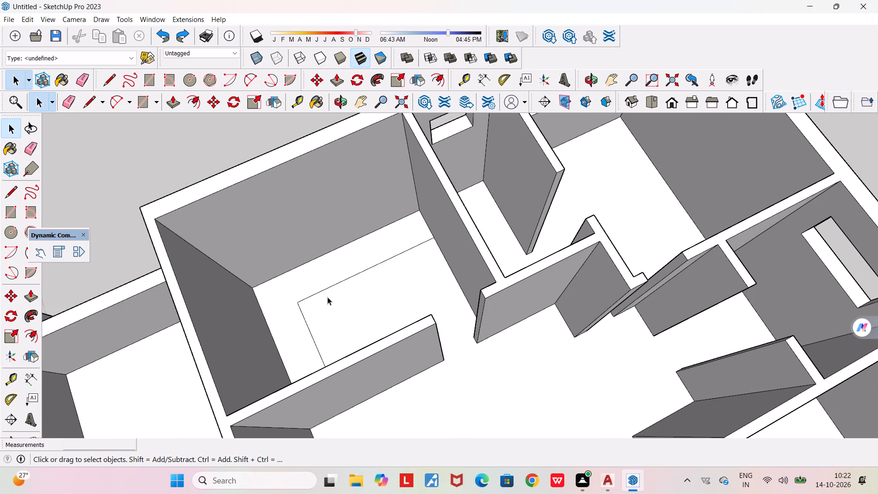
scroll(327, 297, down, 2)
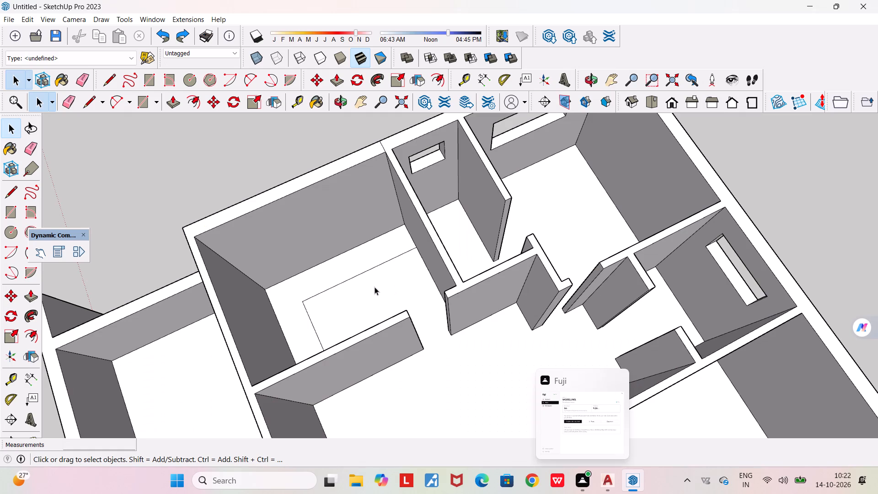
scroll(336, 279, down, 3)
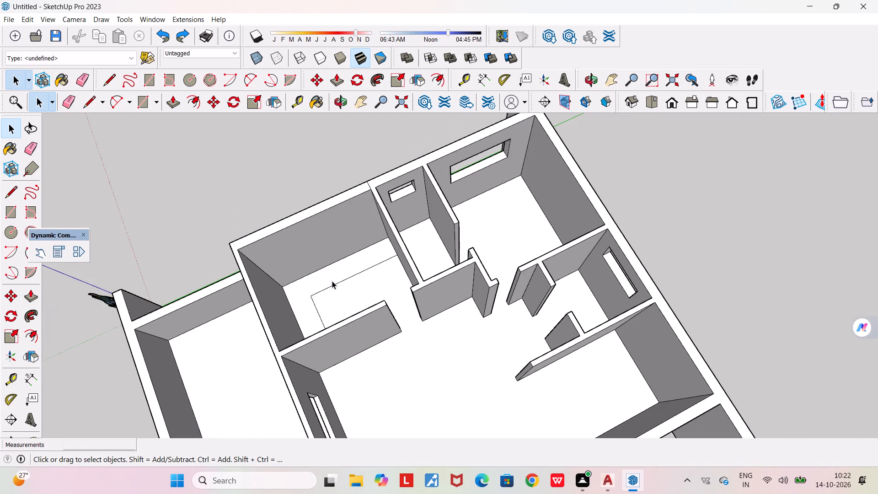
scroll(332, 281, up, 2)
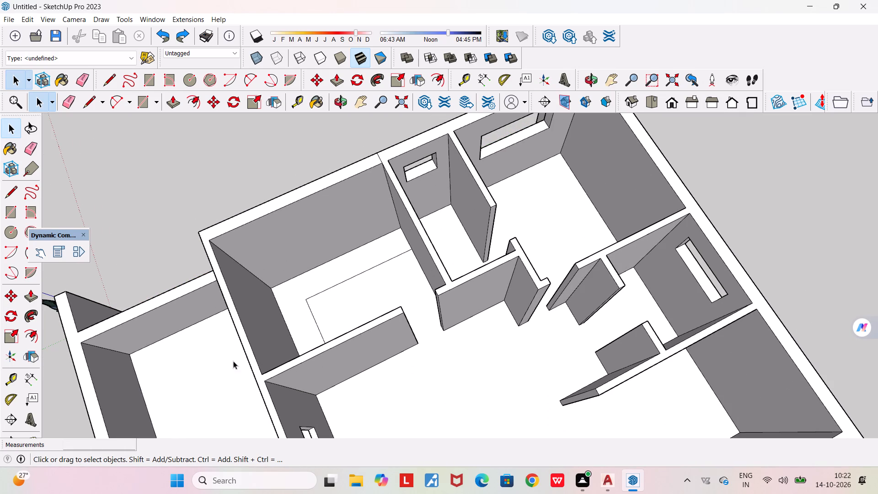
scroll(278, 315, up, 2)
scroll(327, 281, up, 3)
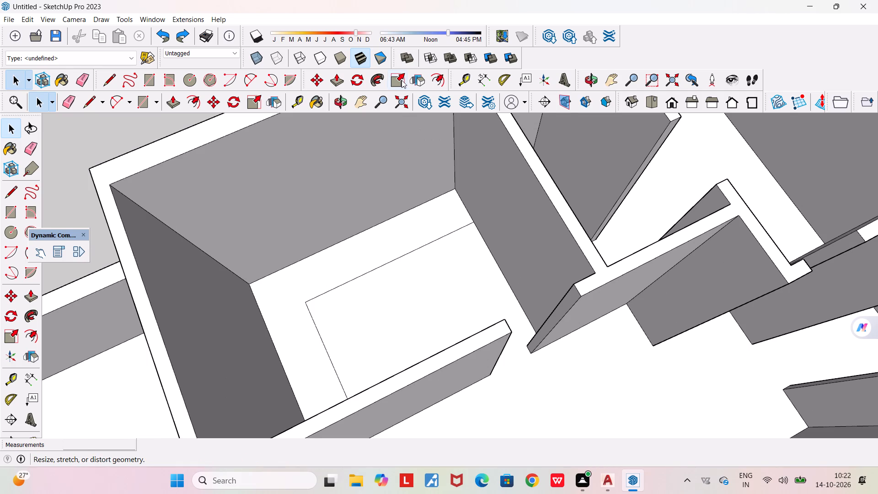
Push/Pull the L-shaped floor strip in the corner room up by 4.5' to form the counter again.
key(p)
key(Return)
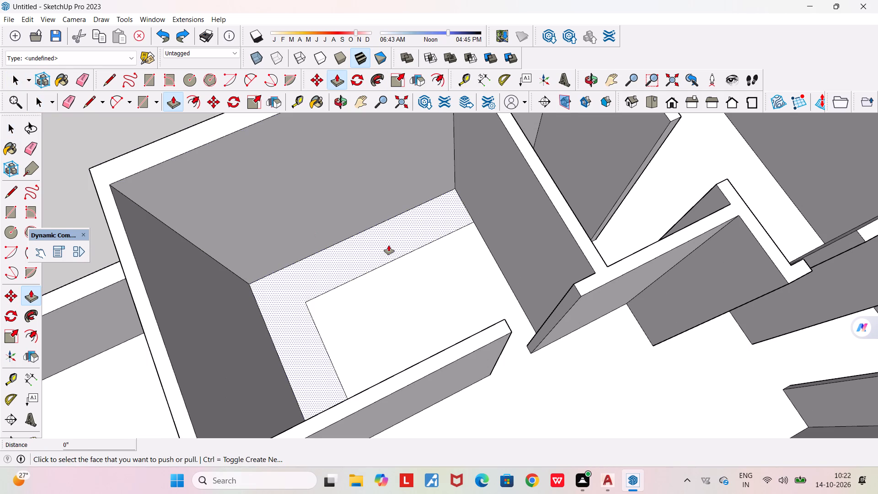
click(389, 245)
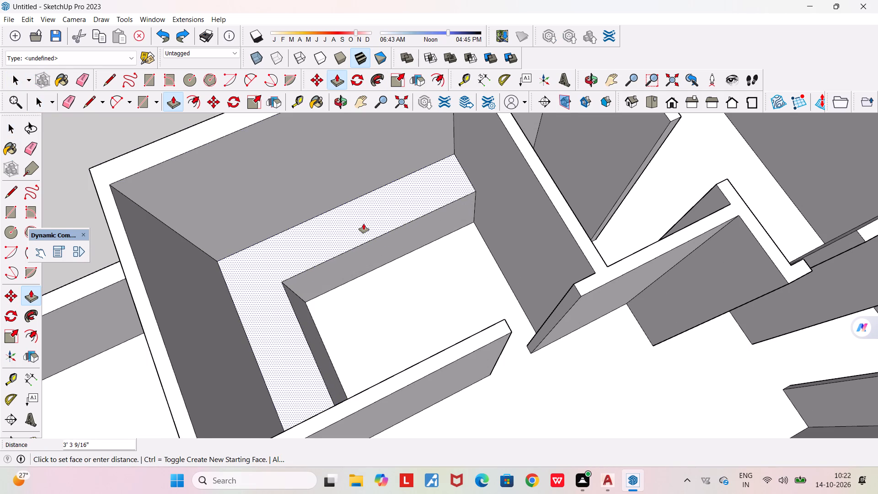
text(4.5')
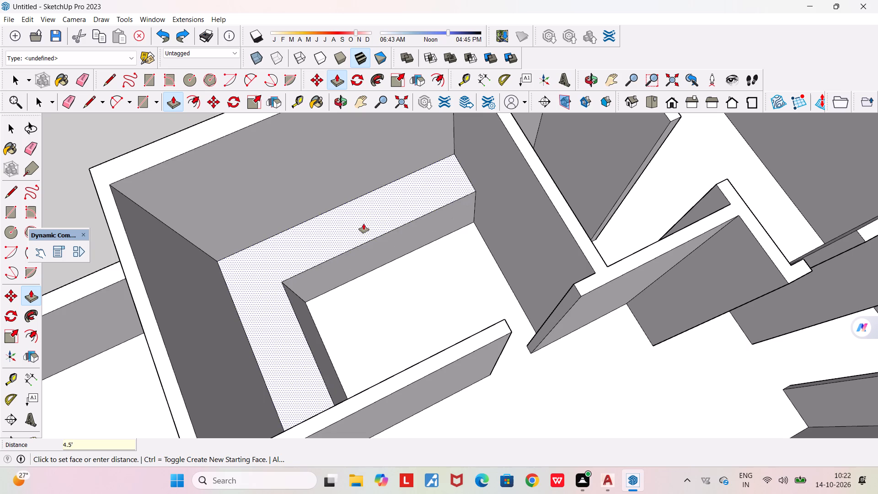
key(Return)
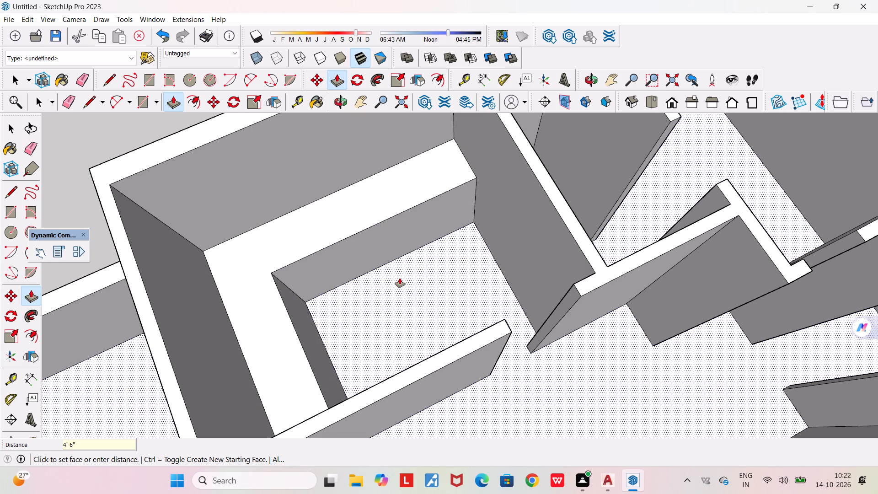
key(space)
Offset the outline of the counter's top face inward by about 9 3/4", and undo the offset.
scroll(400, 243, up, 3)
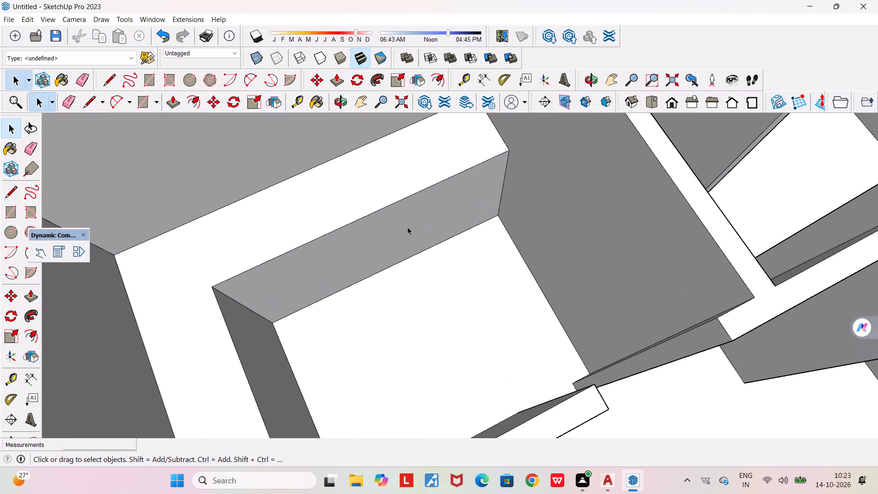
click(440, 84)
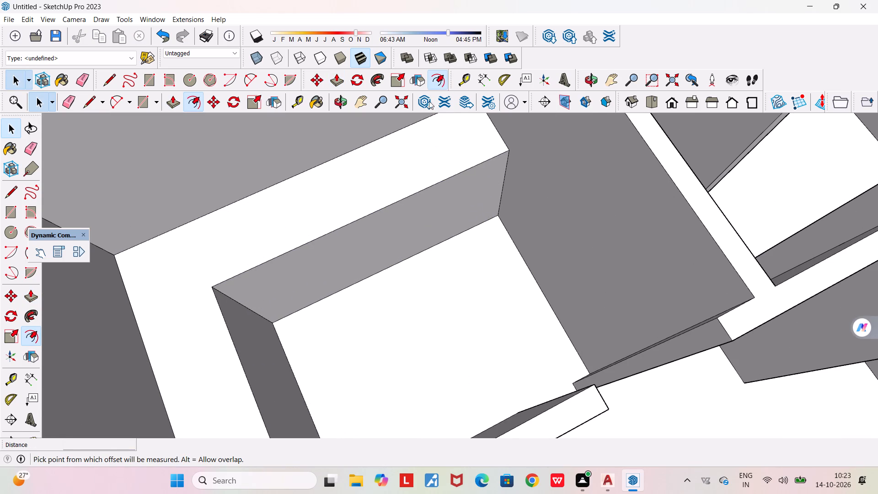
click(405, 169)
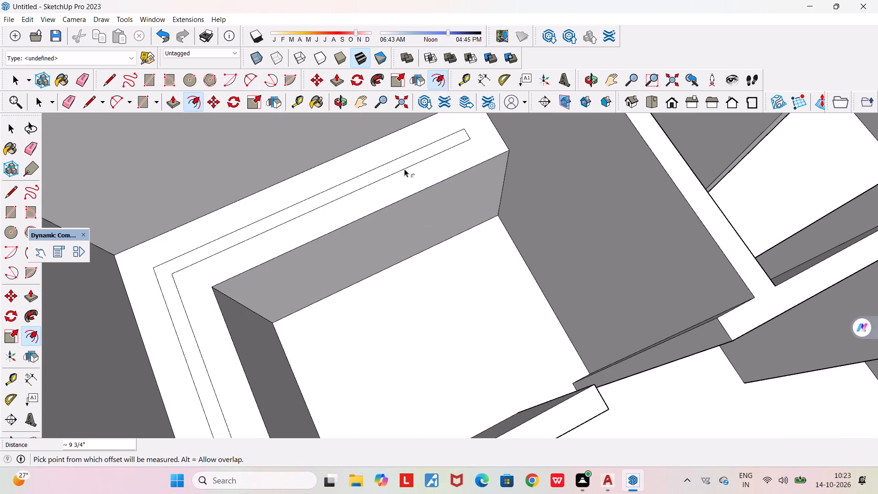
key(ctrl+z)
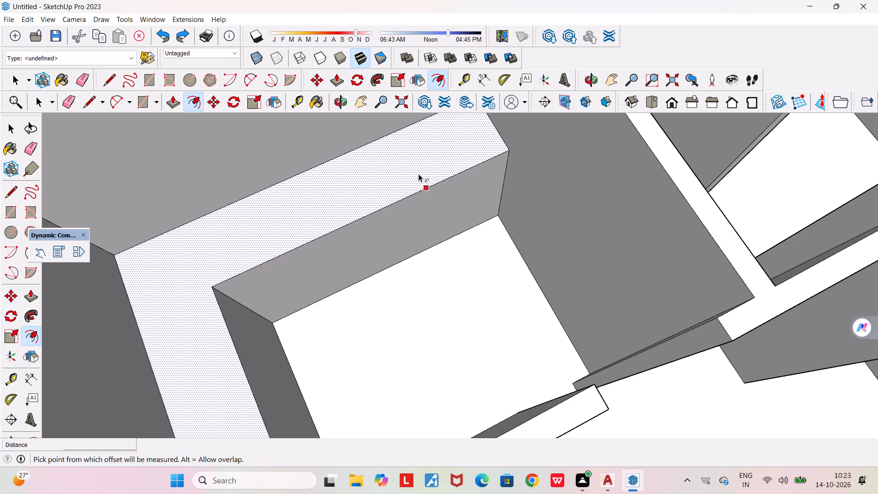
Offset the outline of the counter's top face inward by about 1".
click(418, 175)
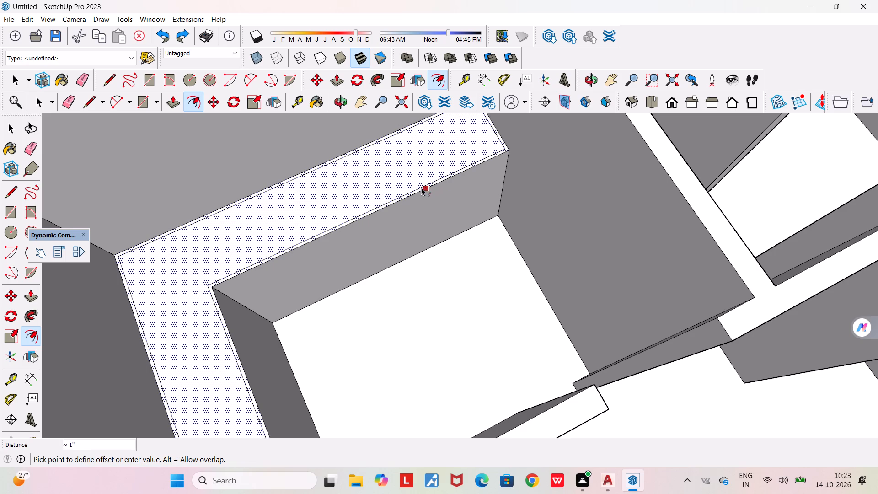
click(421, 188)
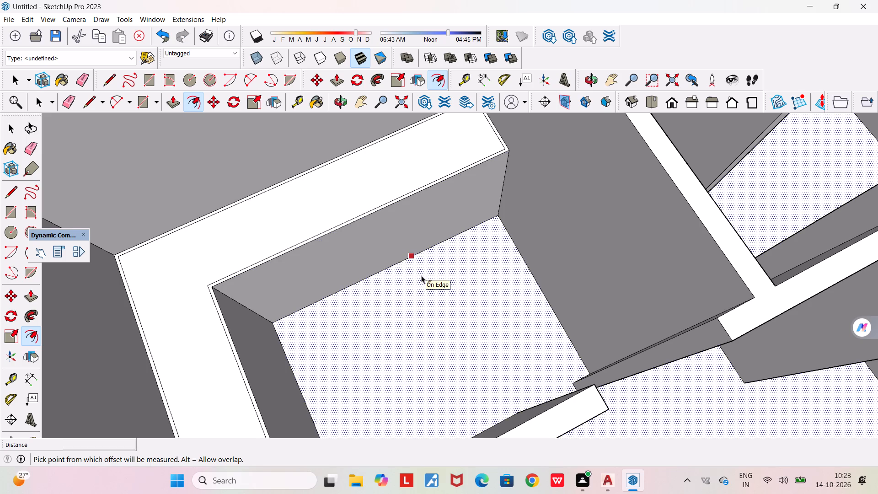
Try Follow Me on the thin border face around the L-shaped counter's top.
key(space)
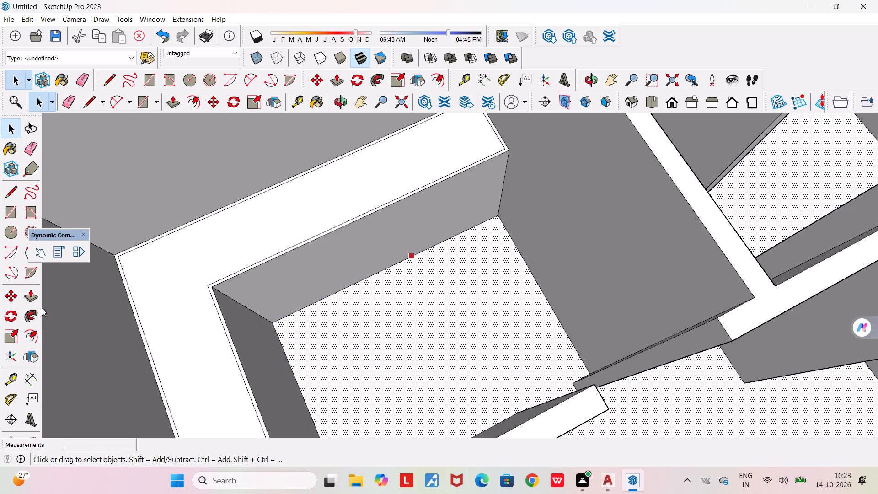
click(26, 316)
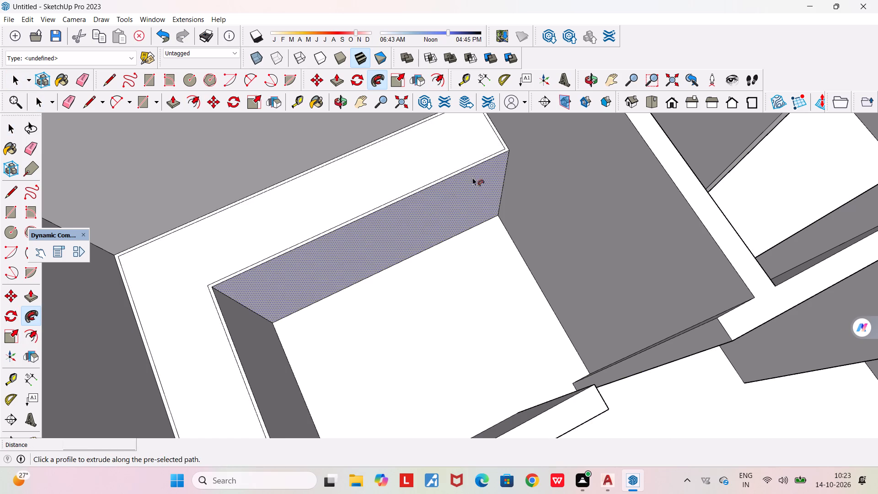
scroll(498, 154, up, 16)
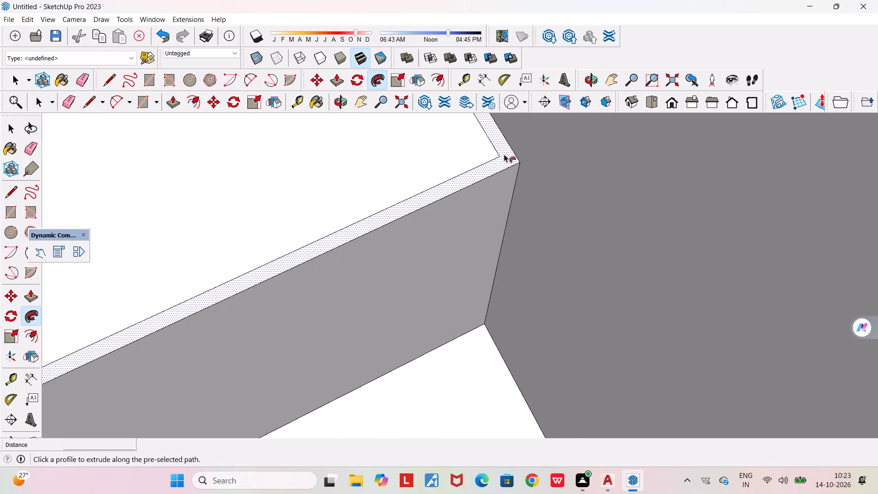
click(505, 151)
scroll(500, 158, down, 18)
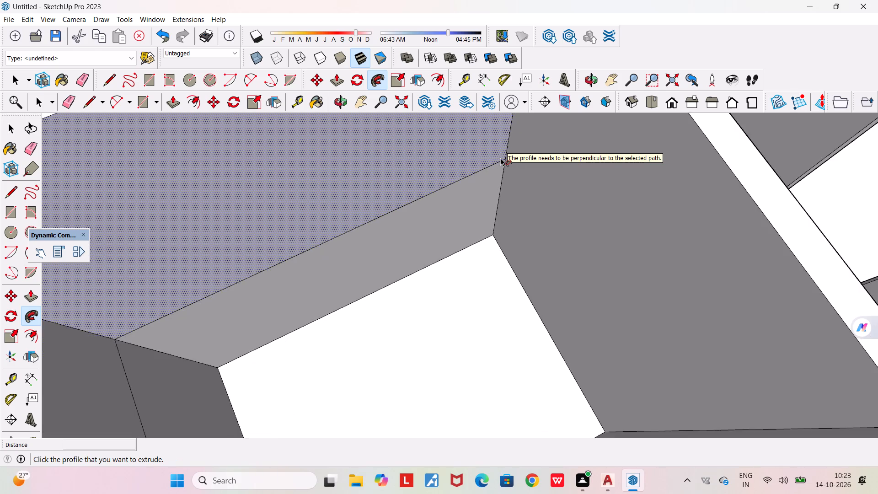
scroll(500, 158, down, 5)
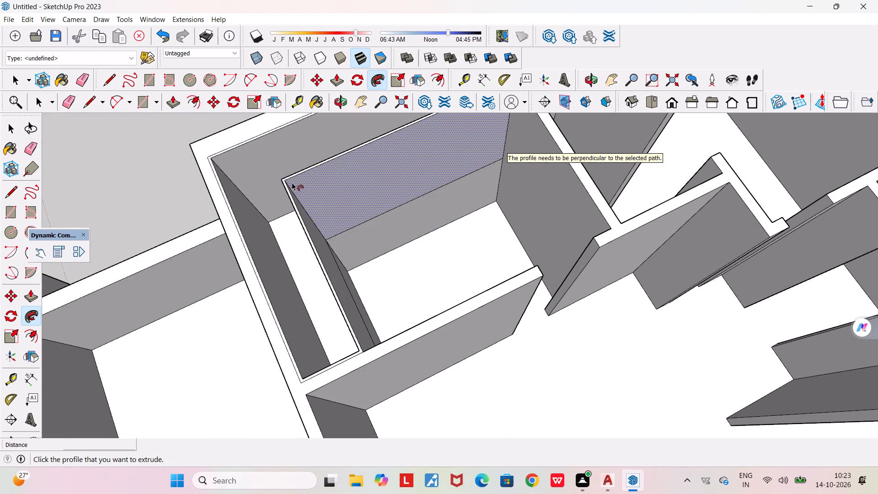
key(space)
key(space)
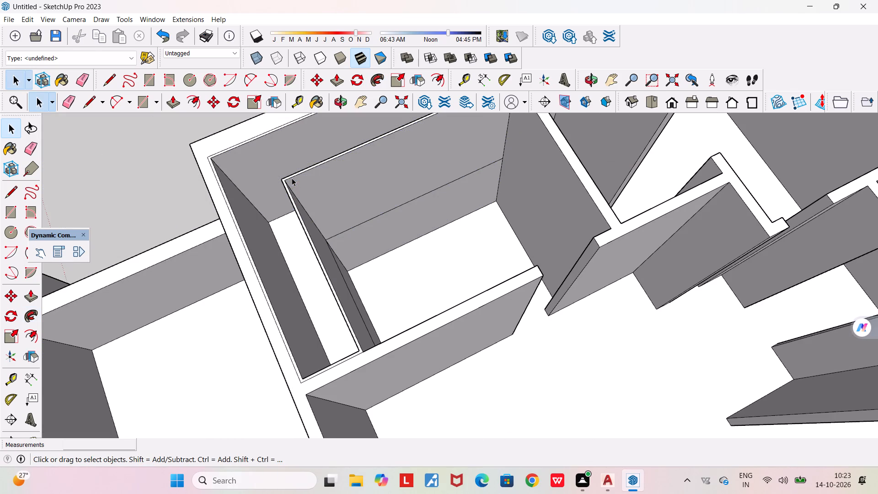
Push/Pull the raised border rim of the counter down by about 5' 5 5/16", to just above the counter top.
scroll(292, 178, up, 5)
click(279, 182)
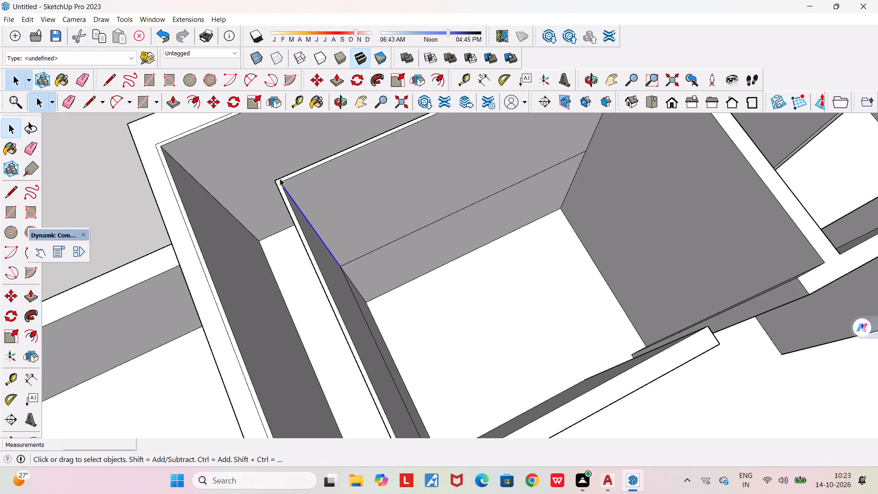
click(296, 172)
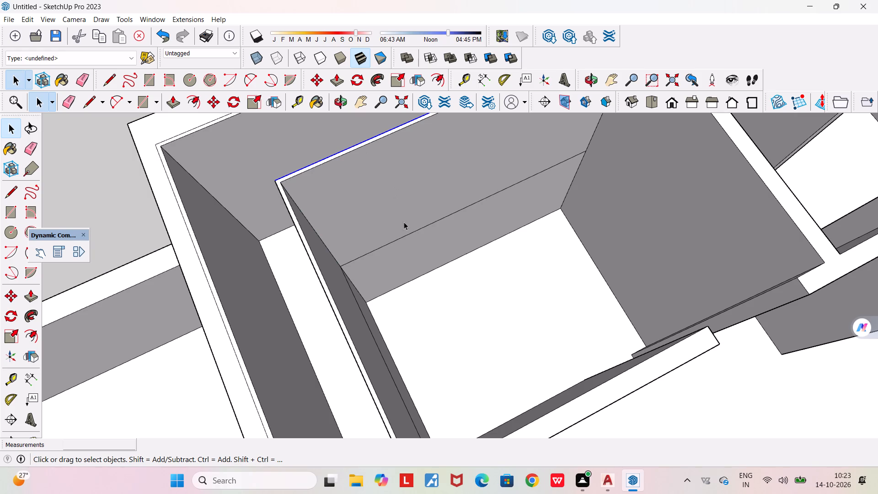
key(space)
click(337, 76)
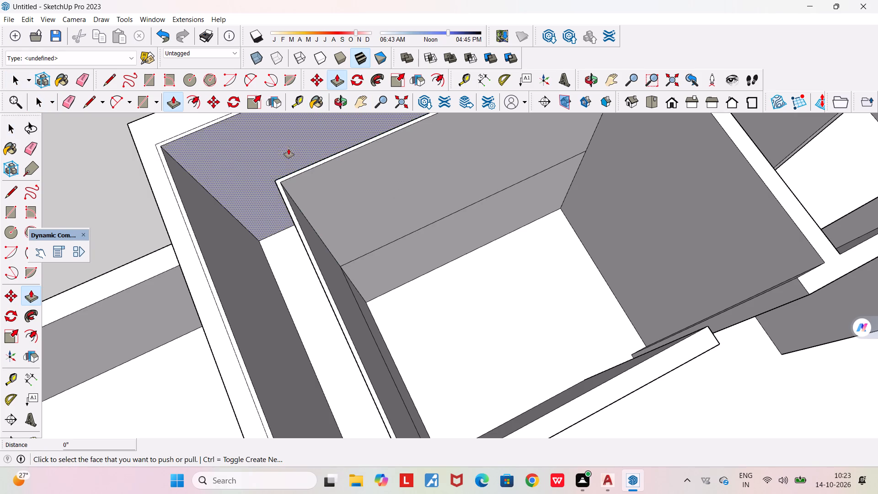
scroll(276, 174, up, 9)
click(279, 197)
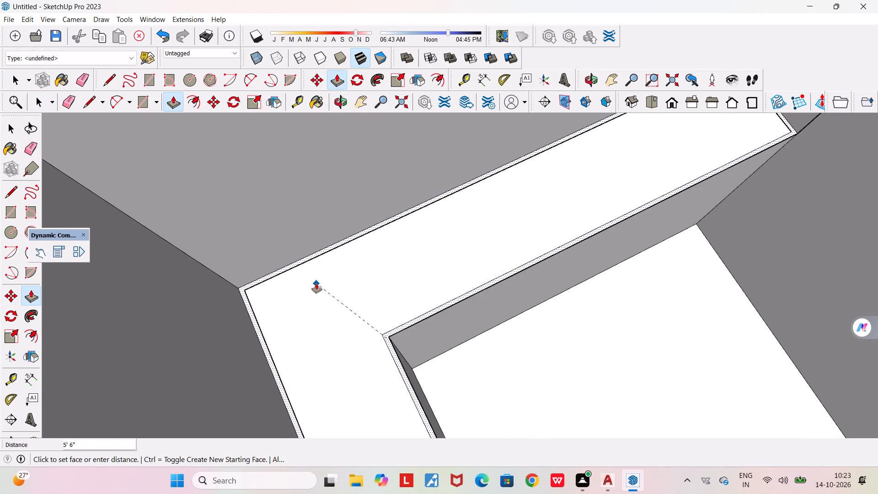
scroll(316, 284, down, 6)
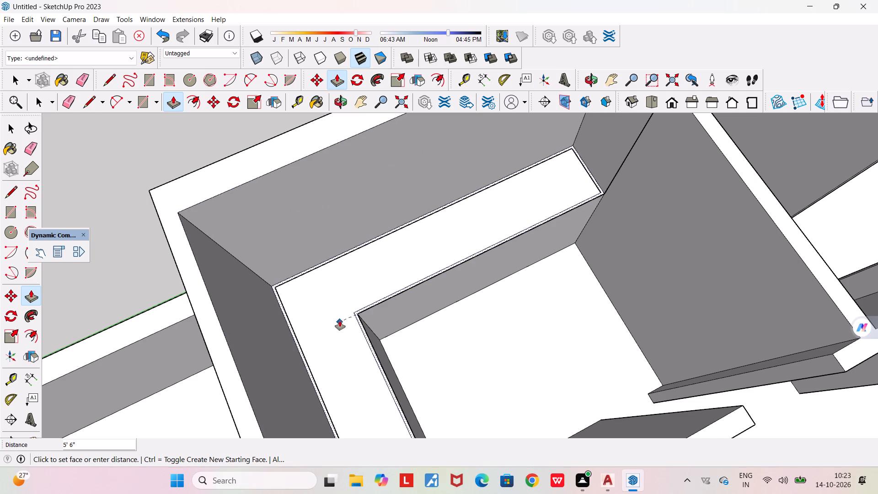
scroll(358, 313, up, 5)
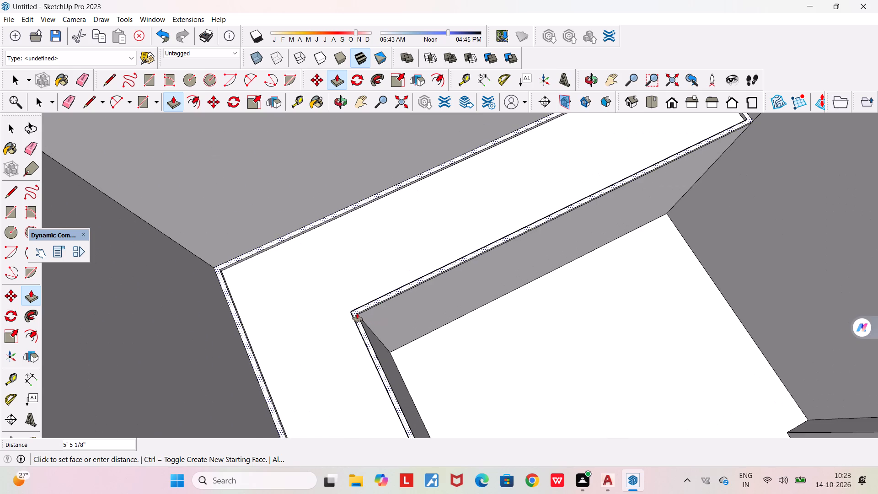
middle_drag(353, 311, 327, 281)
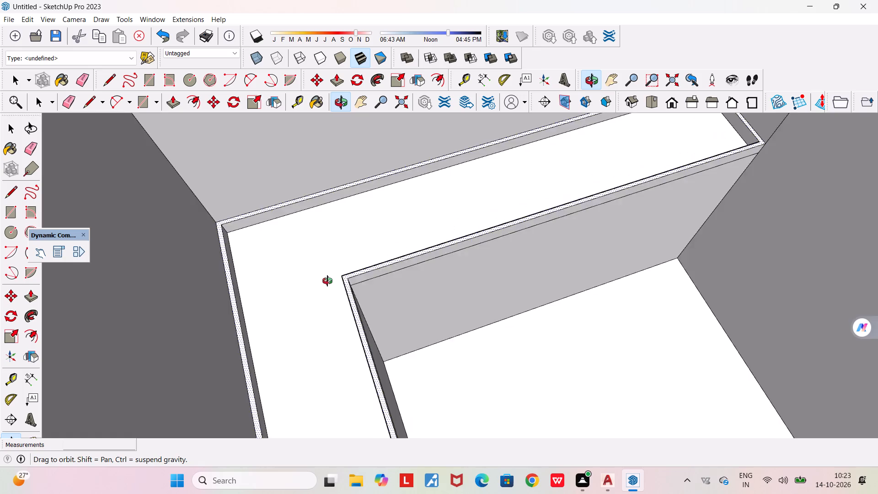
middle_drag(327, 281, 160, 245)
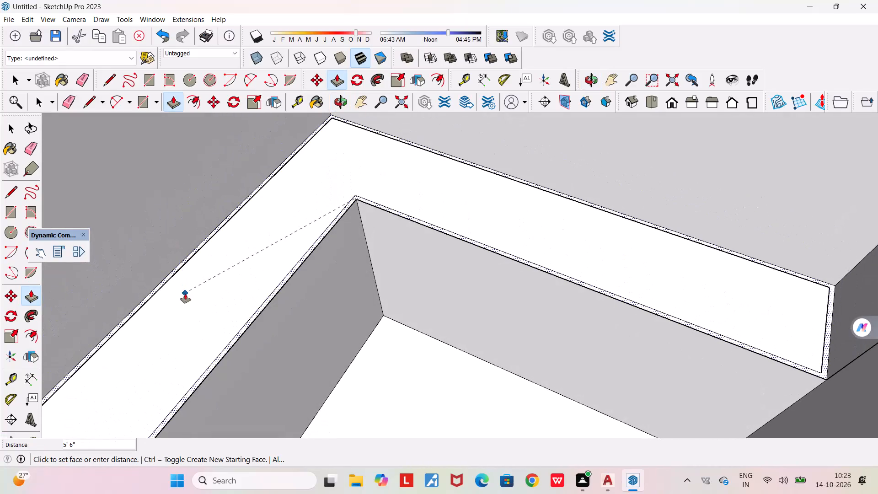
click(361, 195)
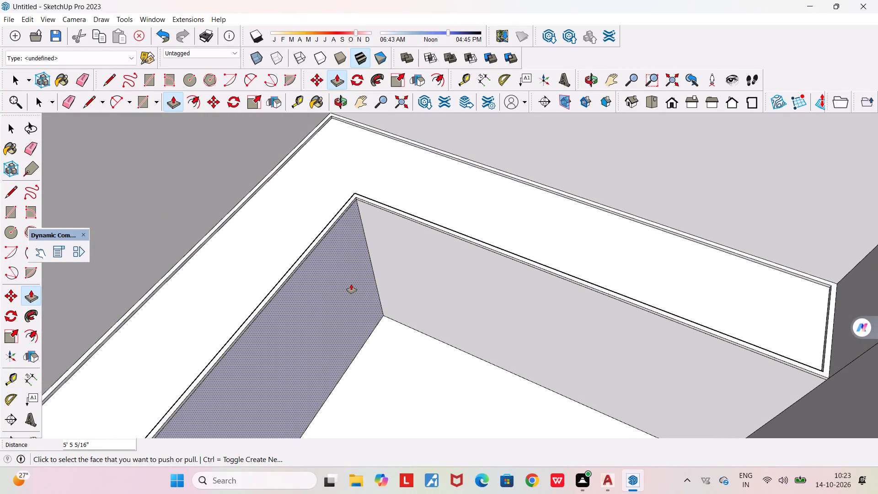
Examine the thin rim along the counter's top edges and inner corner from close up.
scroll(351, 284, down, 2)
middle_drag(351, 284, 312, 220)
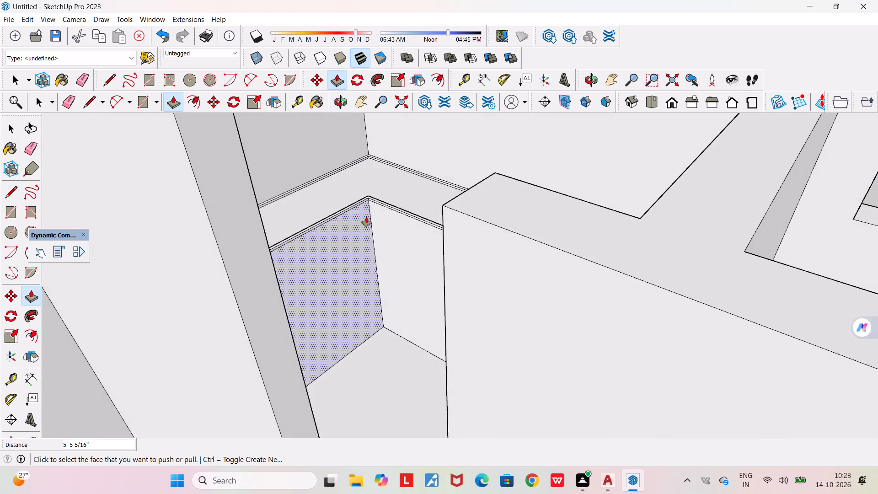
scroll(370, 211, up, 14)
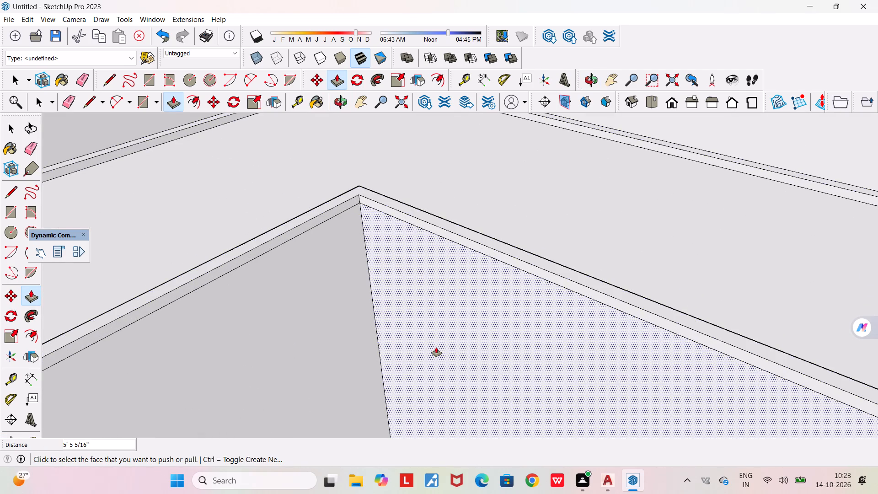
middle_drag(436, 347, 501, 251)
scroll(501, 251, down, 4)
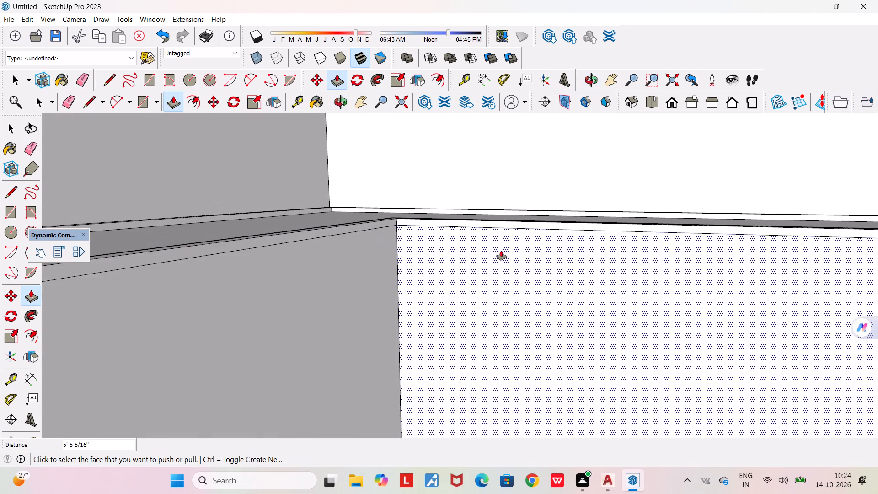
scroll(501, 251, down, 4)
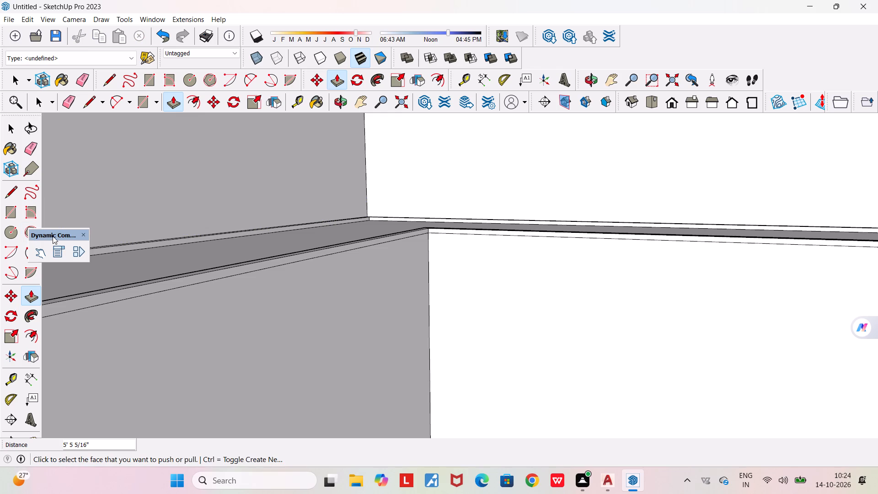
Close the floating Dynamic Components toolbar.
click(83, 233)
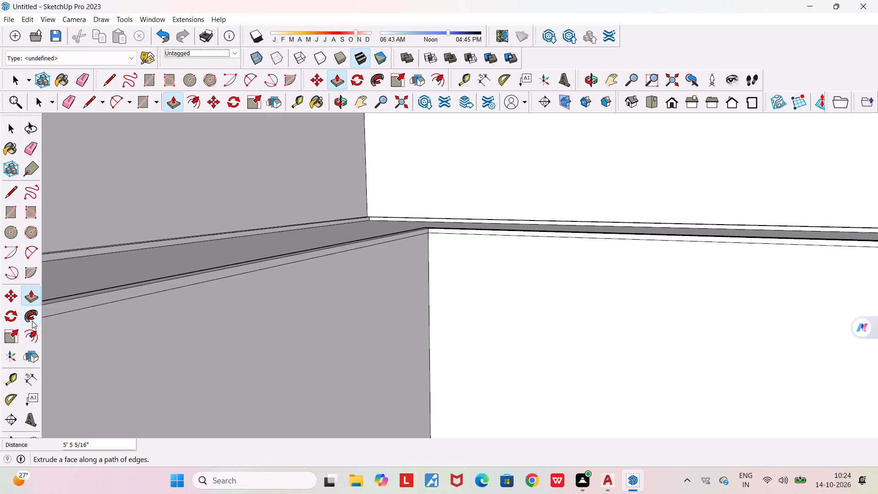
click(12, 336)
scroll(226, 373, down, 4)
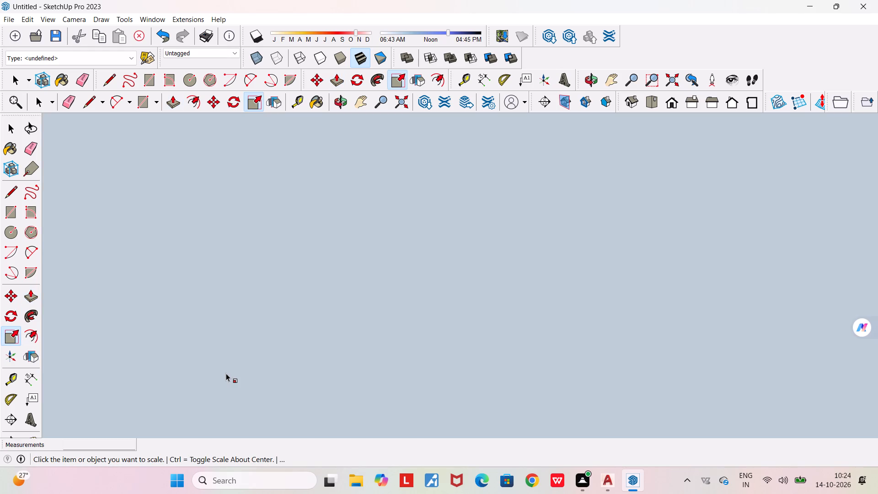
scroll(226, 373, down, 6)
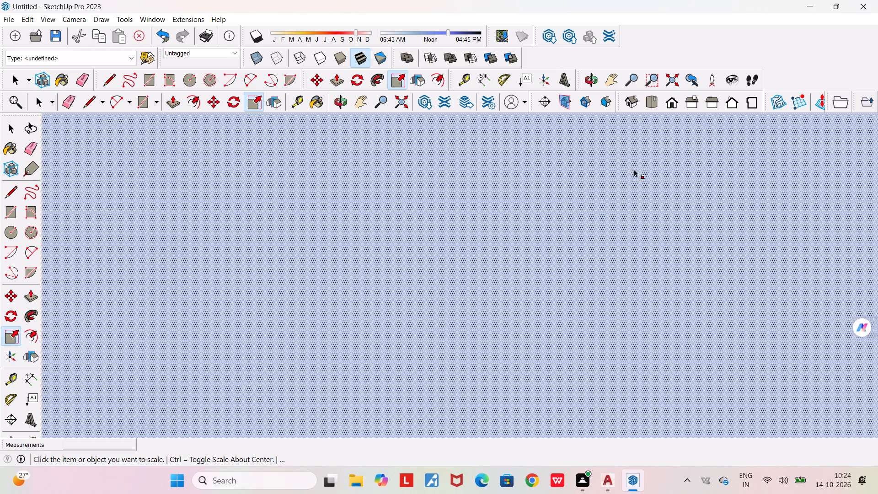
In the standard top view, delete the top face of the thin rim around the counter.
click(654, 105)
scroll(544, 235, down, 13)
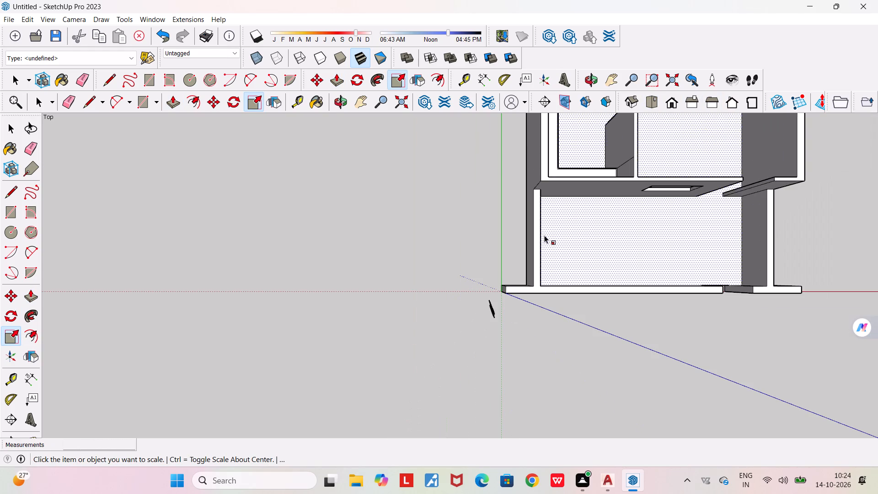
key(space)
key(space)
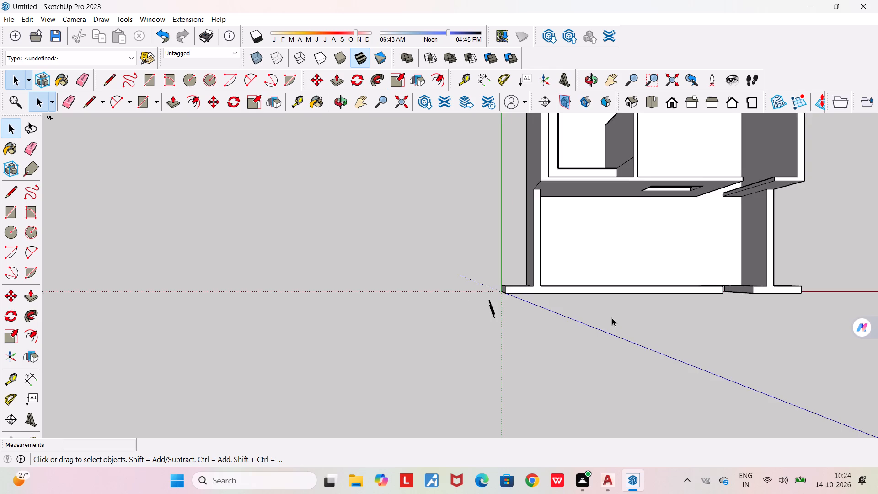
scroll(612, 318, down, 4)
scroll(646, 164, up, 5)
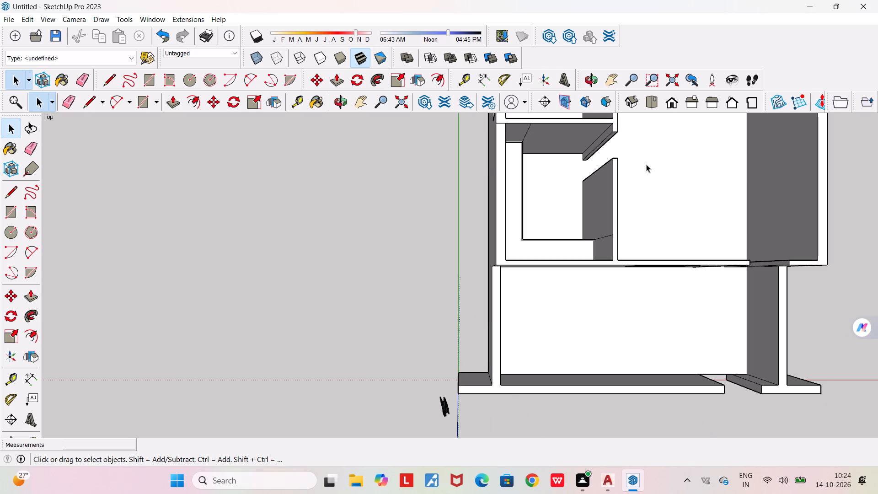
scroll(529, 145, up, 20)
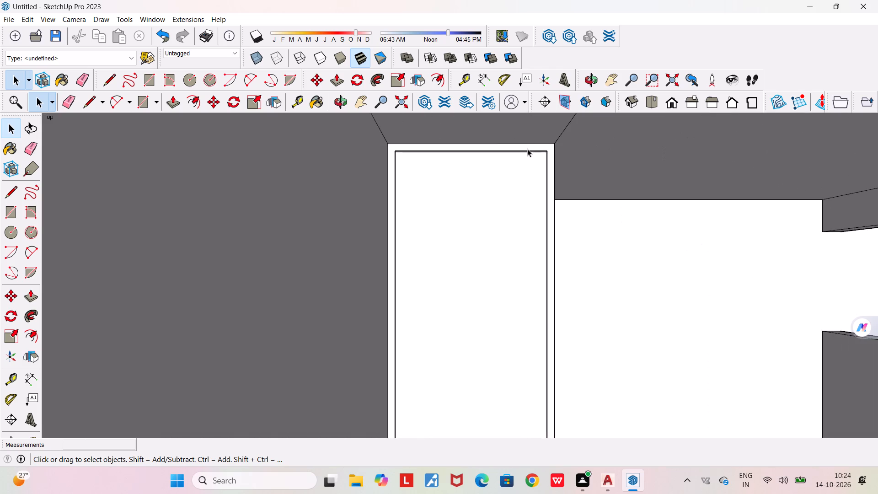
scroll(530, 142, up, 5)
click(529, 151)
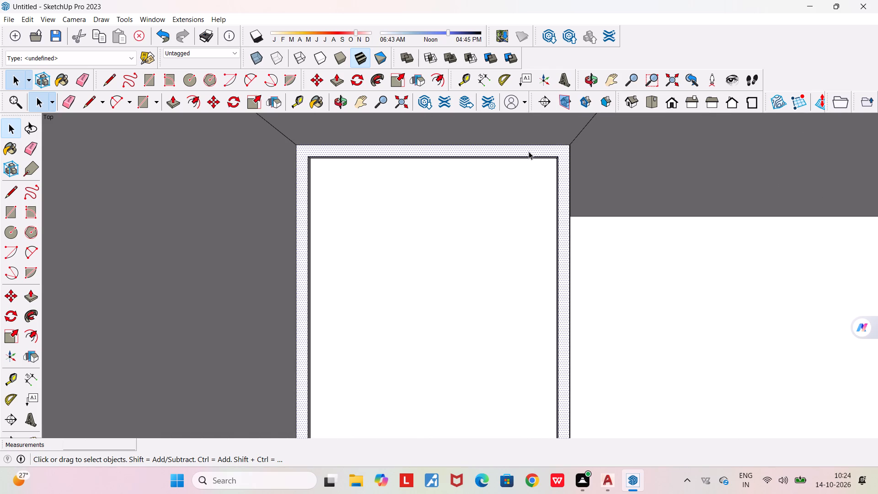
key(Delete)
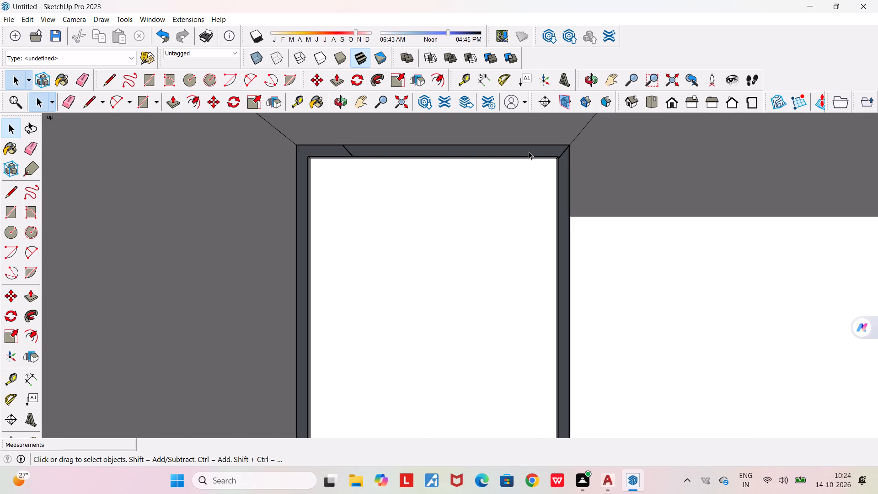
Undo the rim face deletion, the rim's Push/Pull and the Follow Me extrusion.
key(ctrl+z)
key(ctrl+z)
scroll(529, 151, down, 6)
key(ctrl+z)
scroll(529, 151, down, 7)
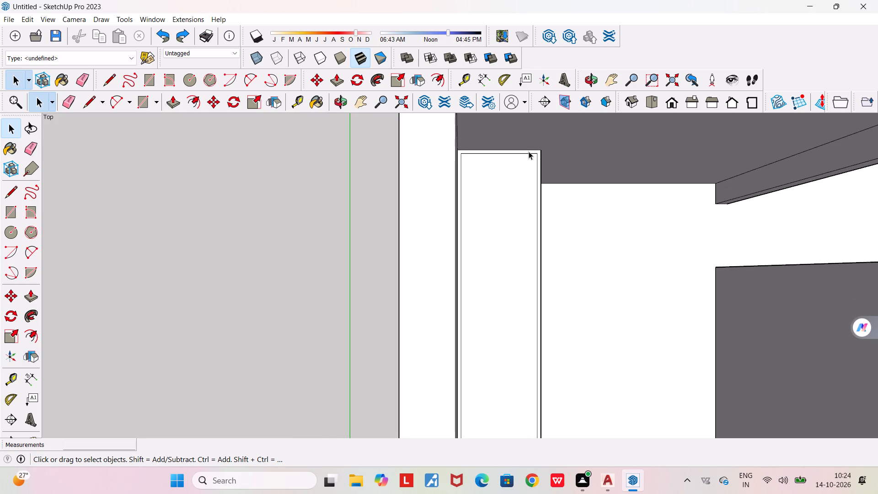
Undo the inward offset on the counter's top face.
key(ctrl+z)
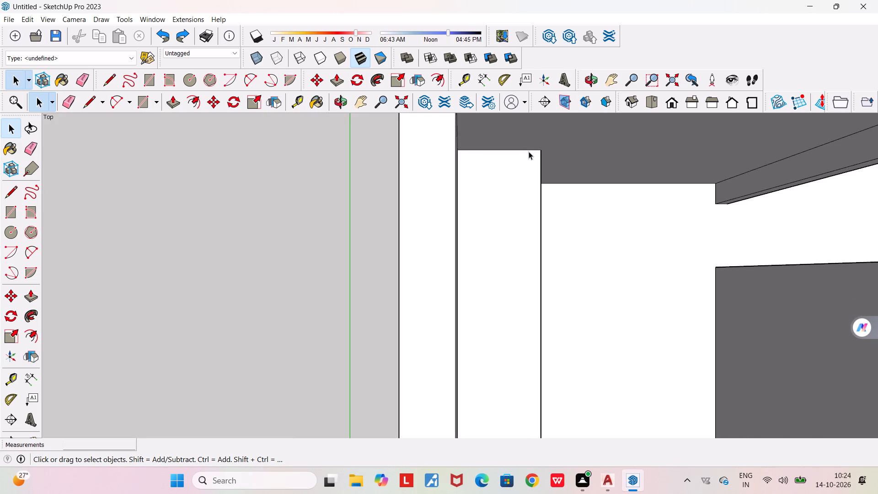
Examine the plain L-shaped counter and its ends in the corner room from several angles.
scroll(590, 183, down, 7)
middle_drag(628, 289, 603, 274)
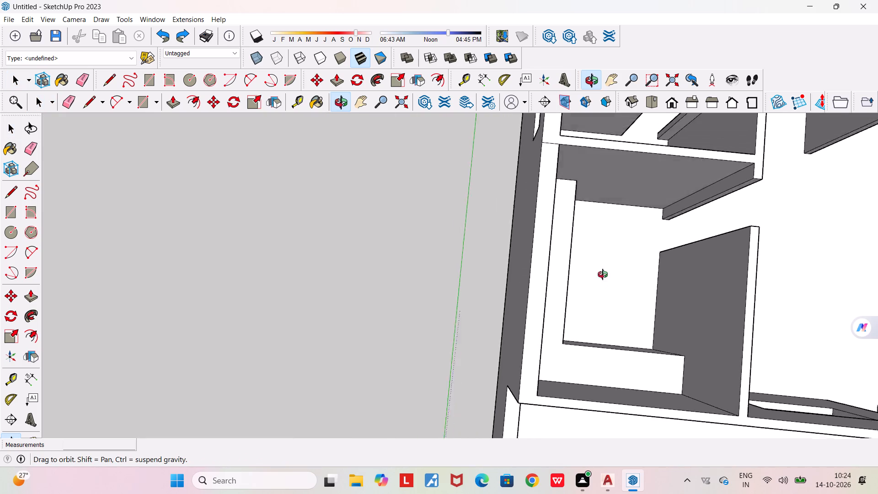
middle_drag(603, 274, 416, 253)
scroll(416, 253, down, 5)
middle_drag(538, 373, 519, 370)
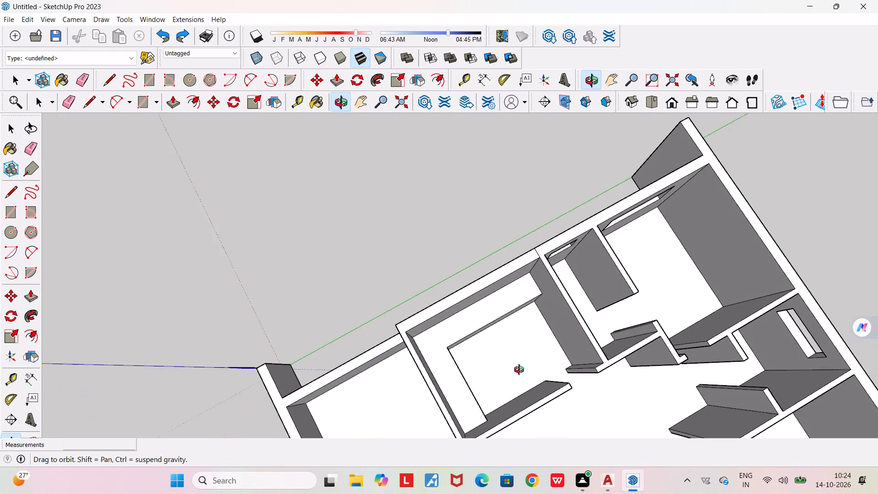
middle_drag(519, 370, 410, 373)
scroll(429, 377, up, 3)
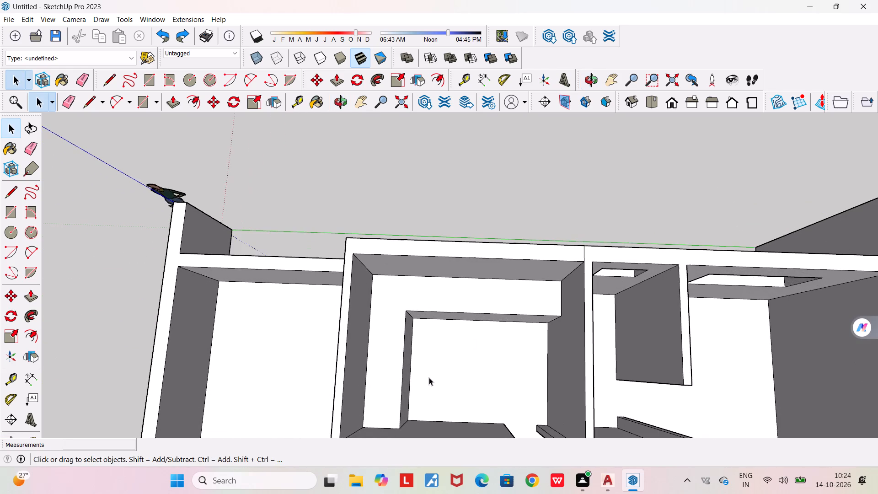
middle_drag(430, 421, 395, 424)
scroll(374, 413, up, 4)
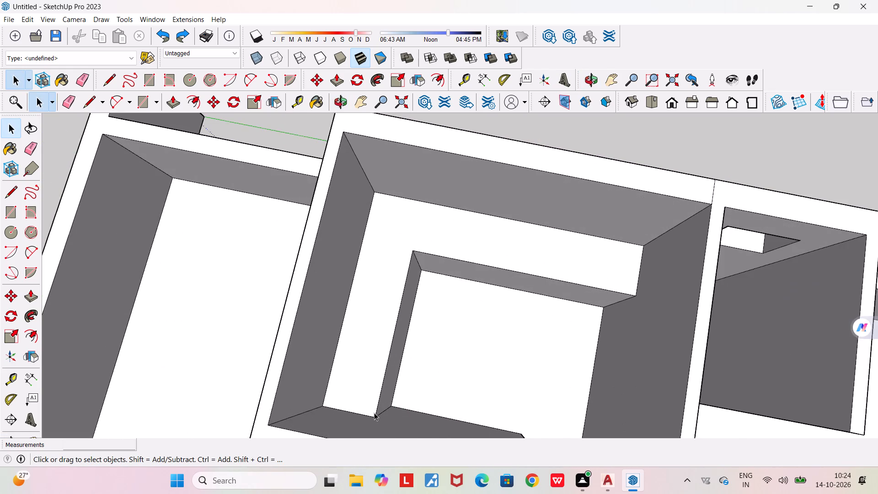
scroll(374, 413, up, 7)
scroll(503, 95, down, 3)
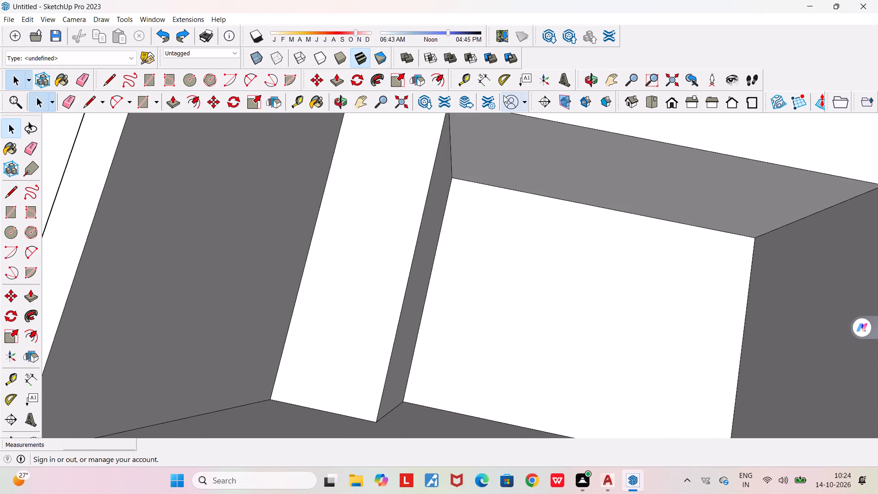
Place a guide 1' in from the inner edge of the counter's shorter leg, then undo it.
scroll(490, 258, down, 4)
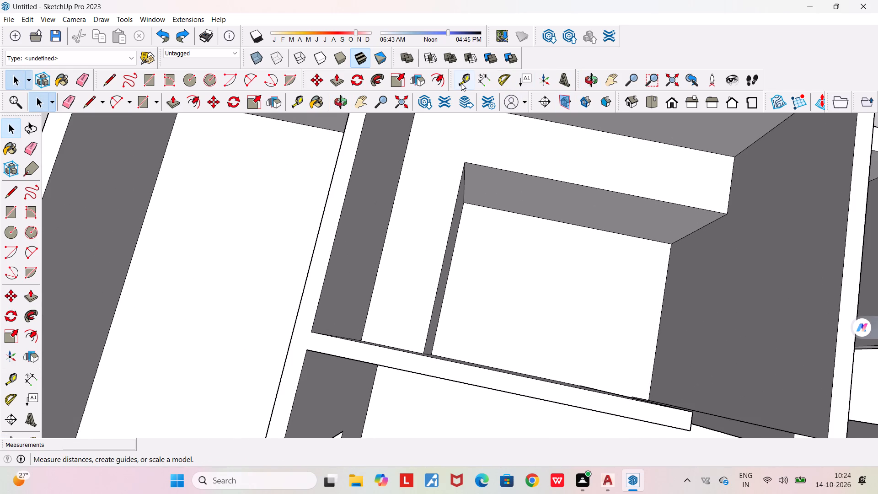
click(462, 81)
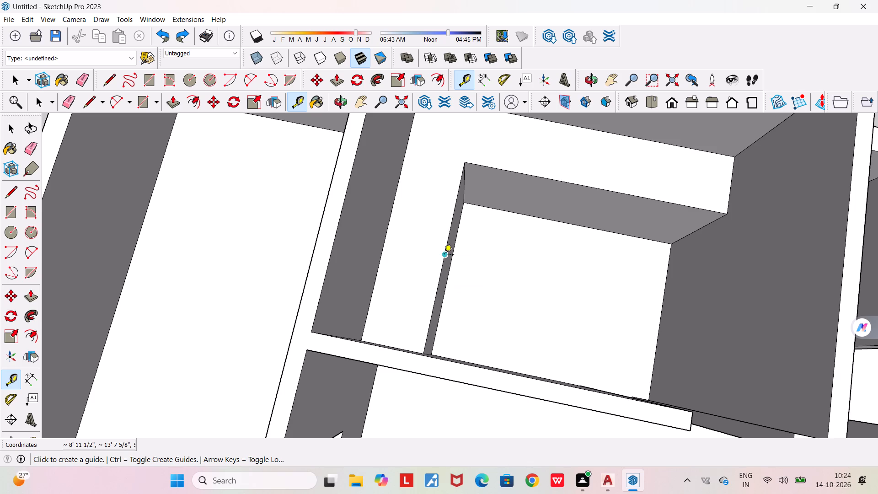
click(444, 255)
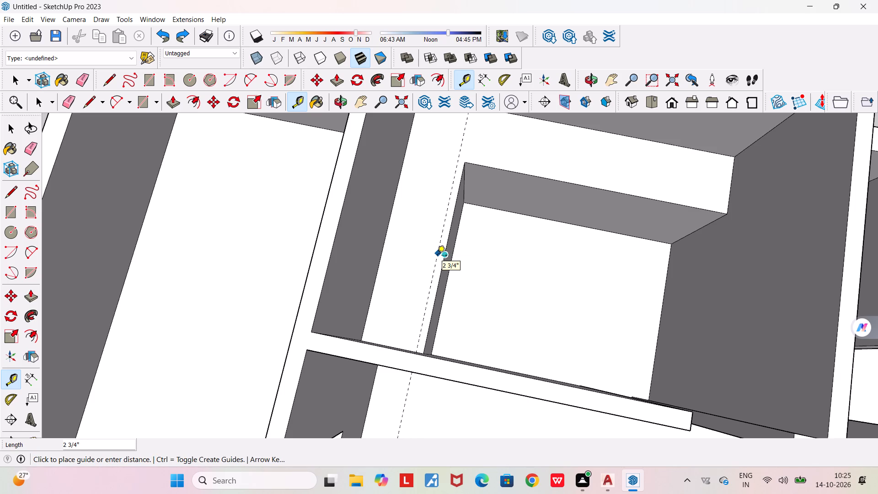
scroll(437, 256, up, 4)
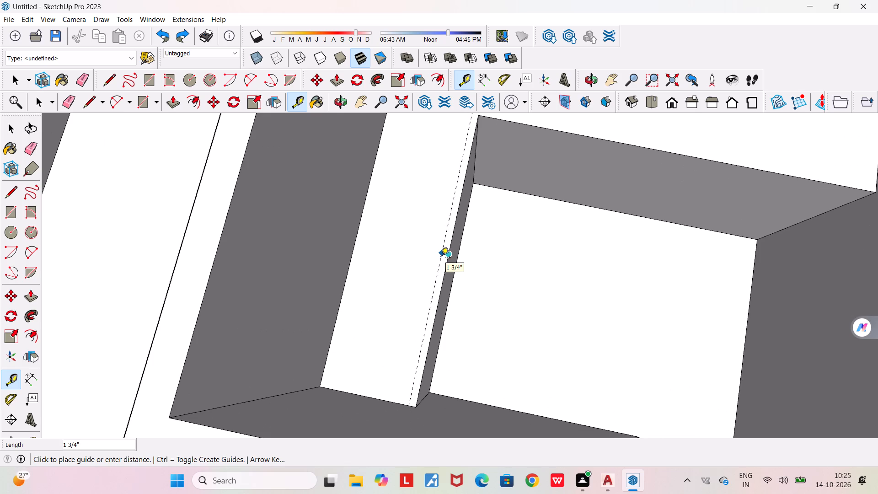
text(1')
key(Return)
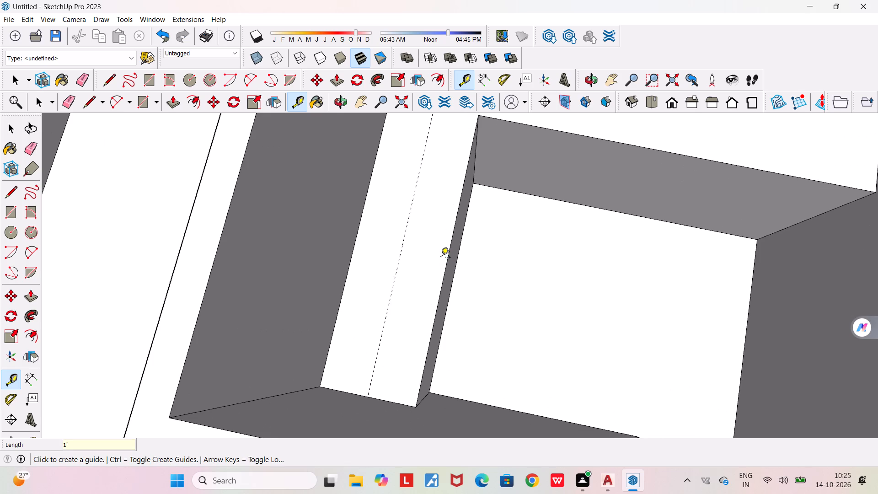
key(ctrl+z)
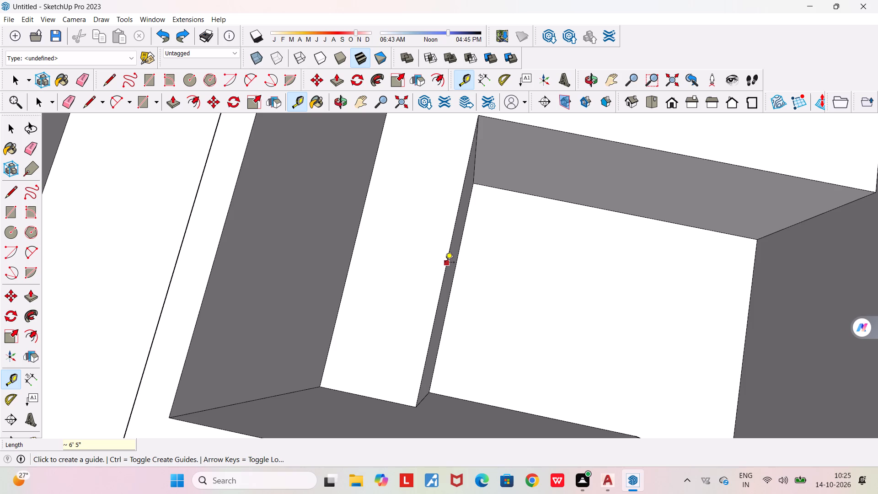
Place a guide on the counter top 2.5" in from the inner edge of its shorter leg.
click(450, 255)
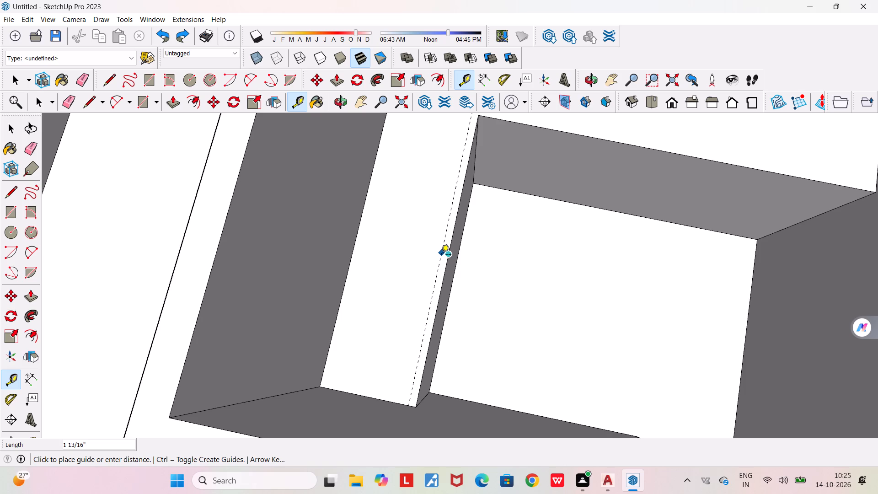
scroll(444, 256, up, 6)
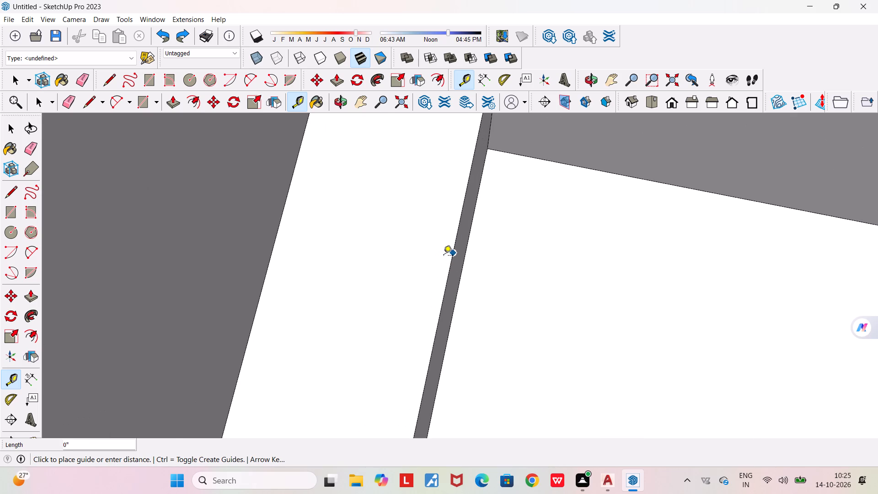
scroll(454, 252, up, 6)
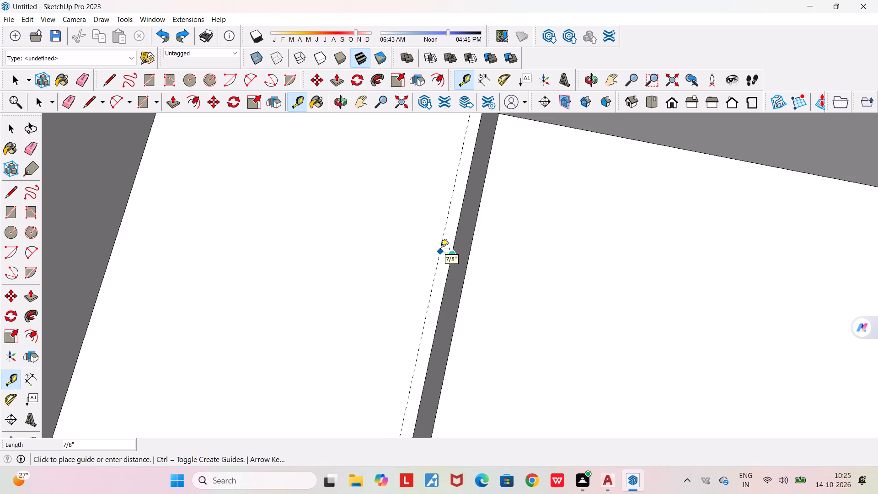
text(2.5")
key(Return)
Place a guide on the counter top 1.5" in from the inner edge of its shorter leg.
scroll(440, 250, down, 14)
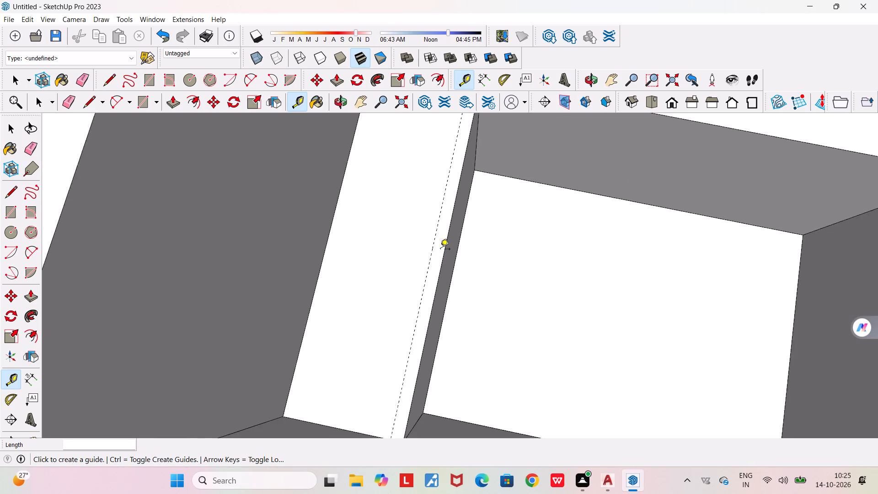
scroll(440, 250, down, 6)
scroll(440, 250, up, 15)
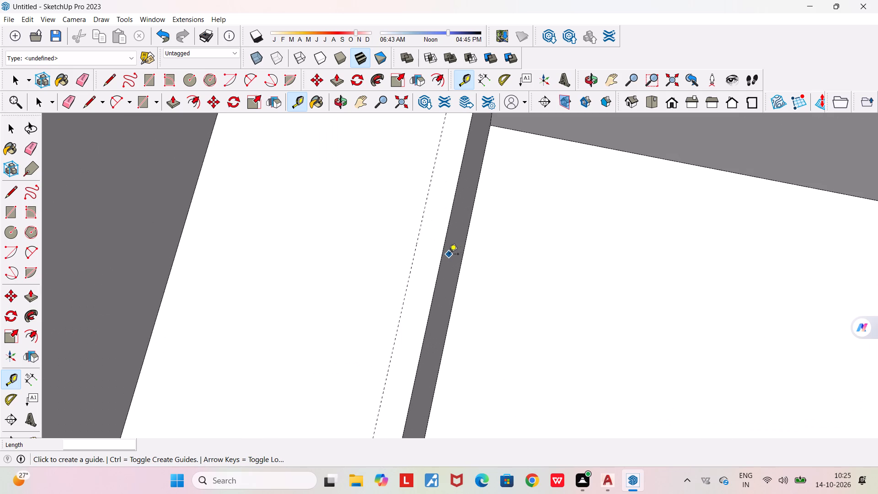
click(443, 251)
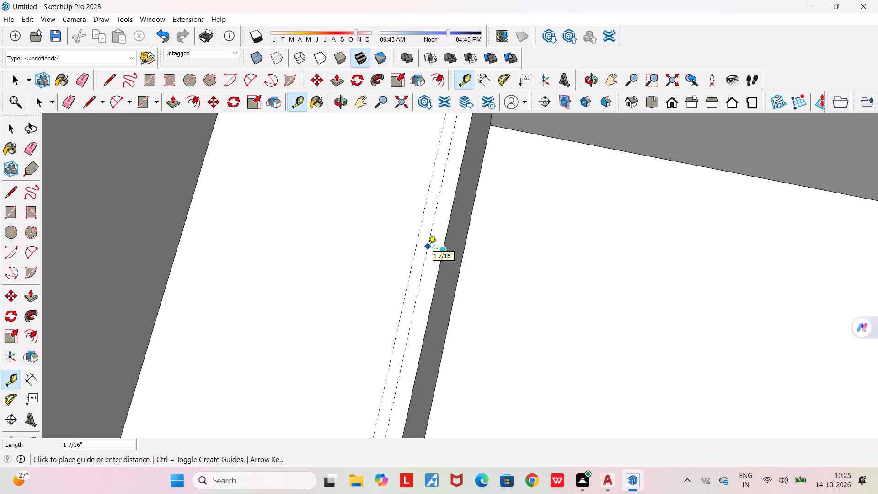
text(1.5")
key(Return)
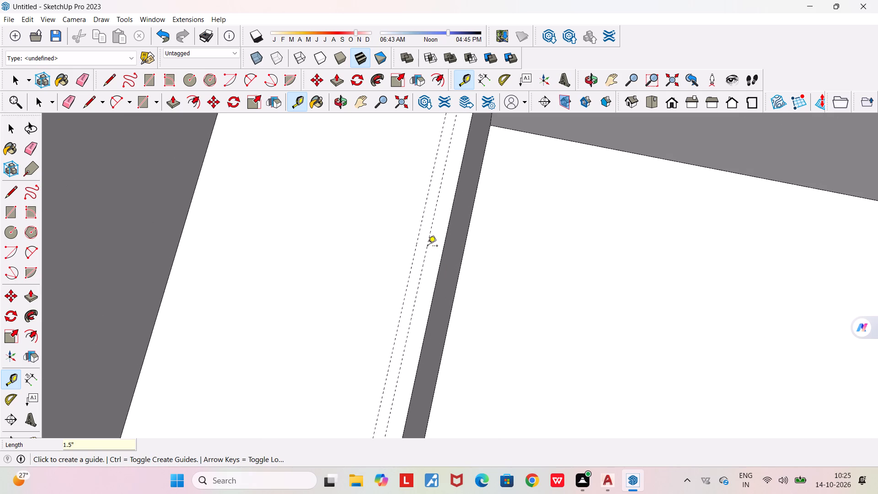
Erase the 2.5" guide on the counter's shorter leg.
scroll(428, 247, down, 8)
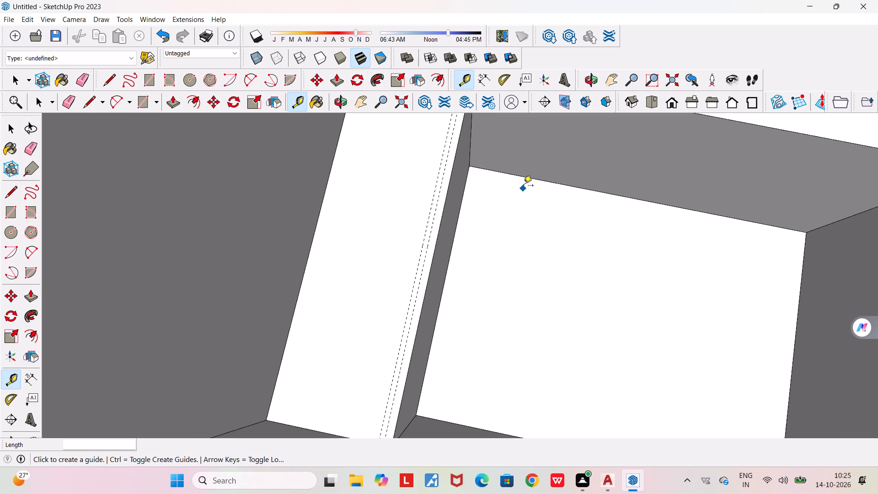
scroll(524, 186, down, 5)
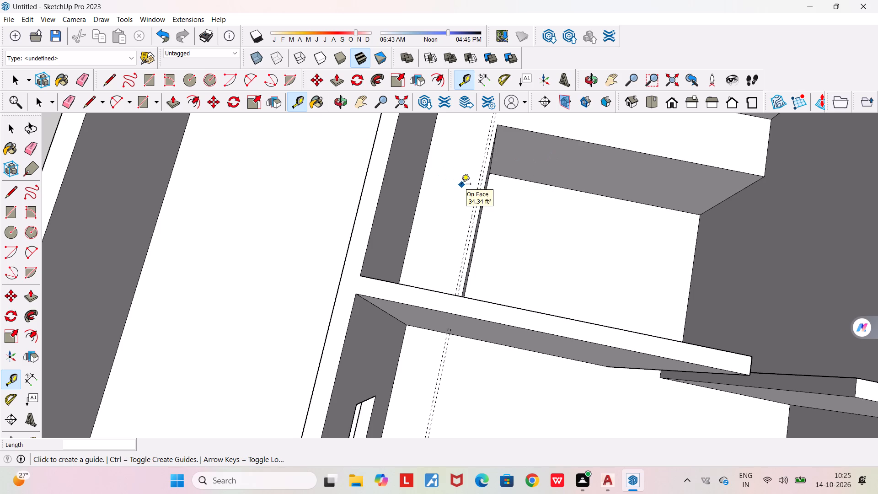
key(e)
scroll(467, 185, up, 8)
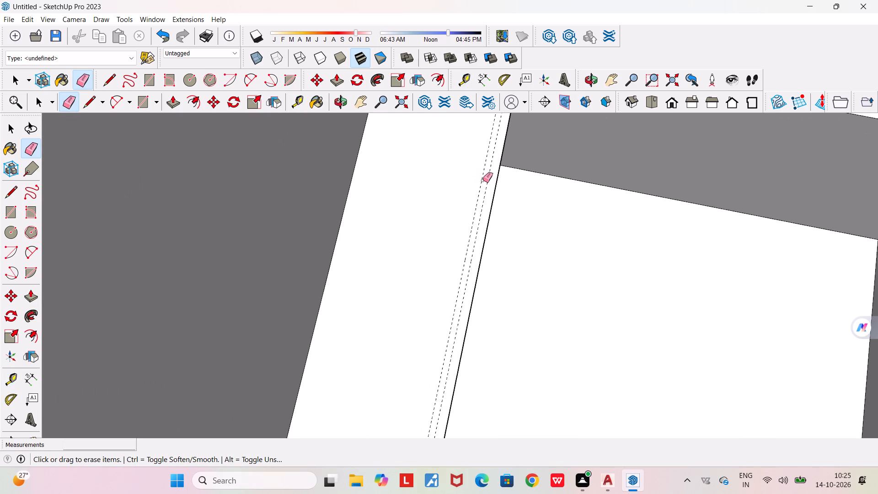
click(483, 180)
Place a guide on the counter top 1.5" in from the inner edge of its longer leg.
scroll(482, 180, down, 15)
scroll(592, 117, up, 2)
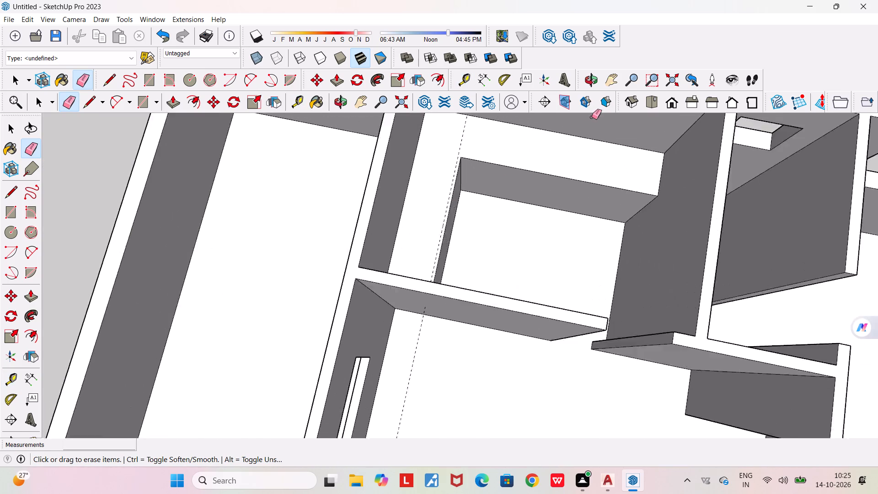
scroll(592, 117, up, 10)
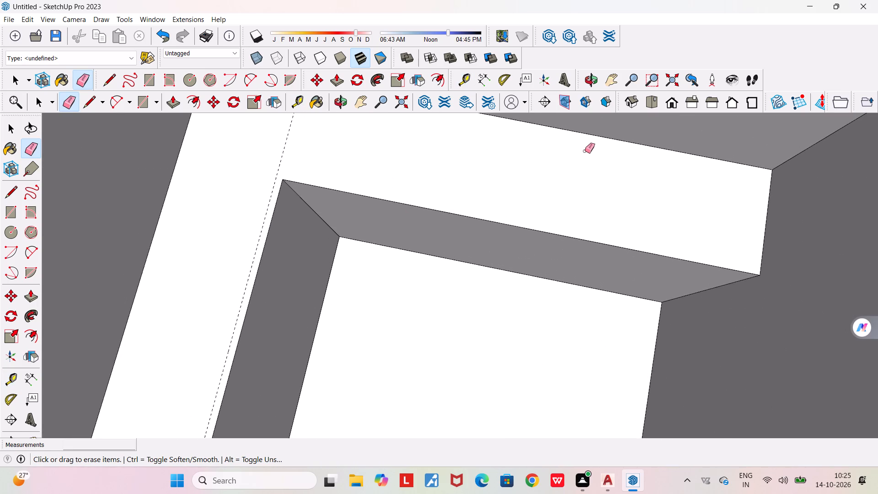
key(t)
scroll(519, 220, up, 5)
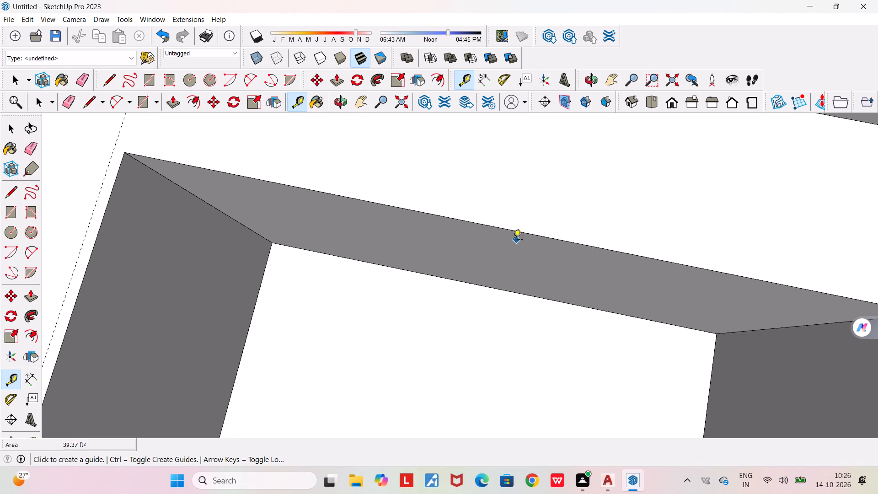
click(514, 232)
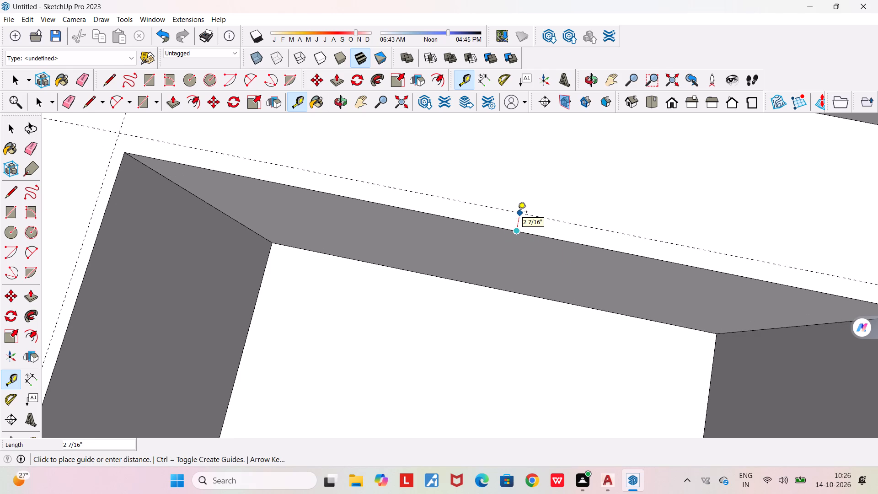
text(1.5")
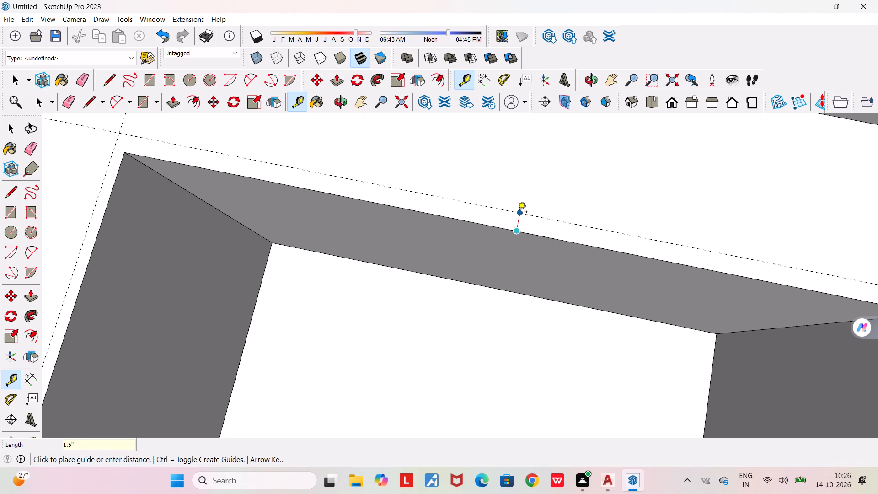
key(Return)
scroll(518, 213, down, 6)
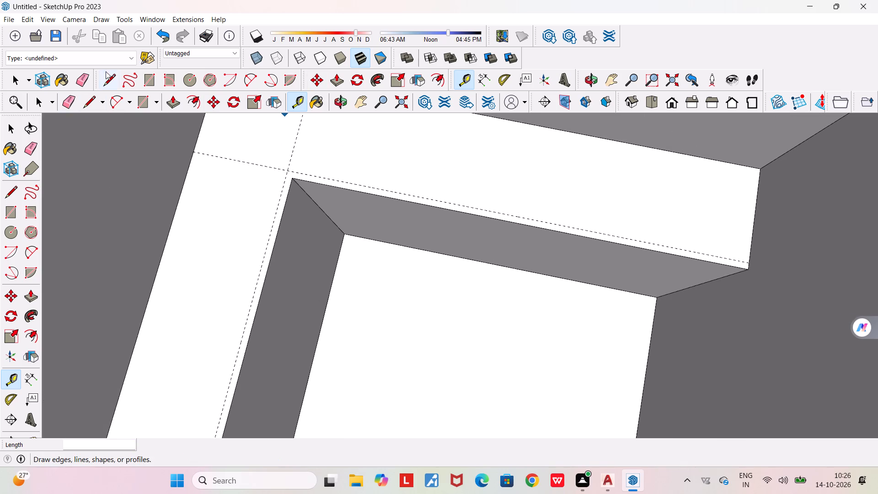
Draw a line about 9' long along the longer leg's guide, from the guide intersection to the counter's end edge.
click(115, 78)
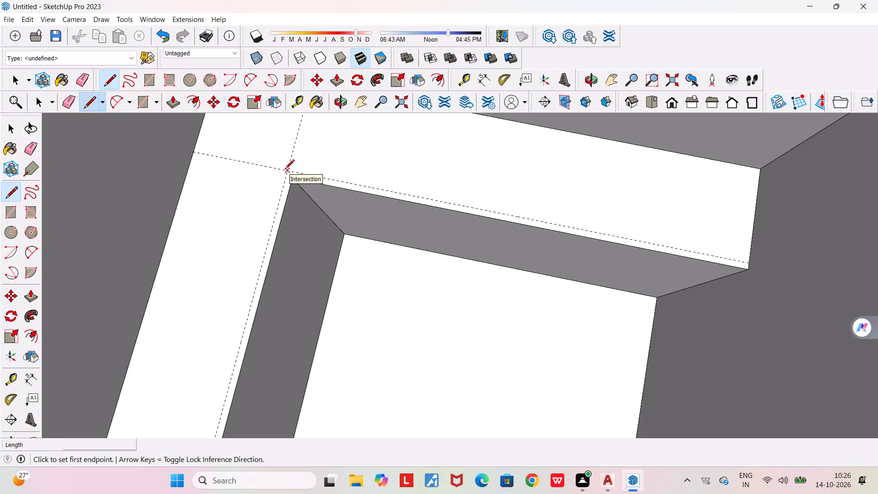
click(288, 171)
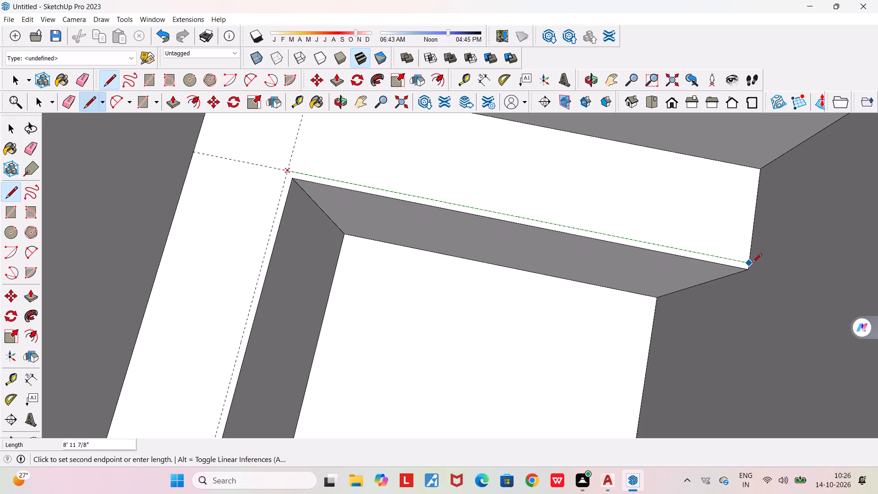
scroll(751, 263, up, 18)
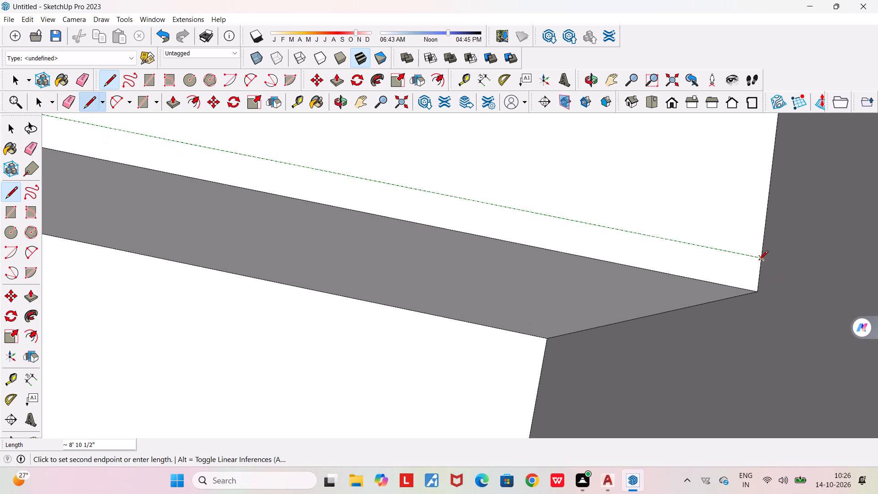
click(759, 260)
scroll(685, 315, down, 11)
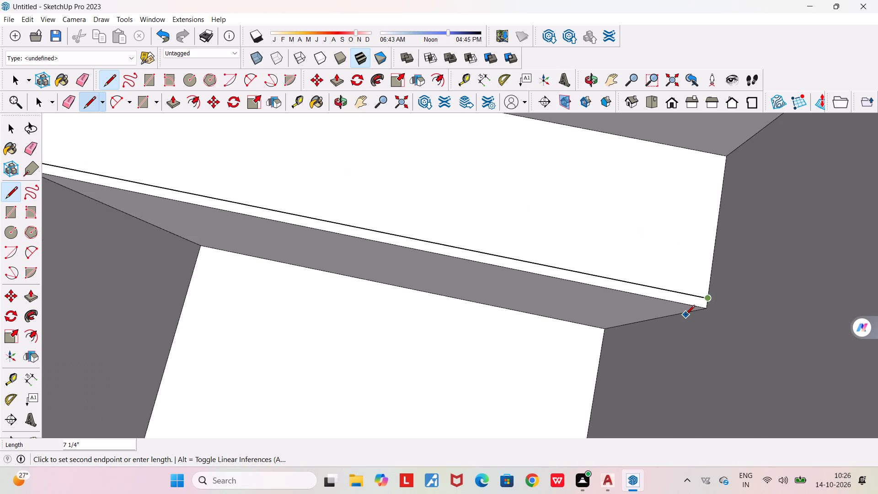
scroll(685, 315, down, 11)
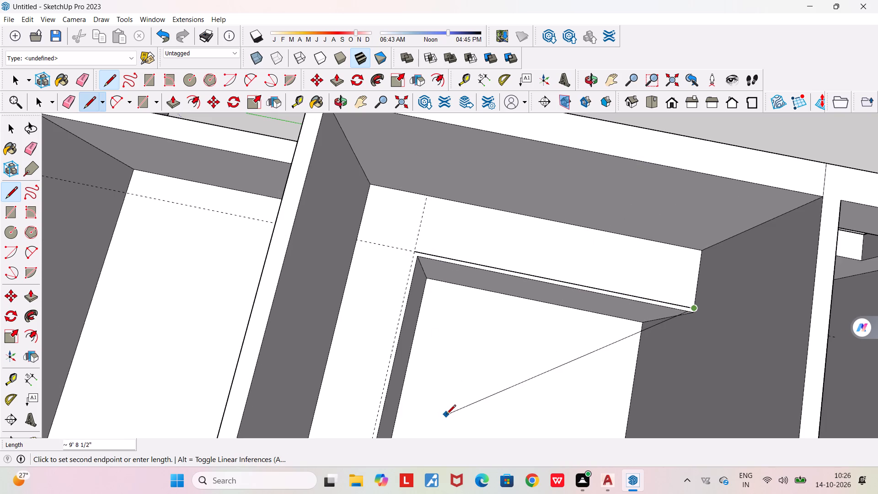
key(space)
Draw a line about 6' 6" long along the shorter leg's guide, from the guide intersection to the counter's end edge.
scroll(391, 202, up, 5)
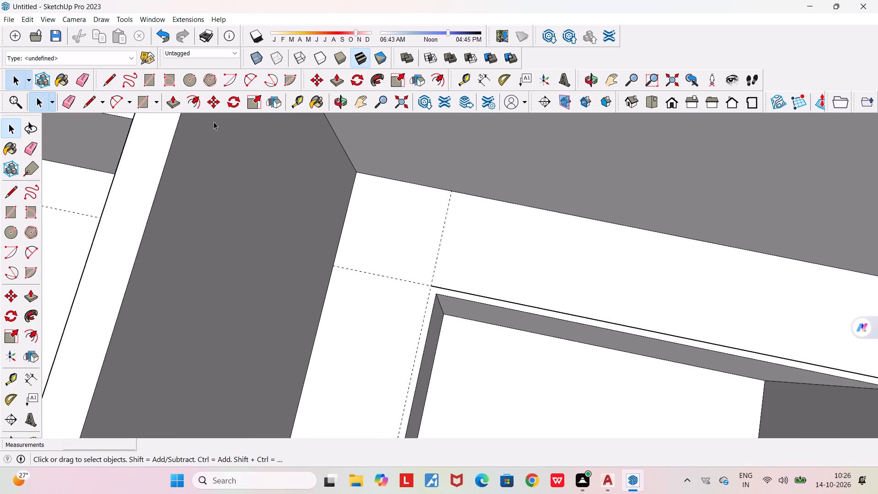
click(113, 77)
scroll(455, 290, up, 5)
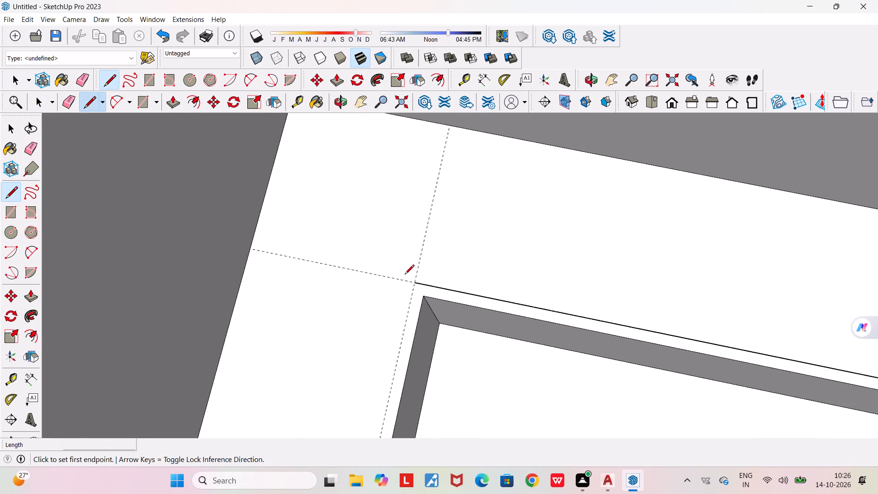
scroll(404, 275, up, 5)
click(423, 289)
scroll(406, 355, down, 2)
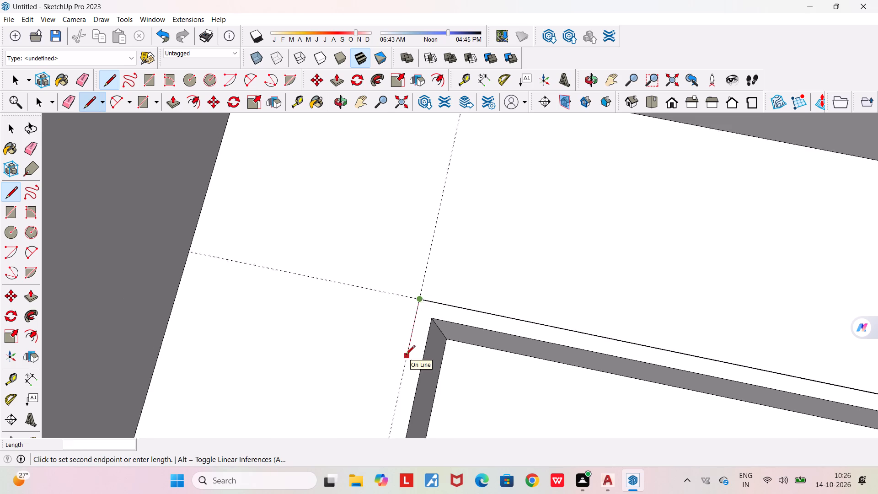
scroll(406, 355, down, 20)
scroll(406, 355, down, 10)
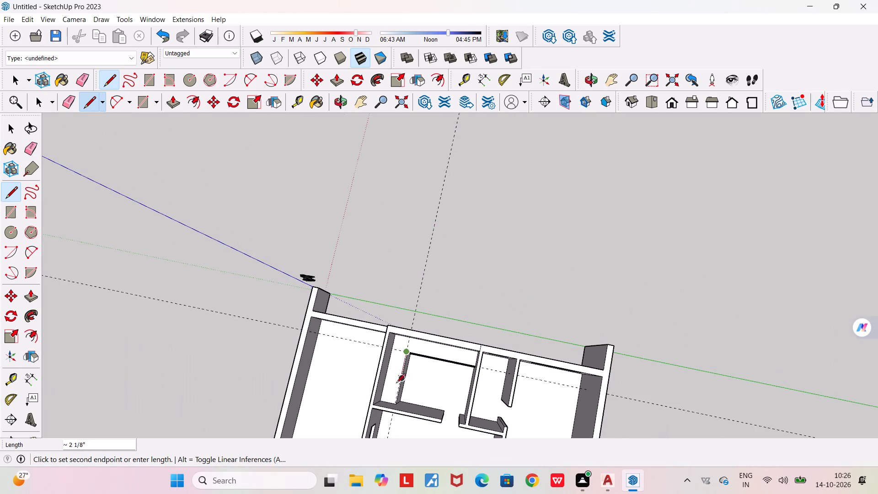
scroll(396, 414, up, 6)
scroll(395, 412, up, 16)
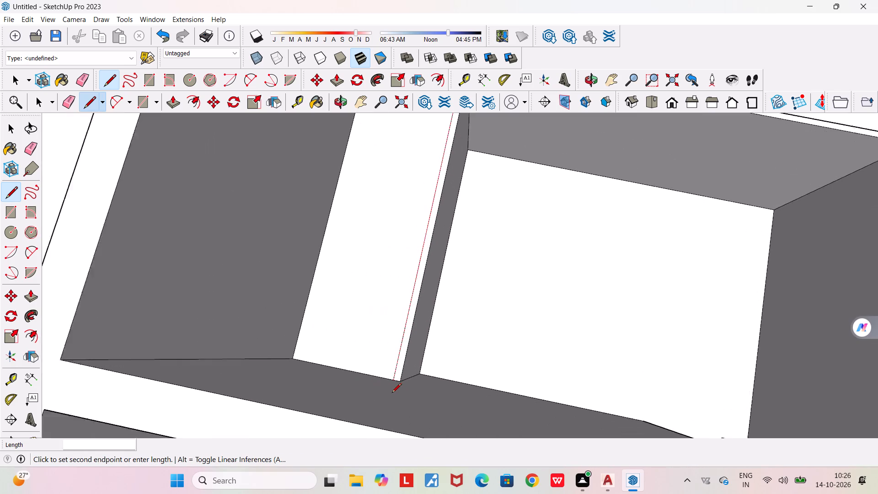
scroll(392, 393, up, 14)
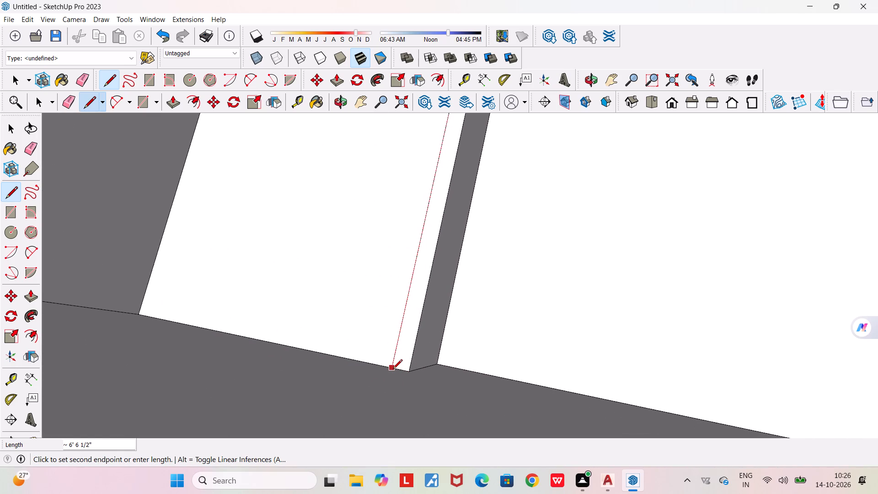
click(393, 370)
scroll(429, 373, down, 19)
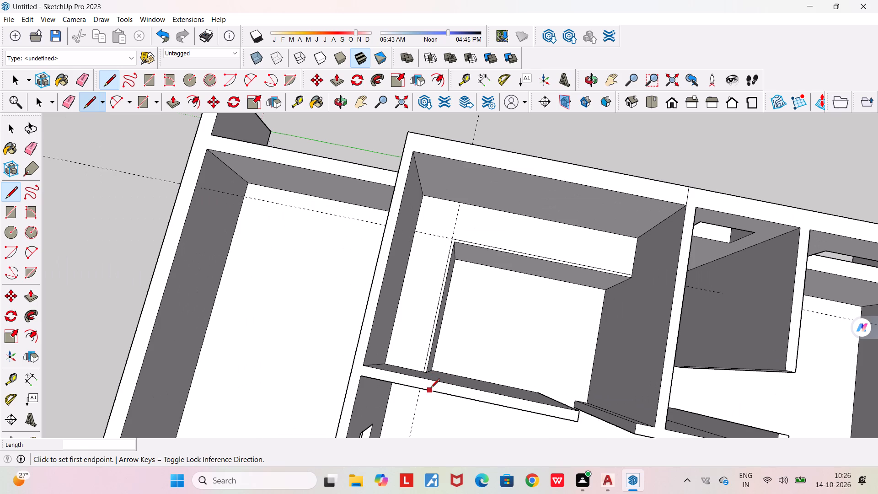
key(space)
scroll(450, 216, up, 6)
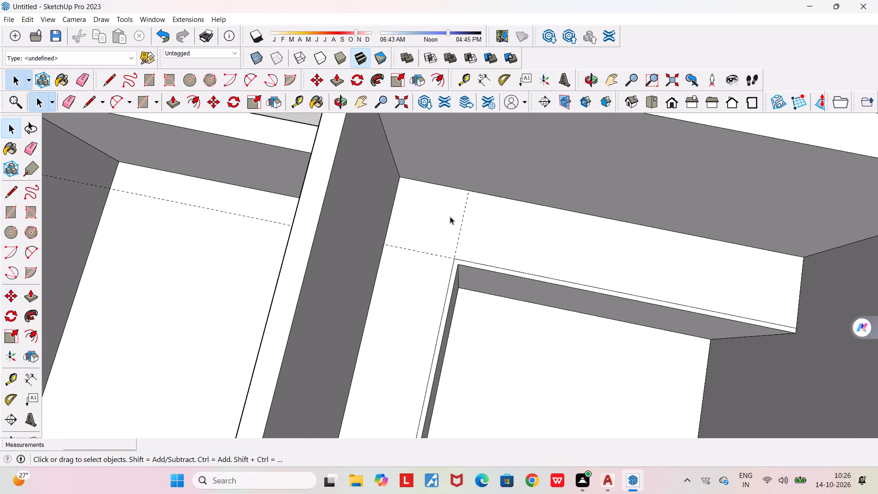
Erase the two remaining guides on the counter top around the L's corner.
key(e)
drag(482, 222, 422, 252)
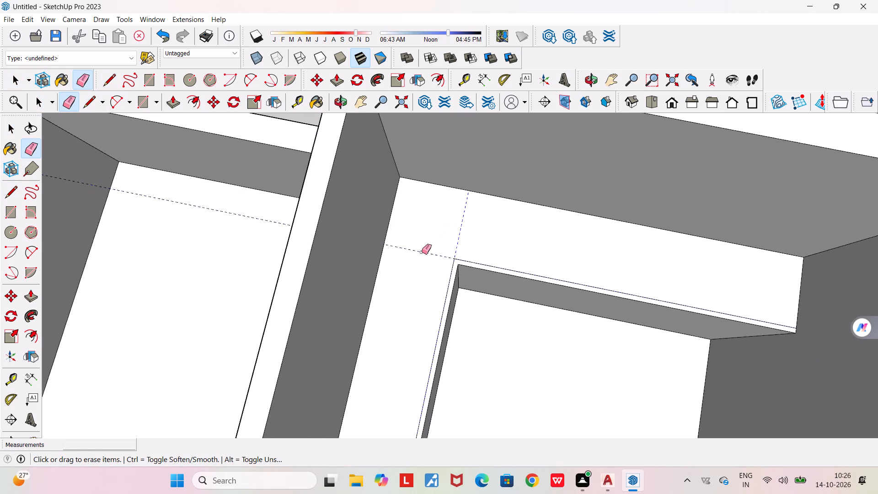
drag(422, 252, 418, 265)
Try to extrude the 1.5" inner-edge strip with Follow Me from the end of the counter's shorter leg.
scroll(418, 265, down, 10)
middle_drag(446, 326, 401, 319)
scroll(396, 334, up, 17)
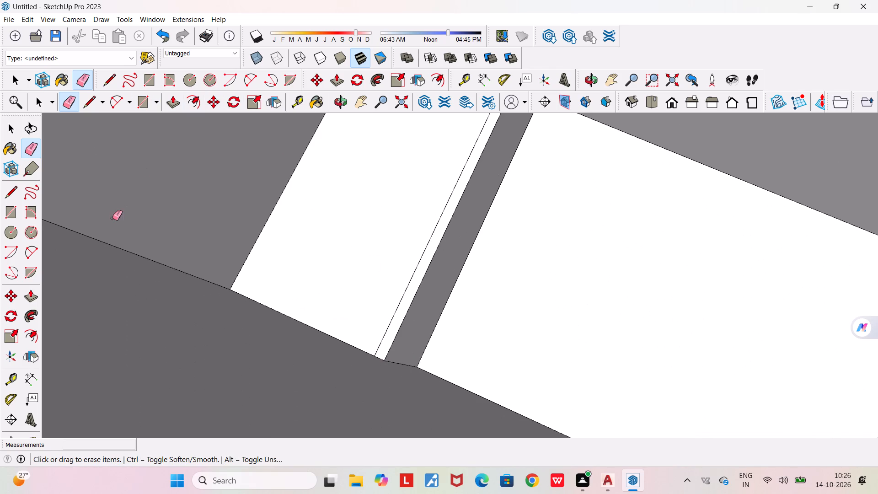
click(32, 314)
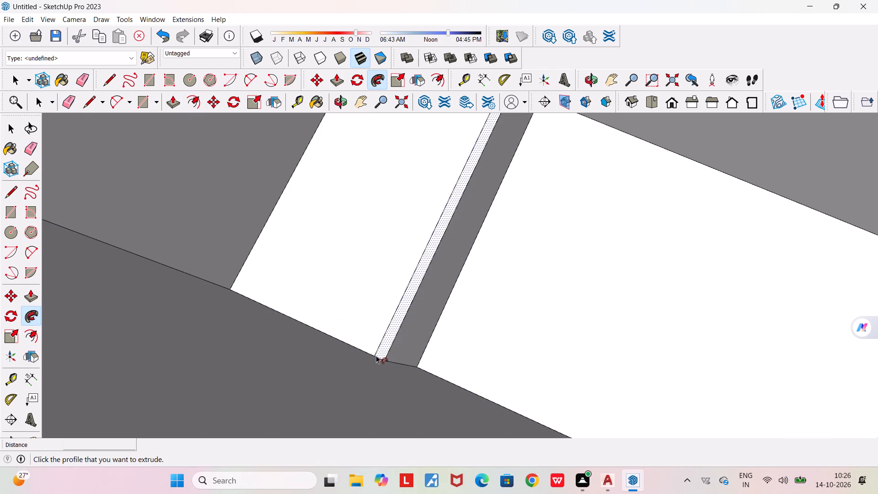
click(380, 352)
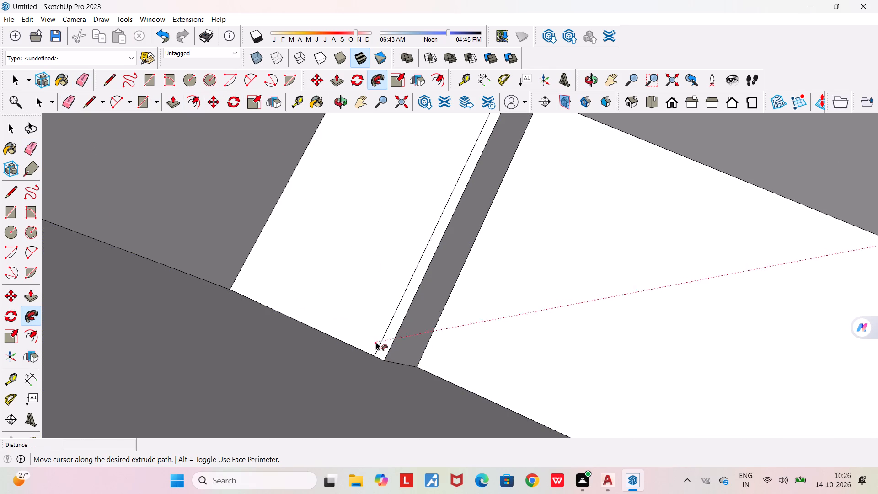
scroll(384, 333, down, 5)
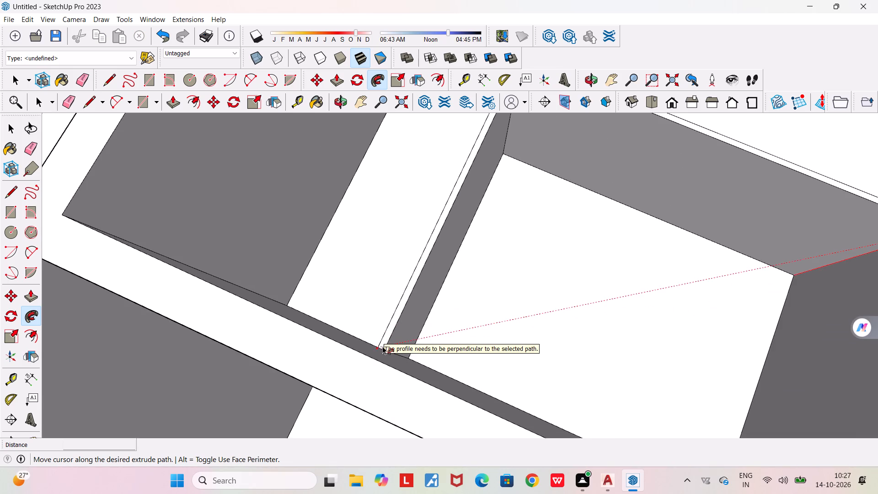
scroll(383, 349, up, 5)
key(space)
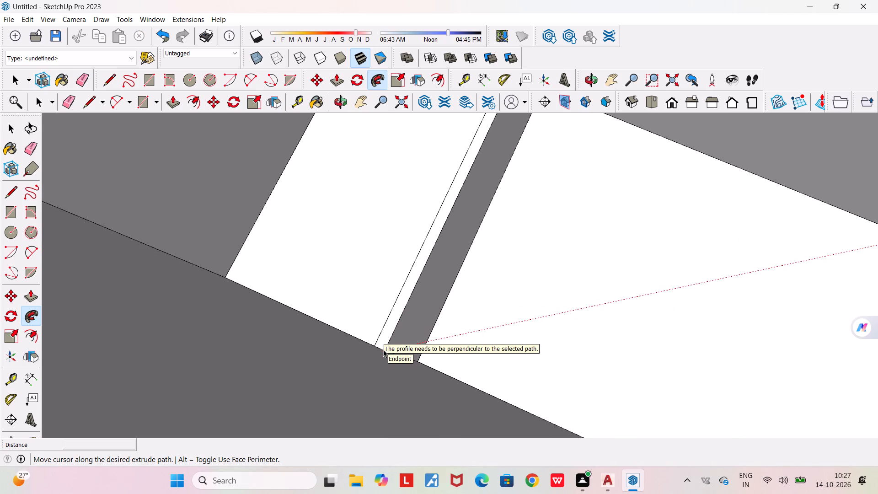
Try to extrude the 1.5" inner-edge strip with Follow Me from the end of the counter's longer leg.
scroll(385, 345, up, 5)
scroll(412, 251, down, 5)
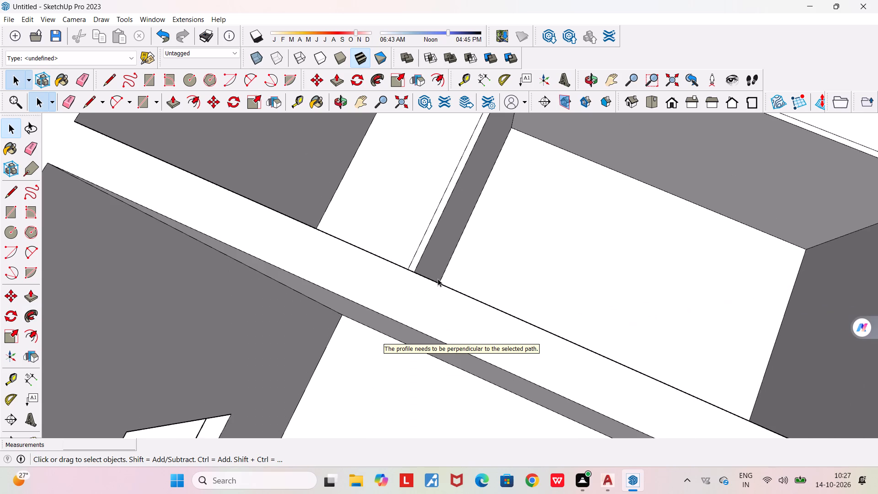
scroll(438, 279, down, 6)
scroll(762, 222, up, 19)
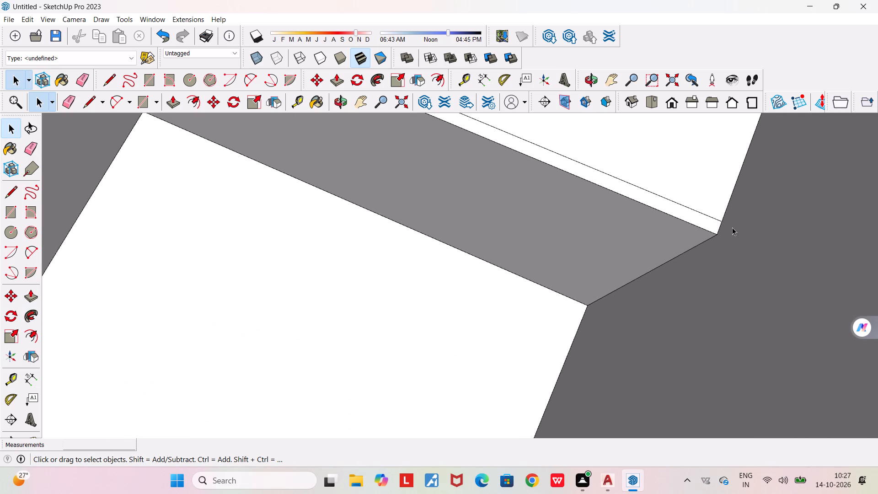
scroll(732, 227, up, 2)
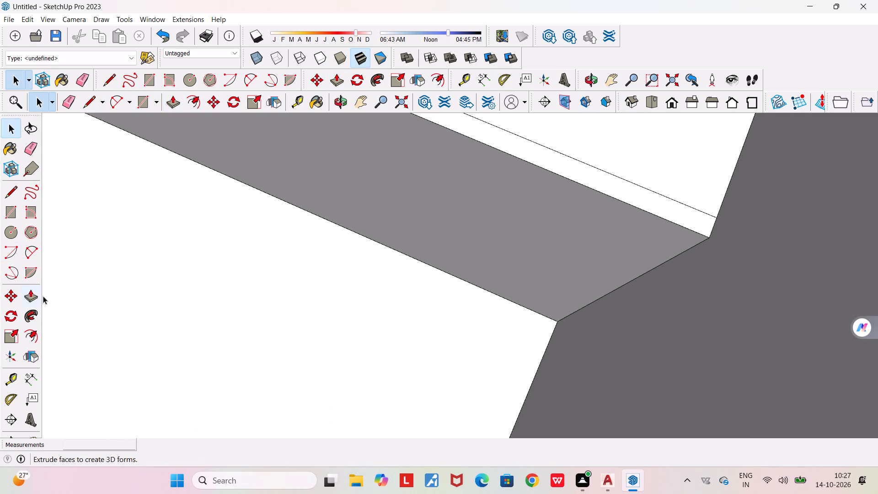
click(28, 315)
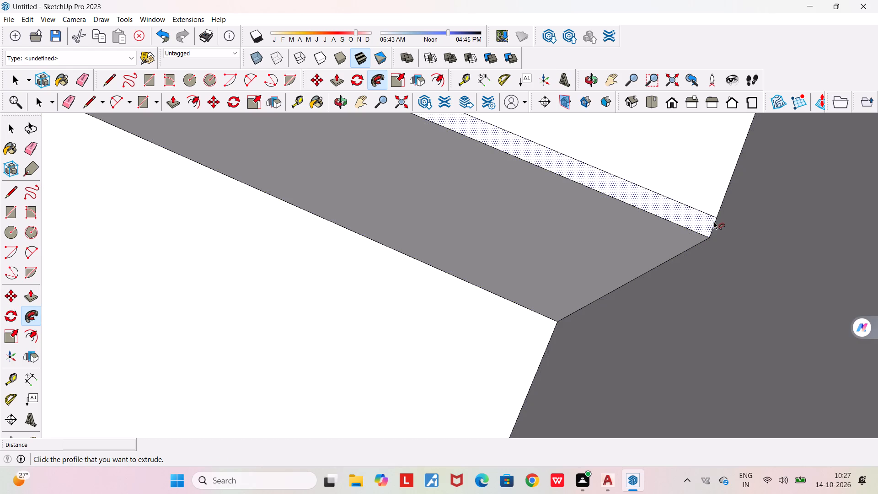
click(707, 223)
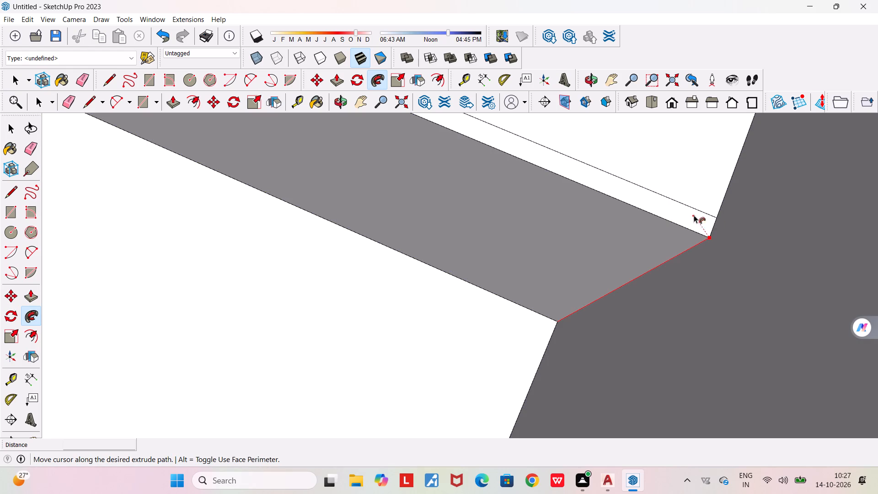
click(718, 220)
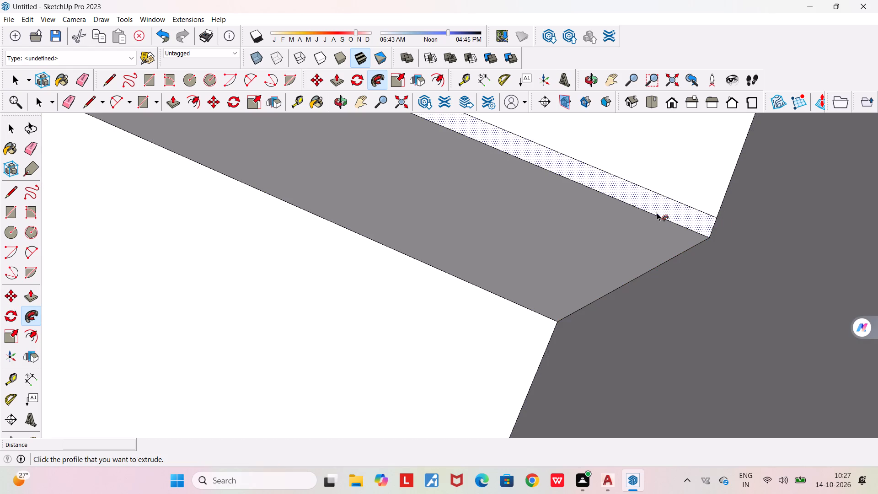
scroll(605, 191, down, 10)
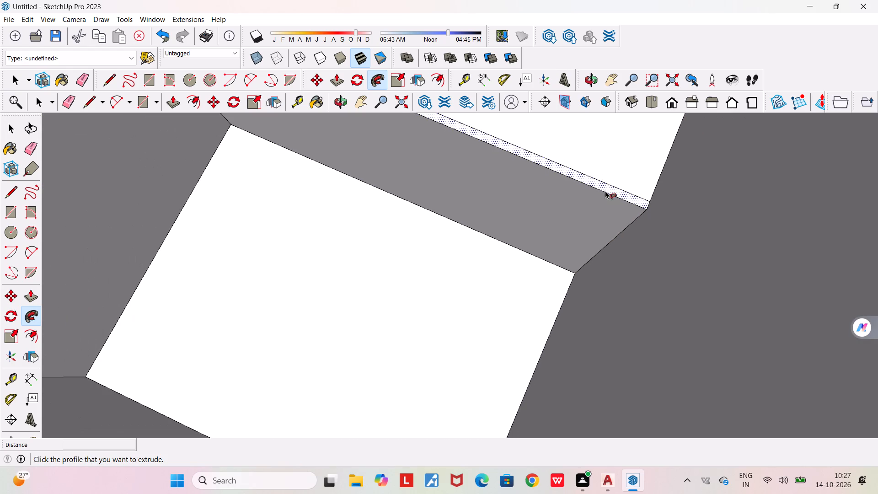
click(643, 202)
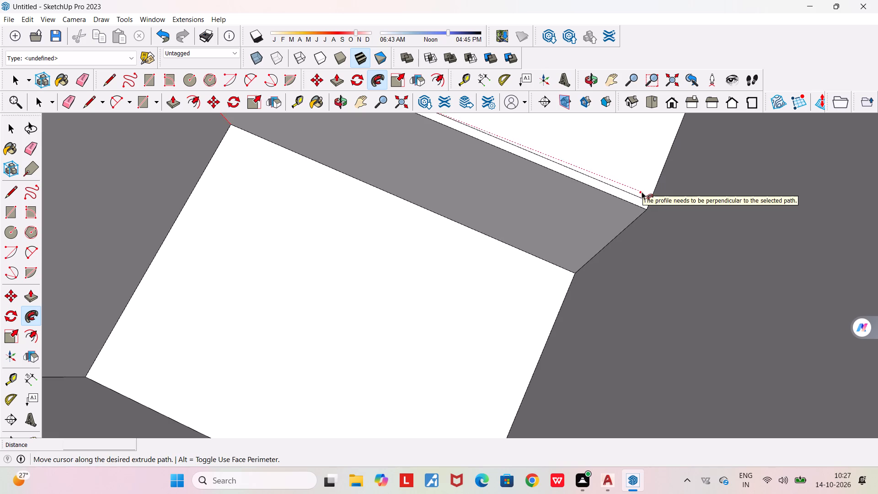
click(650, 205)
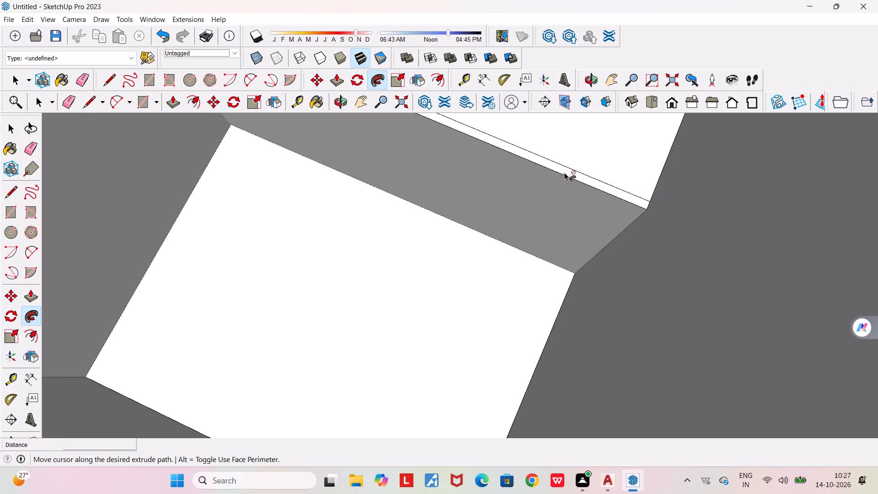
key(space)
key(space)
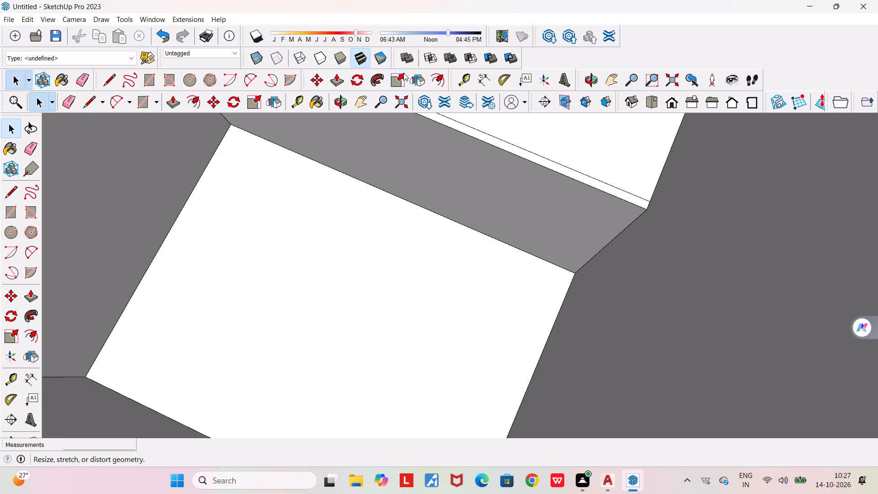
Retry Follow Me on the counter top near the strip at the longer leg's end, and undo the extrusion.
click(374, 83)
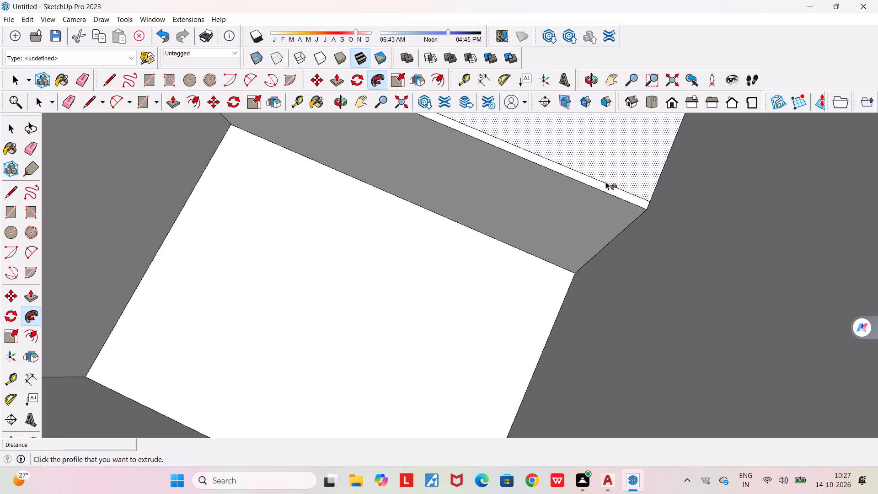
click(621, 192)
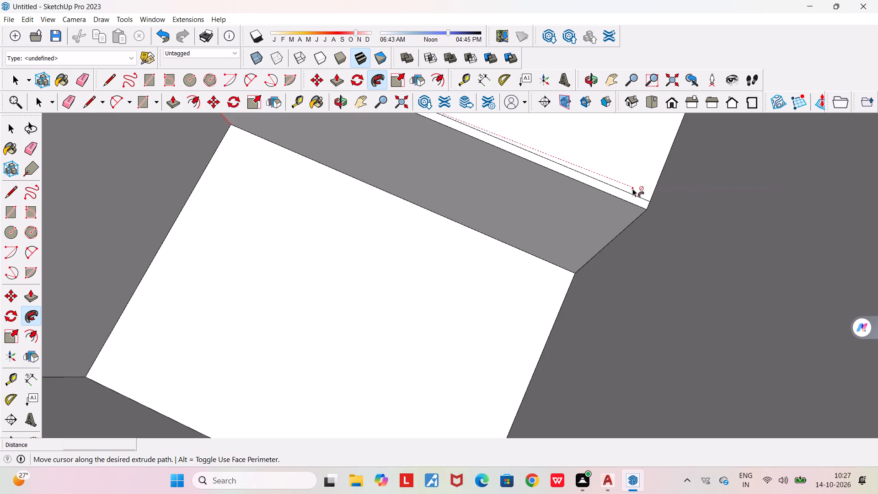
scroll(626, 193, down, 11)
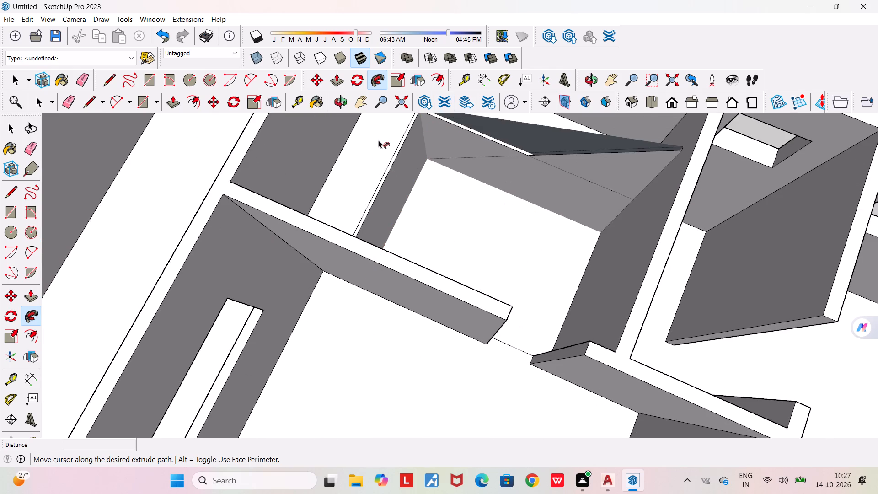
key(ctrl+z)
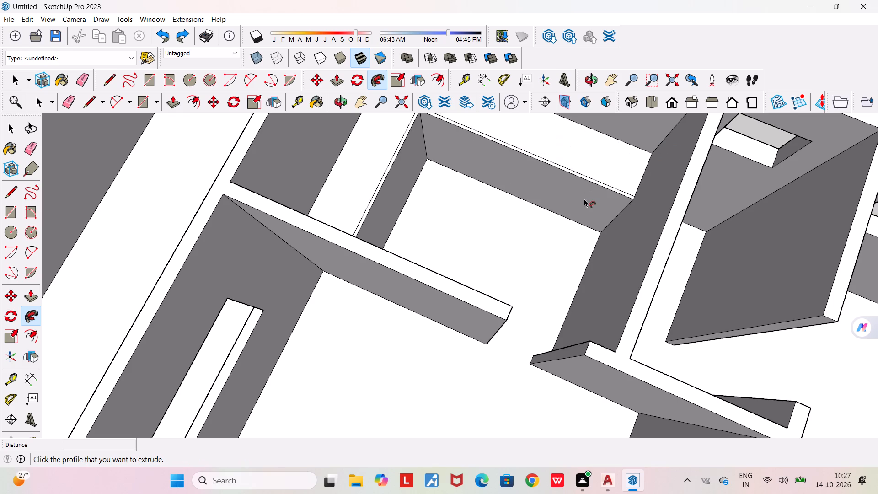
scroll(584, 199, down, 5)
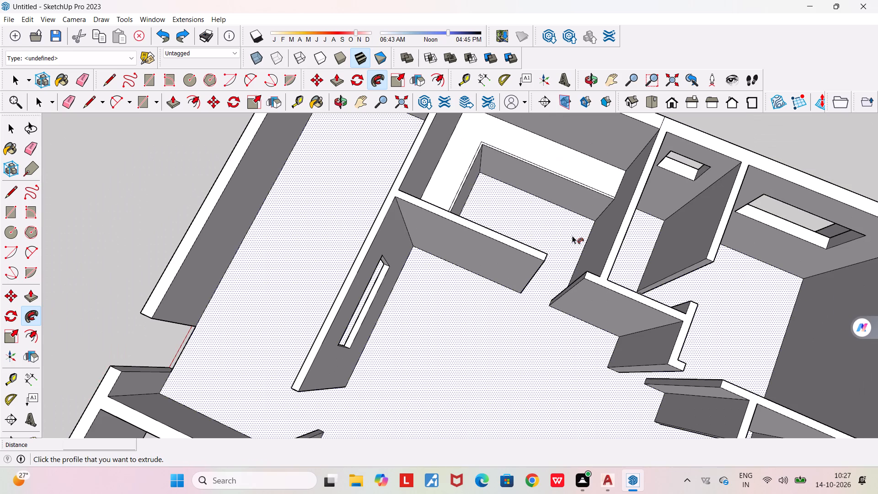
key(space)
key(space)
Offset the outline of the longer leg's vertical inner face inward by about 1 9/16".
scroll(571, 182, up, 3)
middle_drag(569, 189, 591, 153)
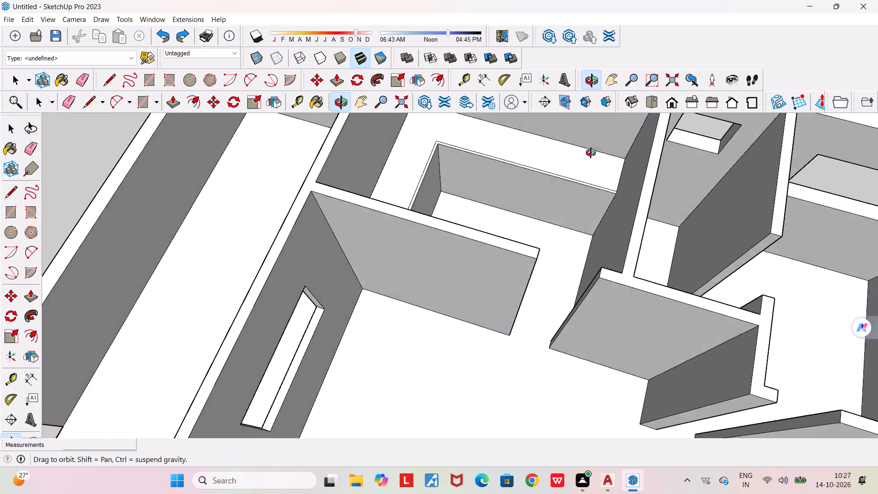
middle_drag(591, 153, 685, 118)
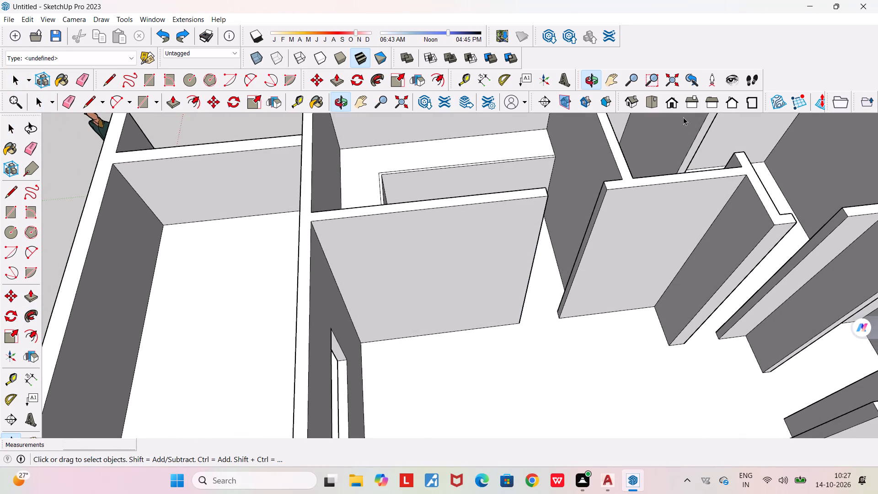
scroll(539, 162, up, 5)
middle_drag(523, 180, 527, 200)
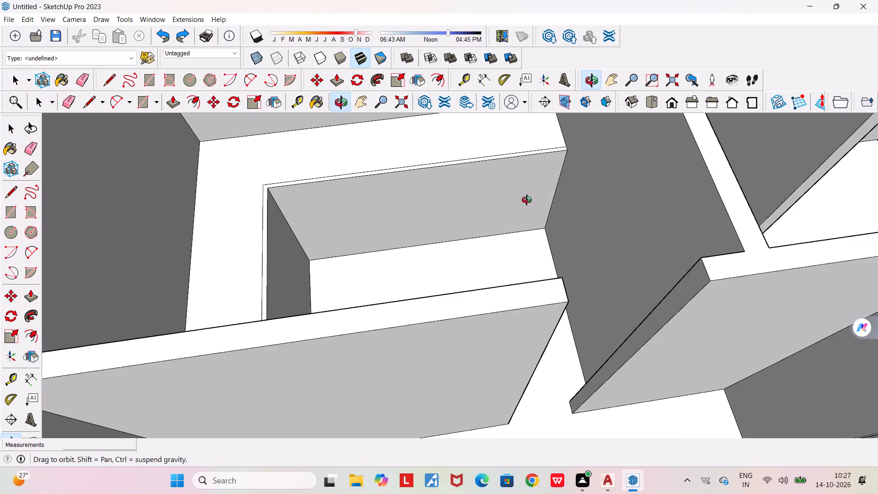
middle_drag(527, 200, 501, 196)
scroll(365, 195, up, 2)
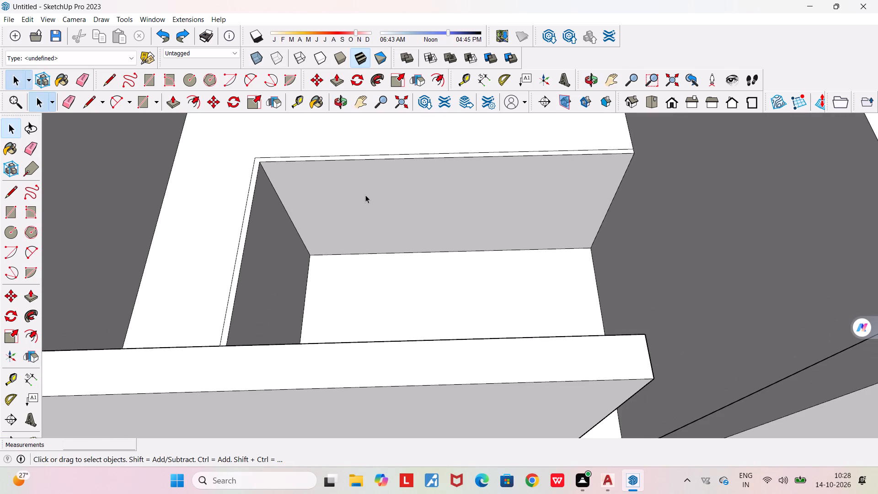
click(439, 82)
click(423, 197)
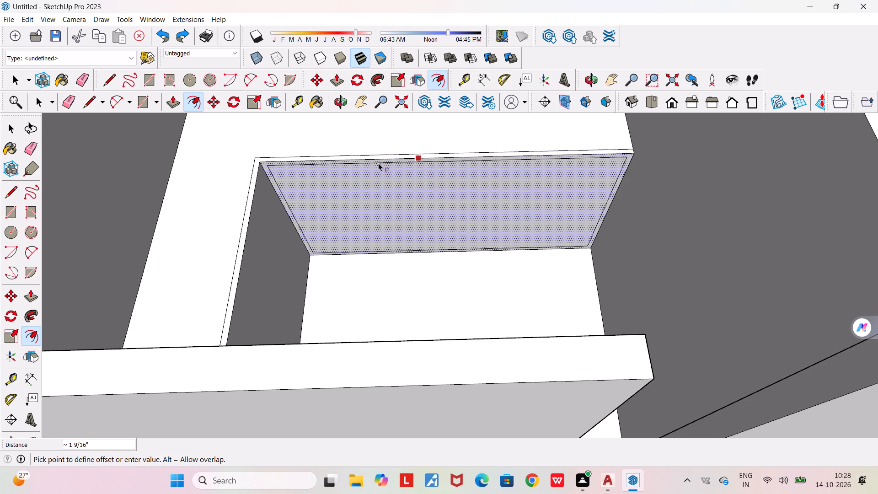
click(378, 163)
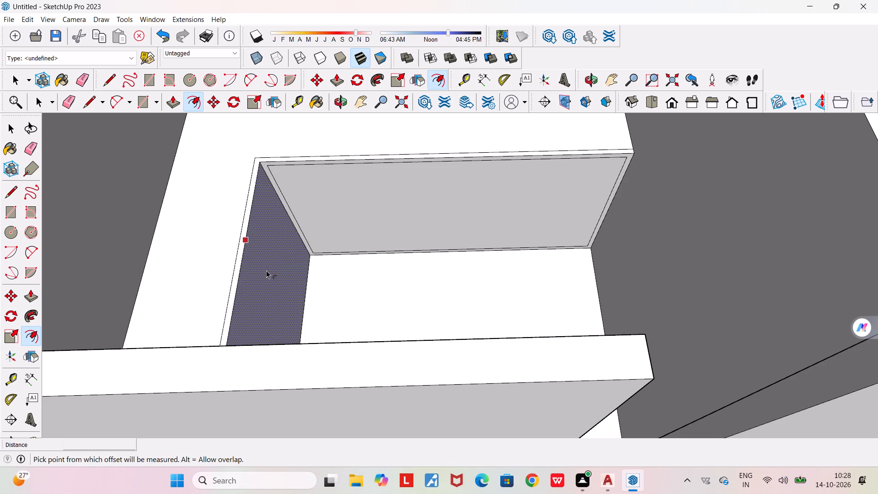
Offset the outline of the shorter leg's vertical inner face inward by about 1 5/8".
click(266, 270)
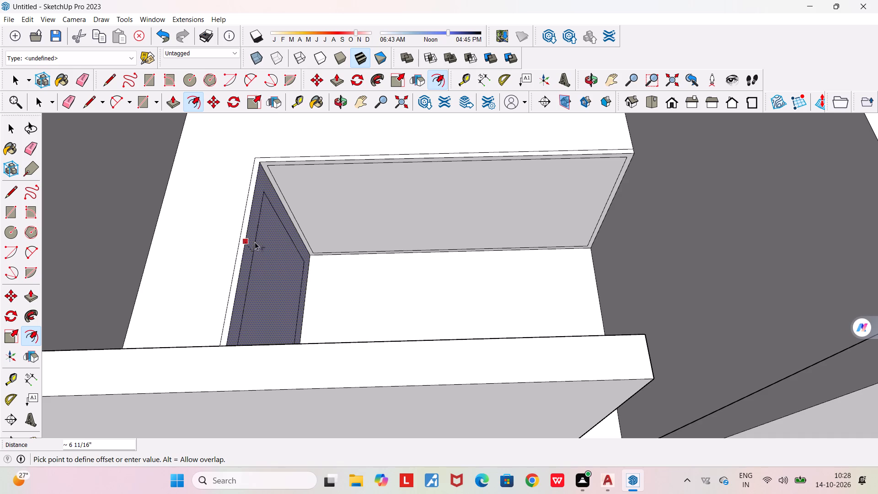
middle_drag(251, 223, 246, 223)
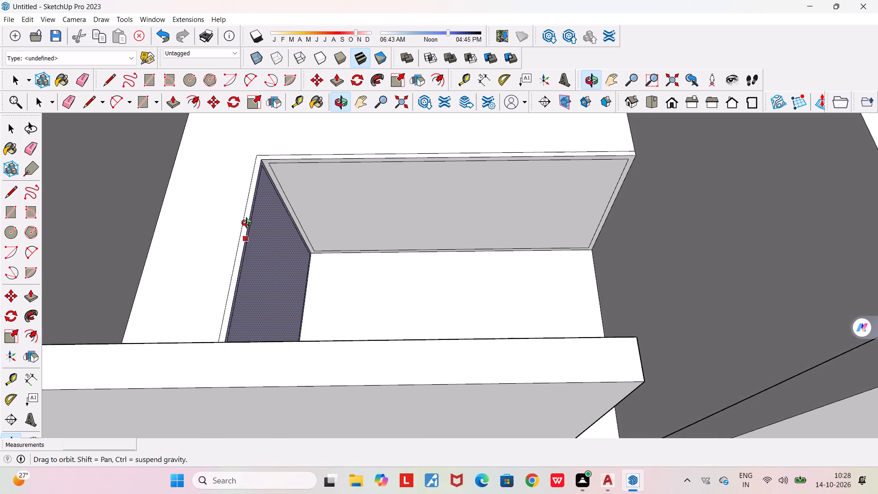
middle_drag(246, 223, 109, 223)
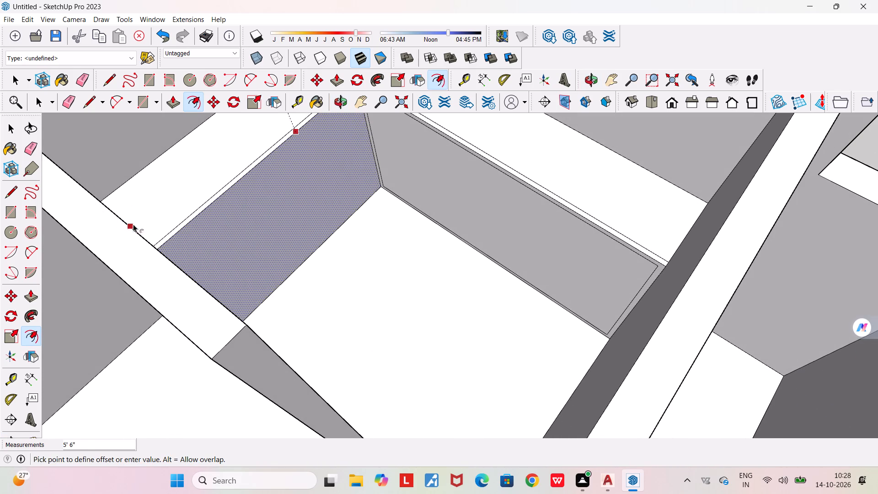
click(232, 192)
Examine the offset borders on the counter's inner faces around the inside corner.
scroll(244, 227, down, 6)
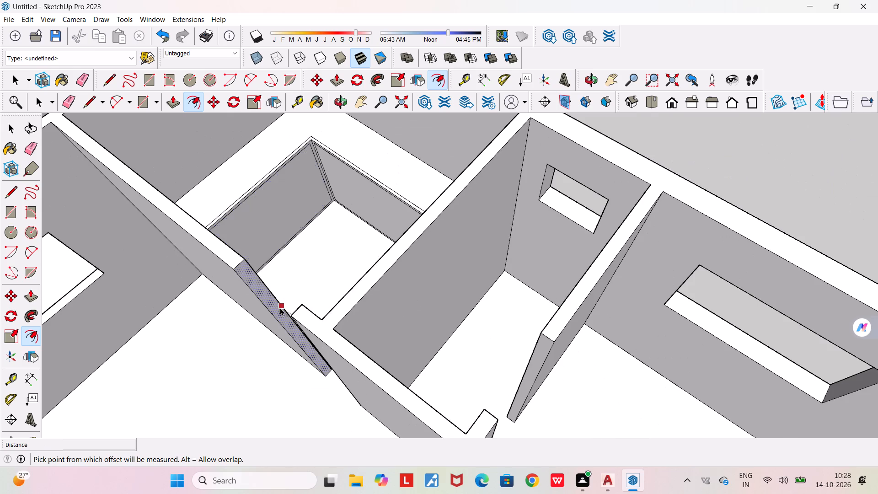
middle_drag(280, 308, 456, 253)
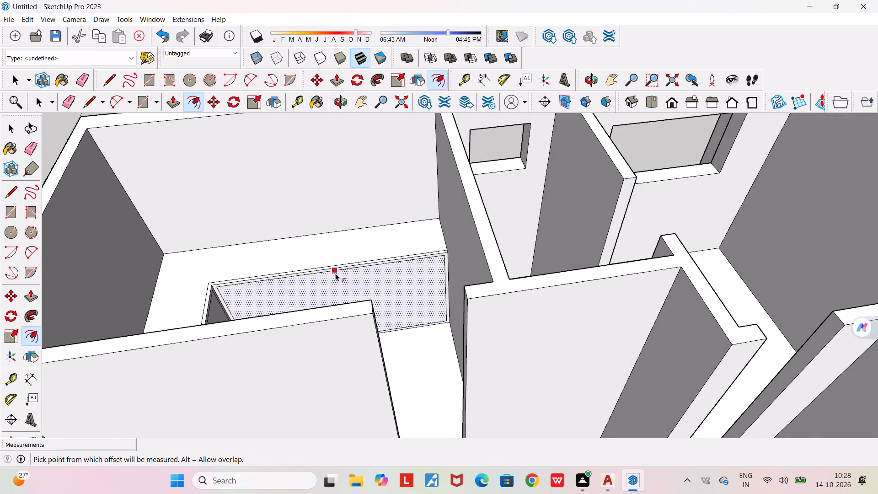
scroll(226, 307, up, 17)
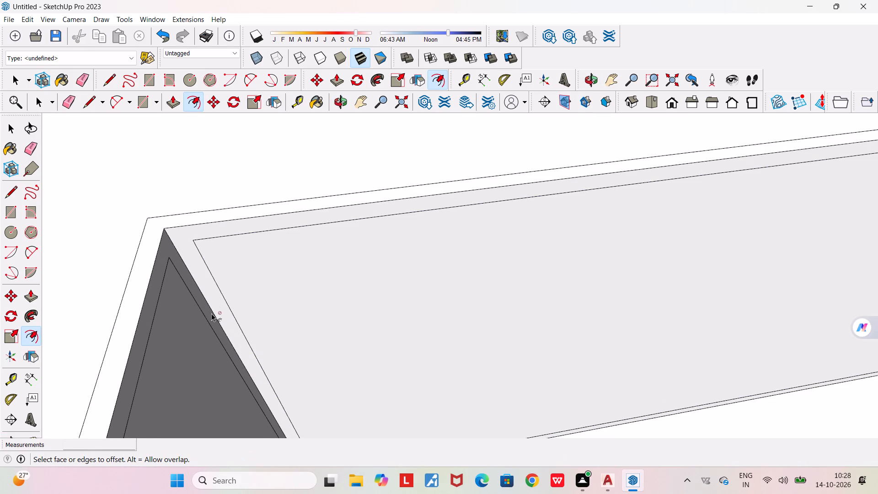
scroll(211, 313, down, 9)
scroll(211, 353, down, 5)
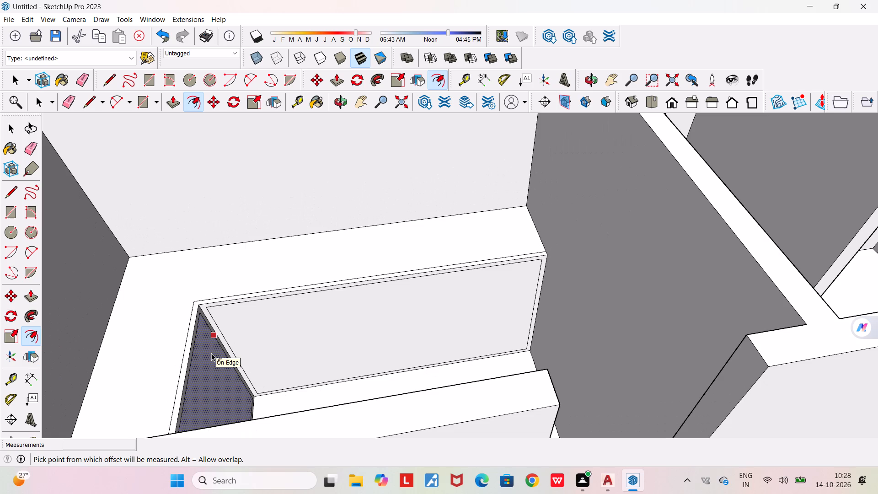
key(space)
key(space)
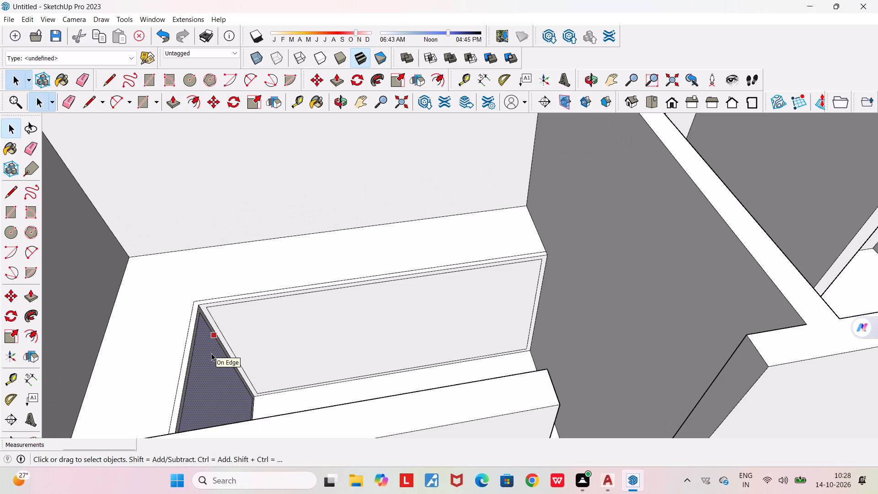
Place a vertical guide on the counter's lighter inner face, 2' from the border line beside the inside corner.
key(space)
key(Escape)
scroll(236, 336, up, 6)
scroll(195, 306, up, 4)
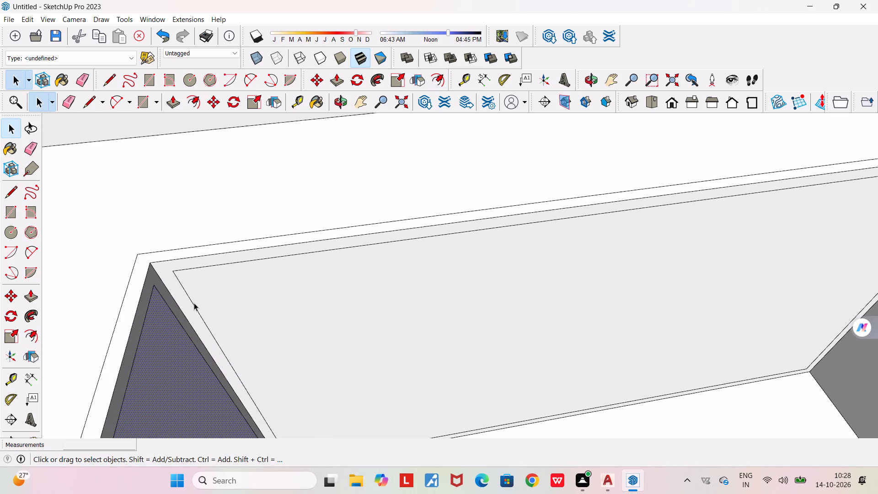
scroll(194, 303, up, 2)
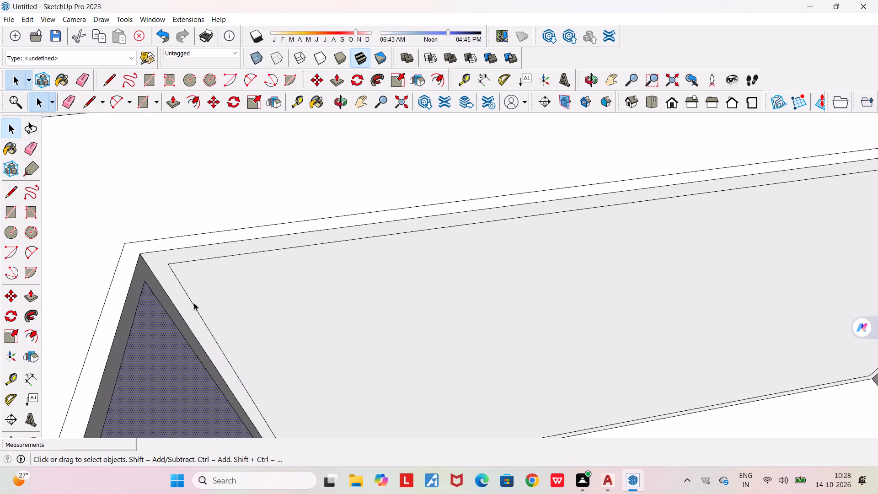
scroll(194, 303, down, 7)
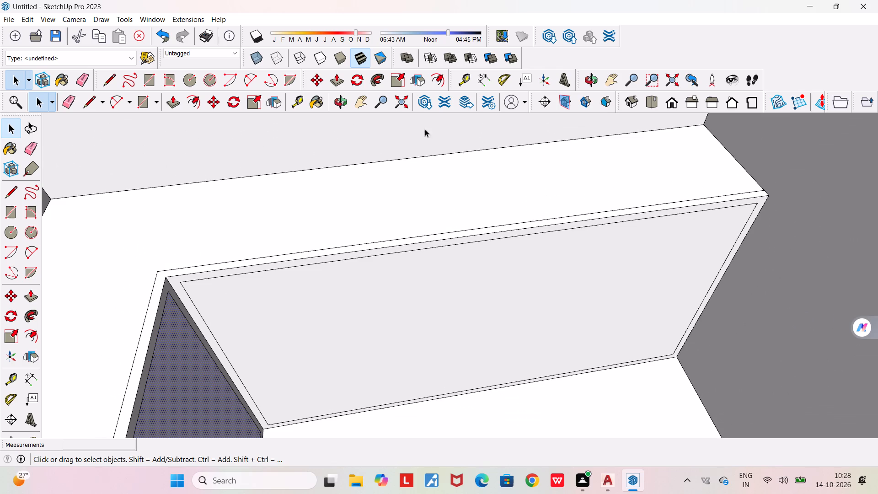
click(465, 75)
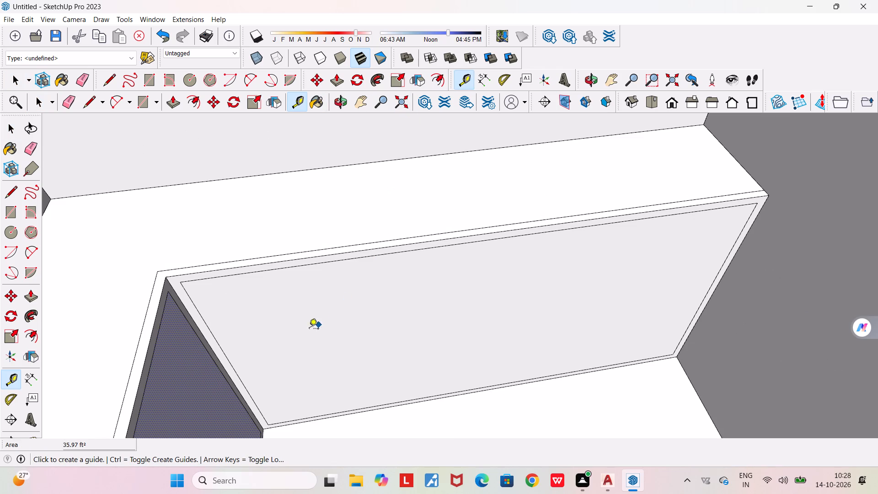
click(232, 366)
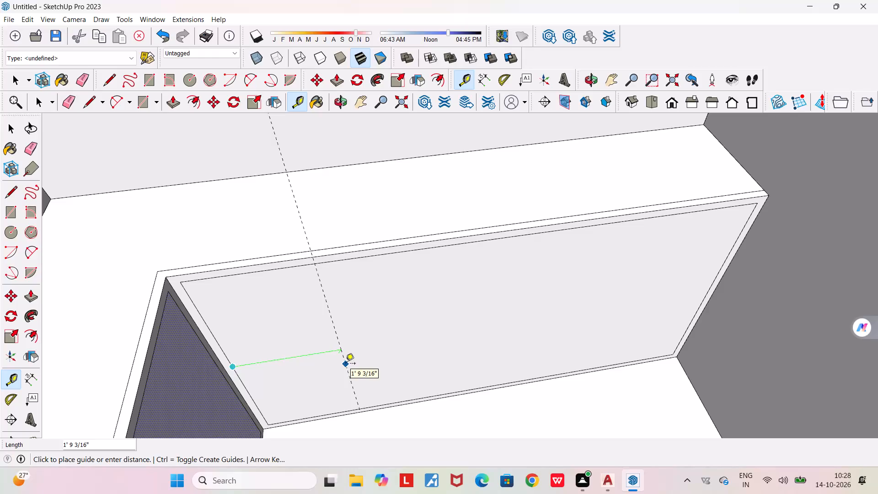
text(2')
key(Return)
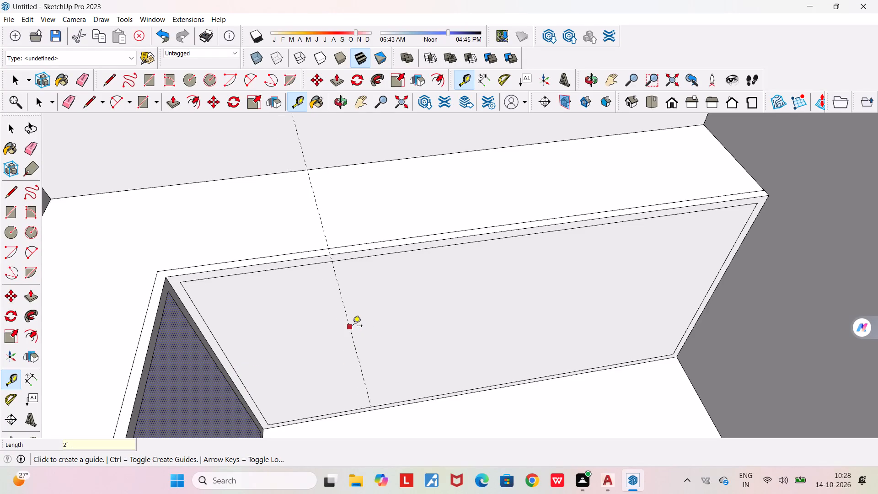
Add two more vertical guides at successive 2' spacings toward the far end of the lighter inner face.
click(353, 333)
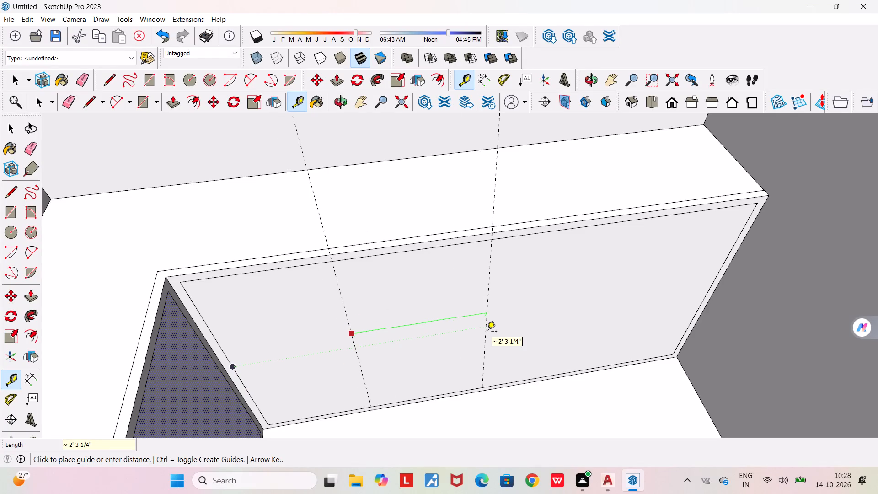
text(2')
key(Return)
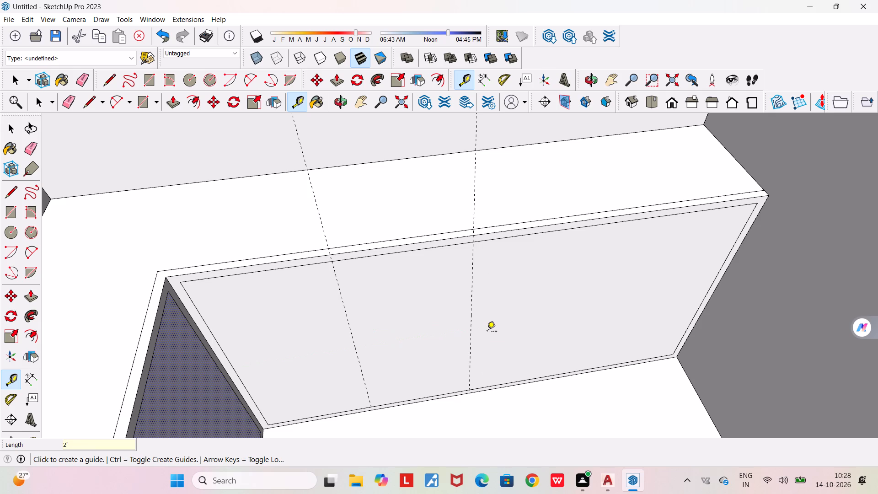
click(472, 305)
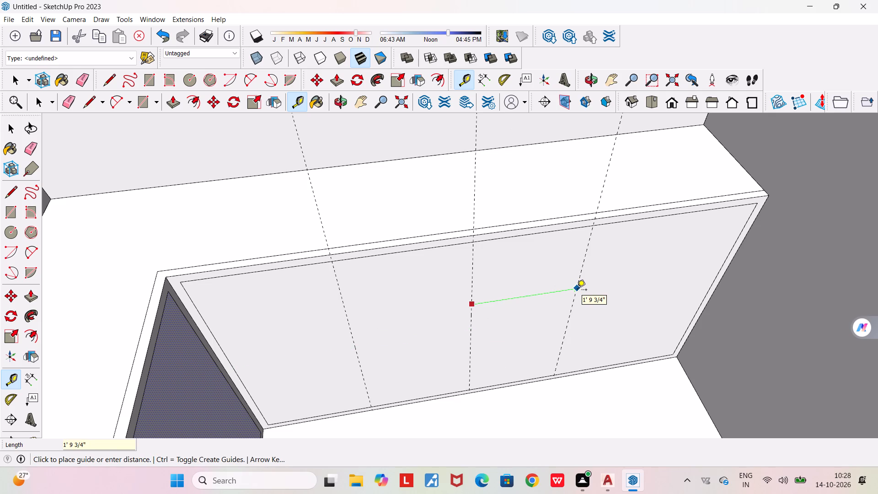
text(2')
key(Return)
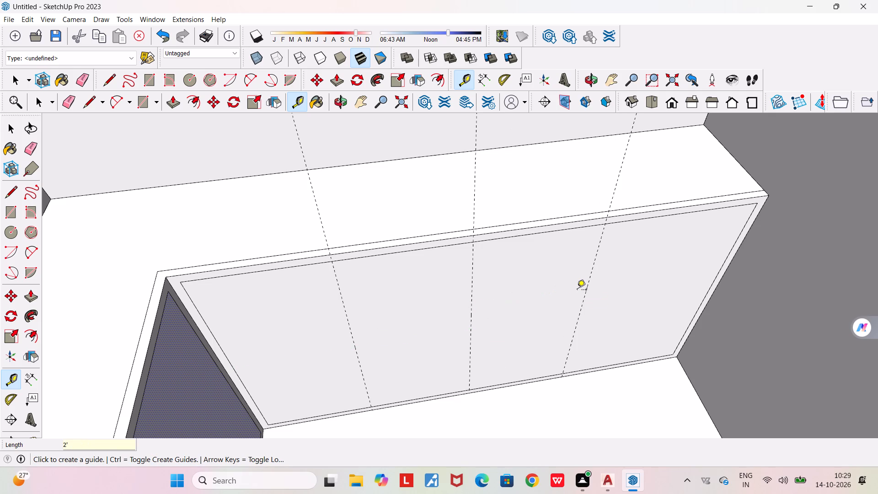
Measure the gap between the far-end border line and the third guide.
scroll(657, 291, down, 1)
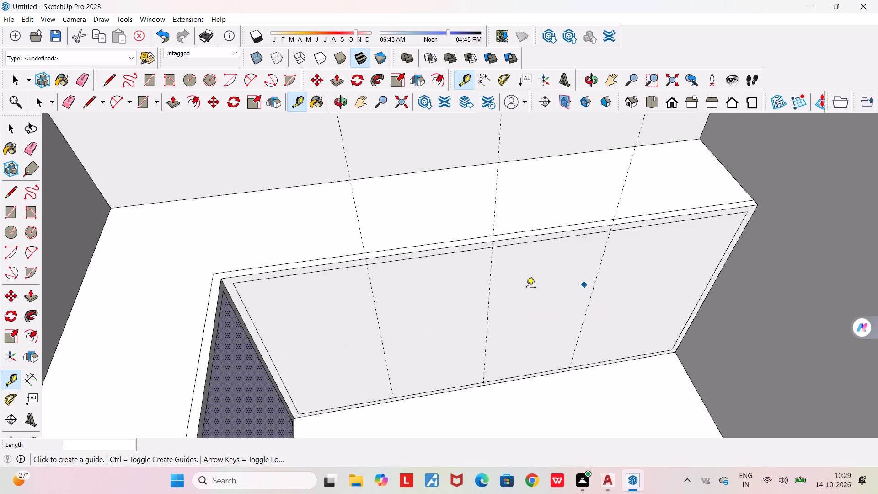
click(711, 282)
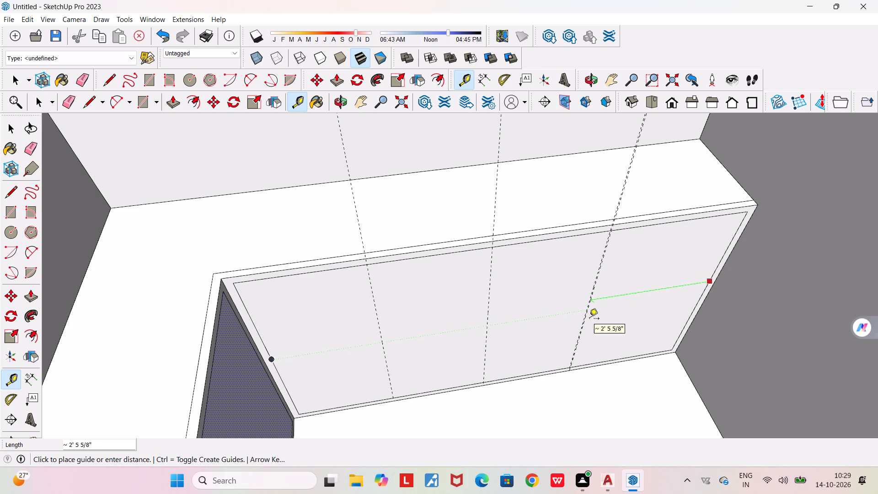
key(space)
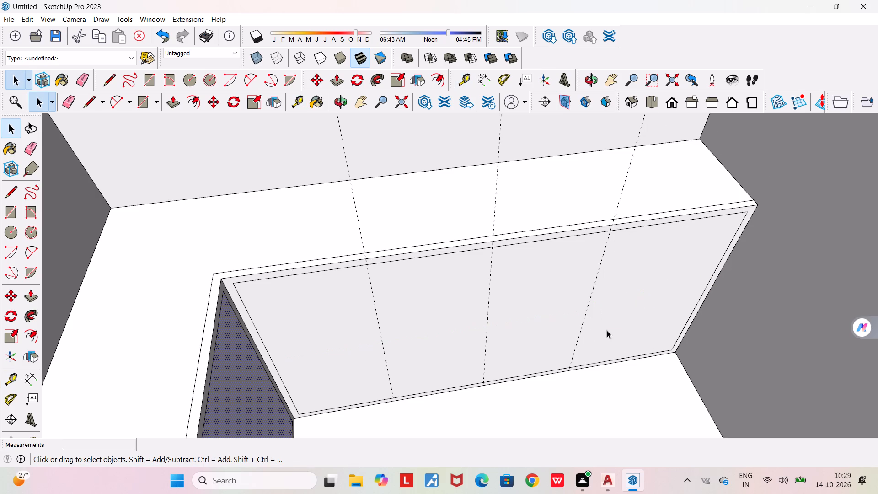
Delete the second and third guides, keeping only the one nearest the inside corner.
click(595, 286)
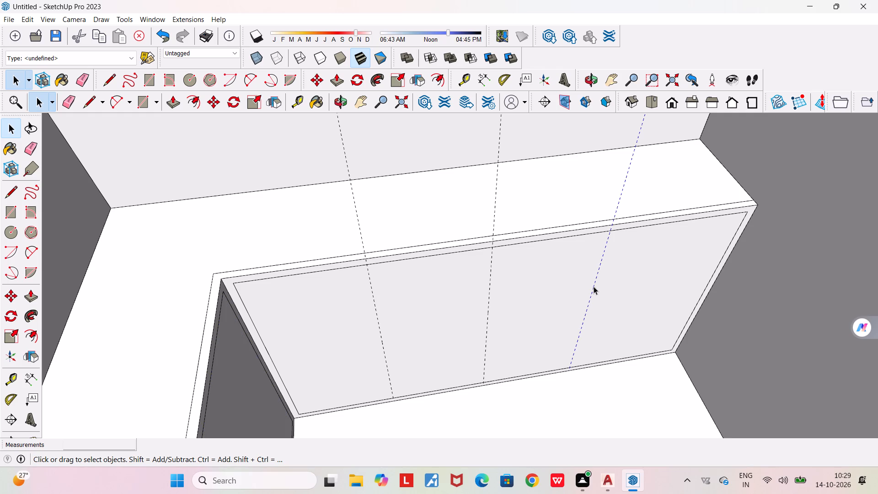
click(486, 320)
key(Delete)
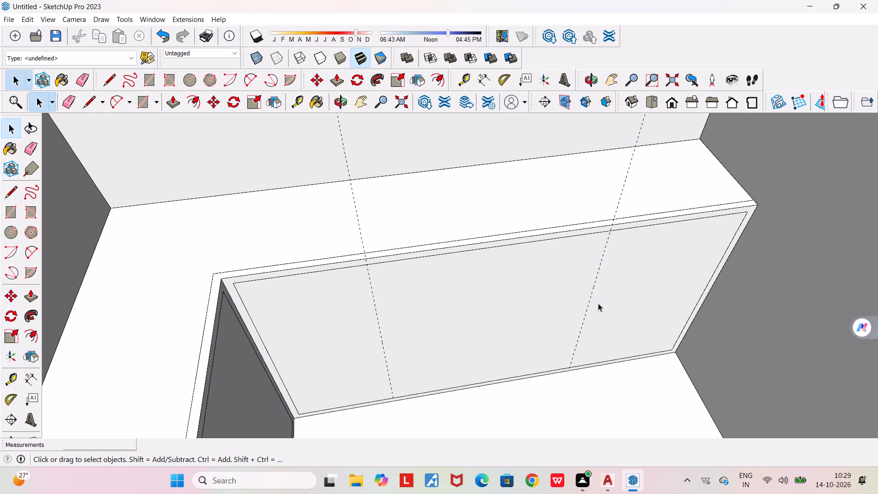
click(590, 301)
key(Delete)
Place a vertical guide 2' inward from the border line at the inner face's far end.
key(t)
key(Return)
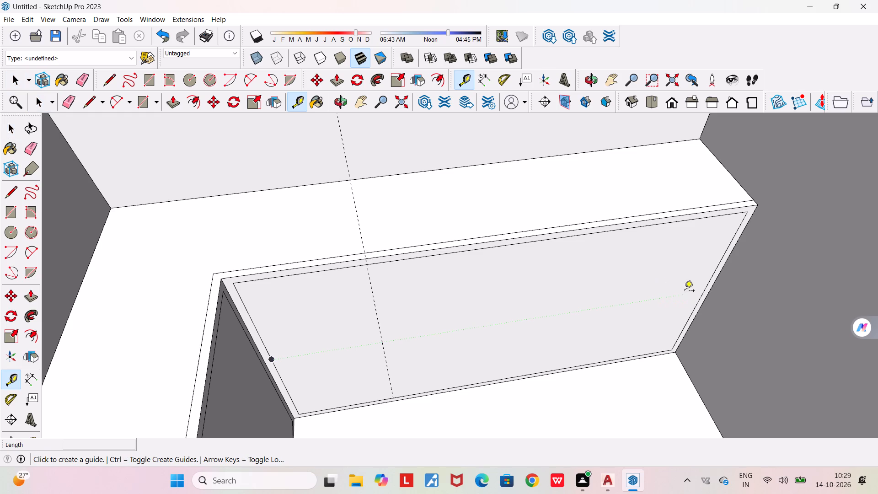
click(704, 290)
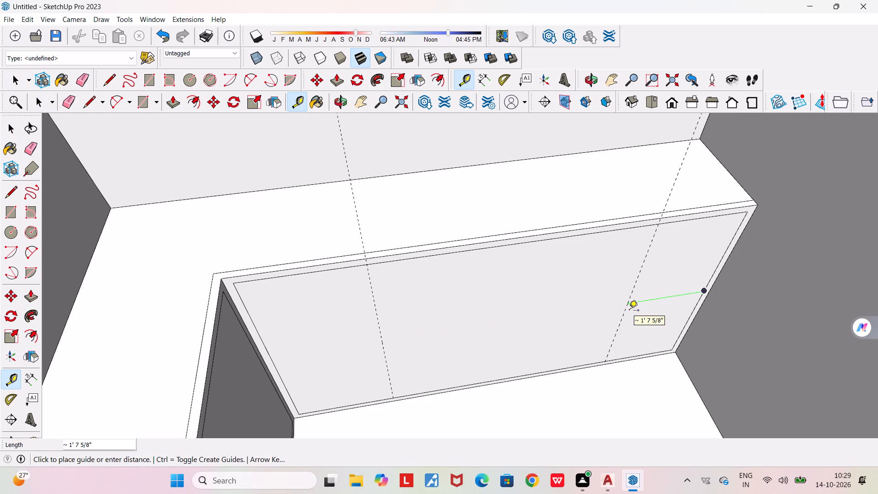
text(2')
key(Return)
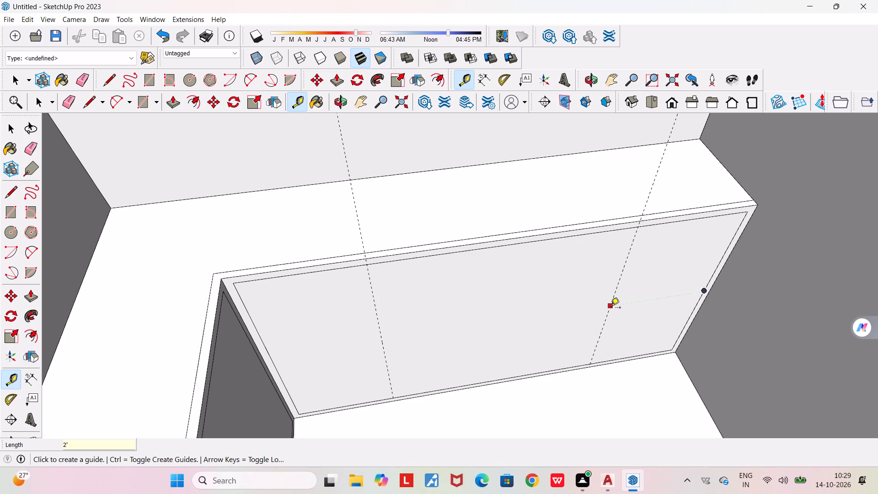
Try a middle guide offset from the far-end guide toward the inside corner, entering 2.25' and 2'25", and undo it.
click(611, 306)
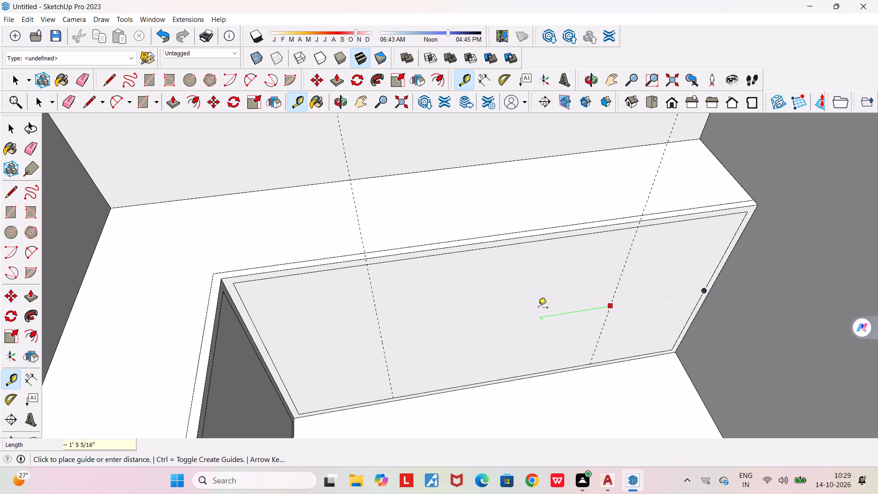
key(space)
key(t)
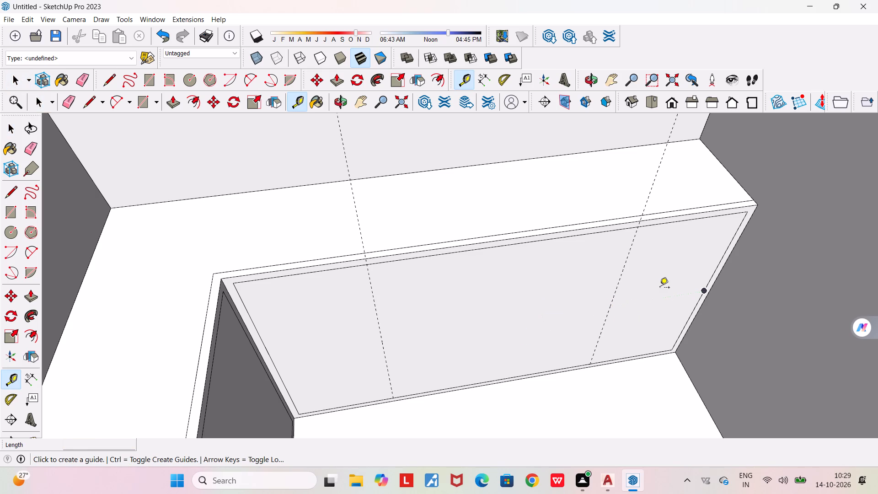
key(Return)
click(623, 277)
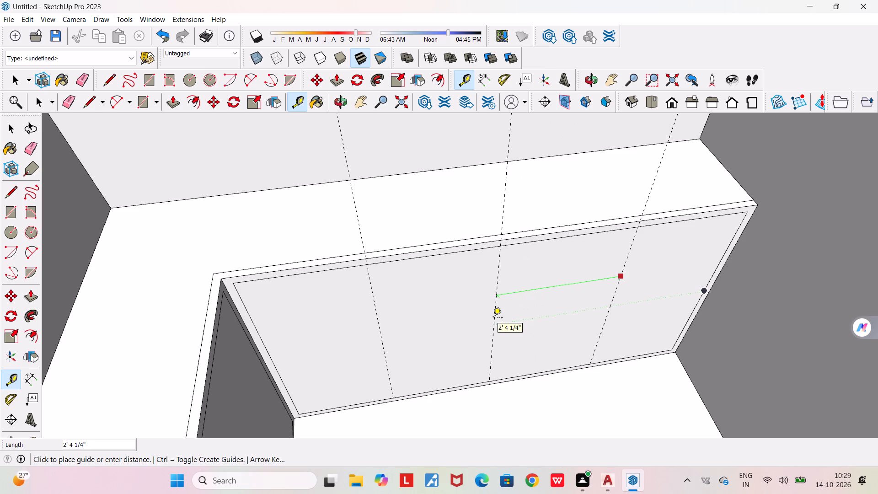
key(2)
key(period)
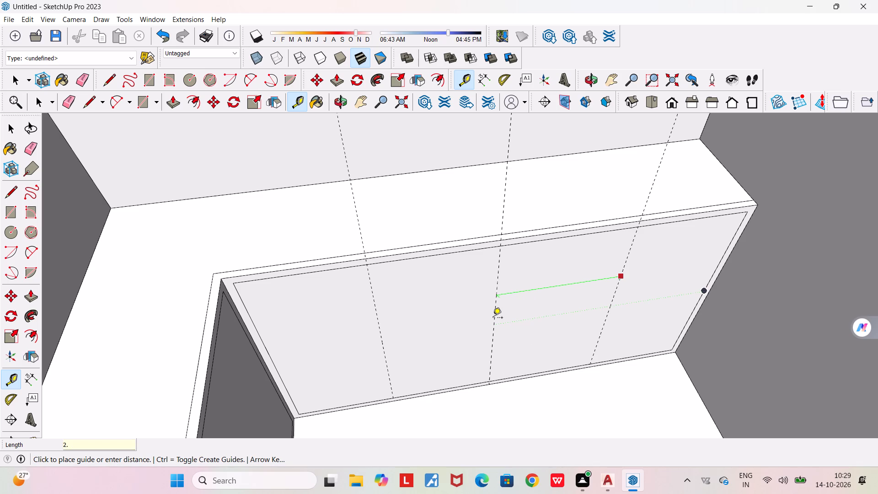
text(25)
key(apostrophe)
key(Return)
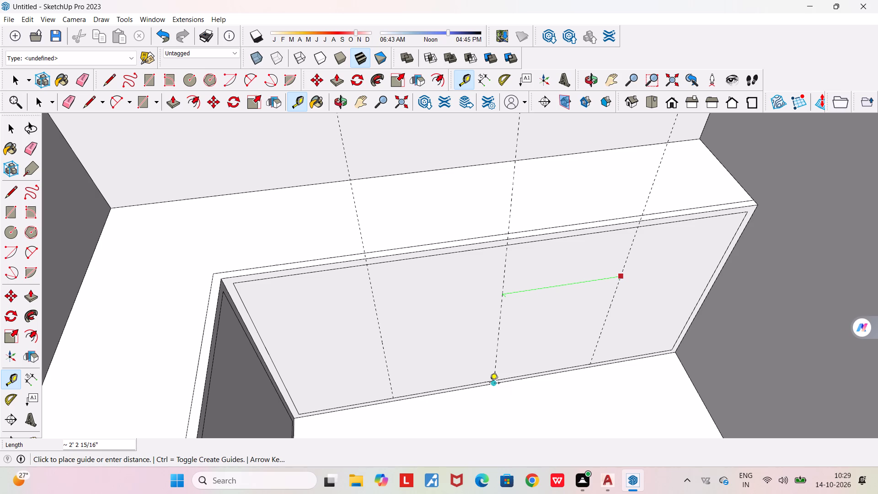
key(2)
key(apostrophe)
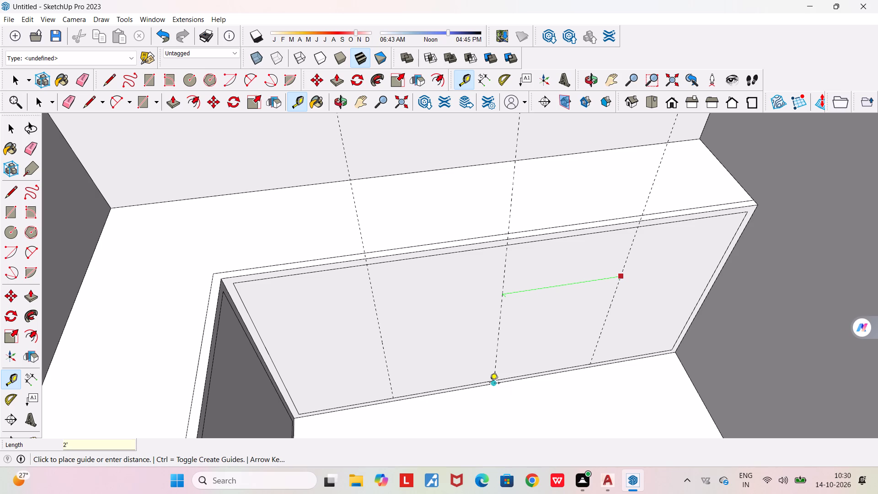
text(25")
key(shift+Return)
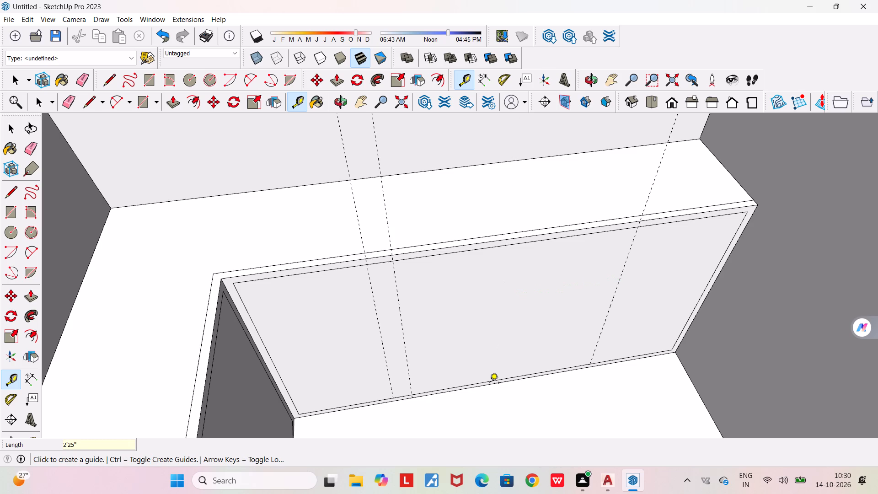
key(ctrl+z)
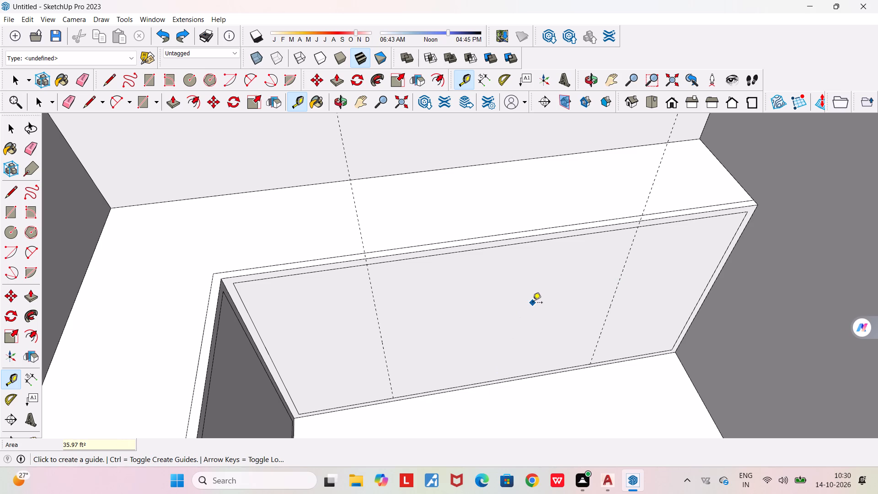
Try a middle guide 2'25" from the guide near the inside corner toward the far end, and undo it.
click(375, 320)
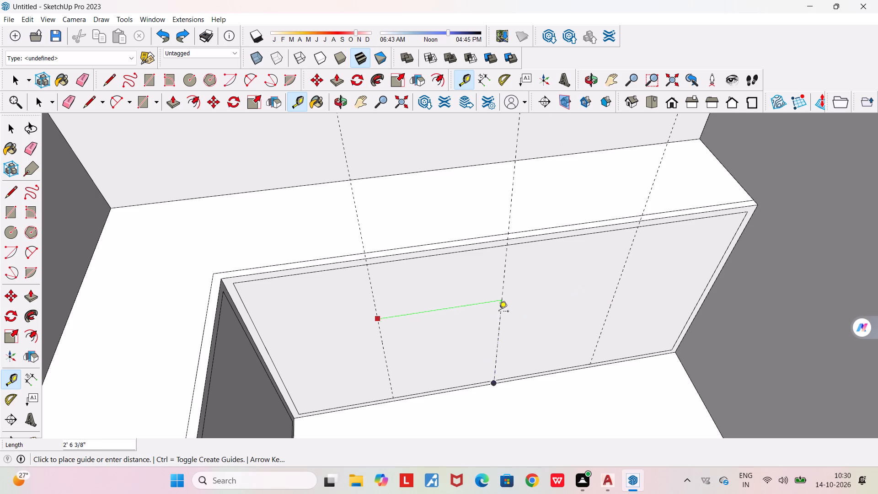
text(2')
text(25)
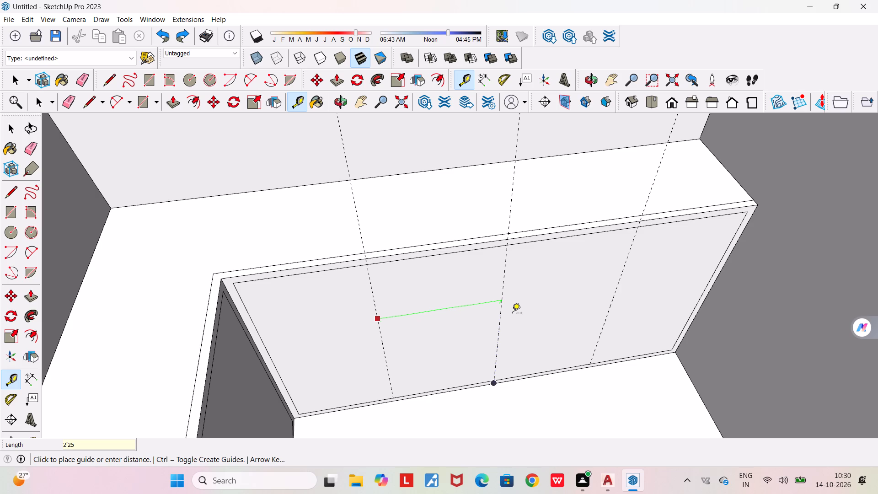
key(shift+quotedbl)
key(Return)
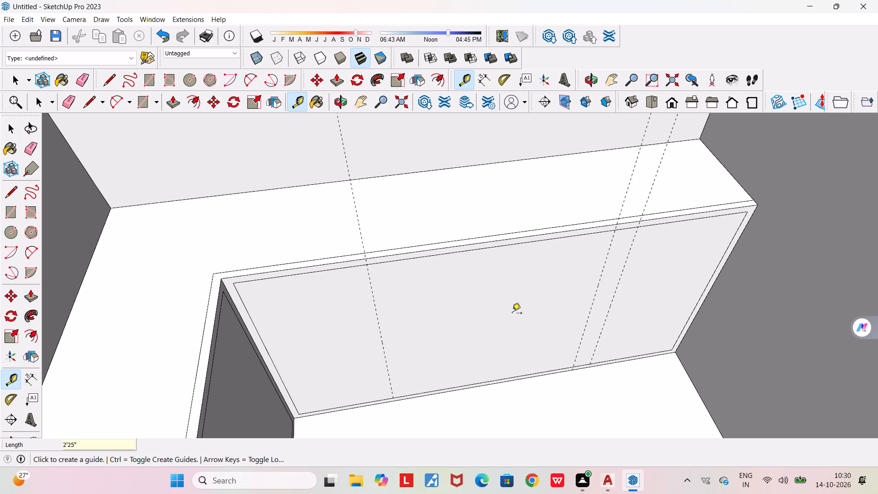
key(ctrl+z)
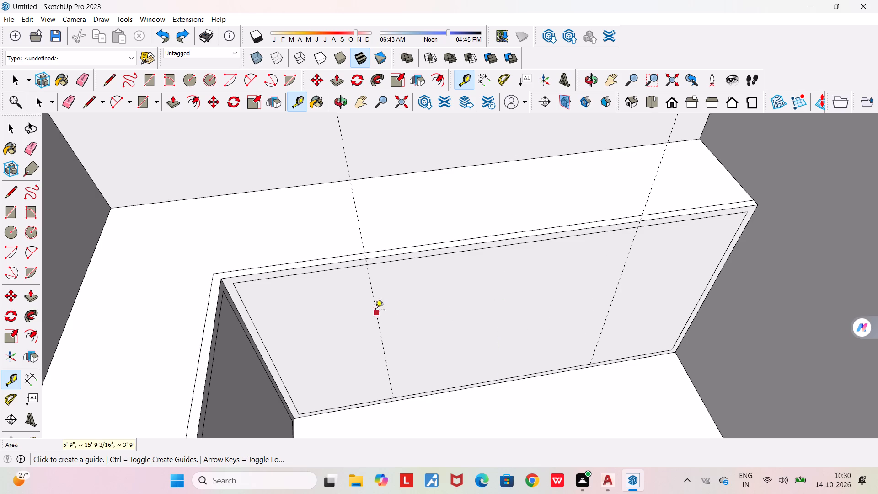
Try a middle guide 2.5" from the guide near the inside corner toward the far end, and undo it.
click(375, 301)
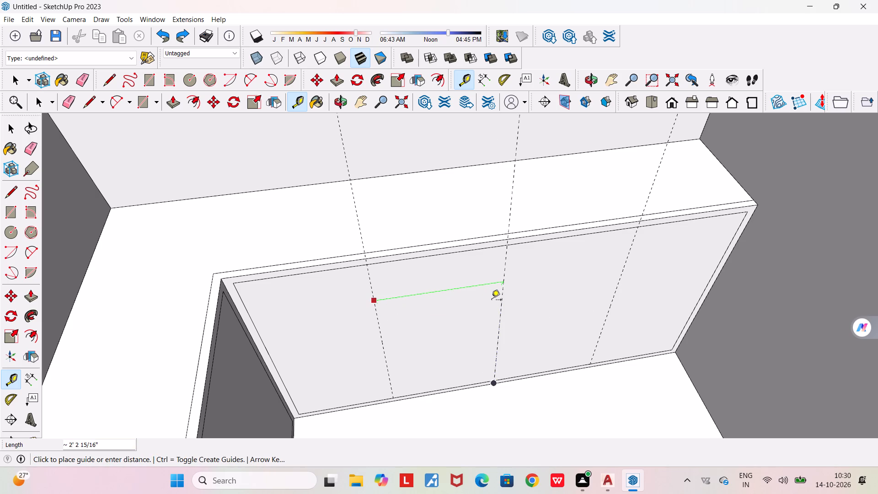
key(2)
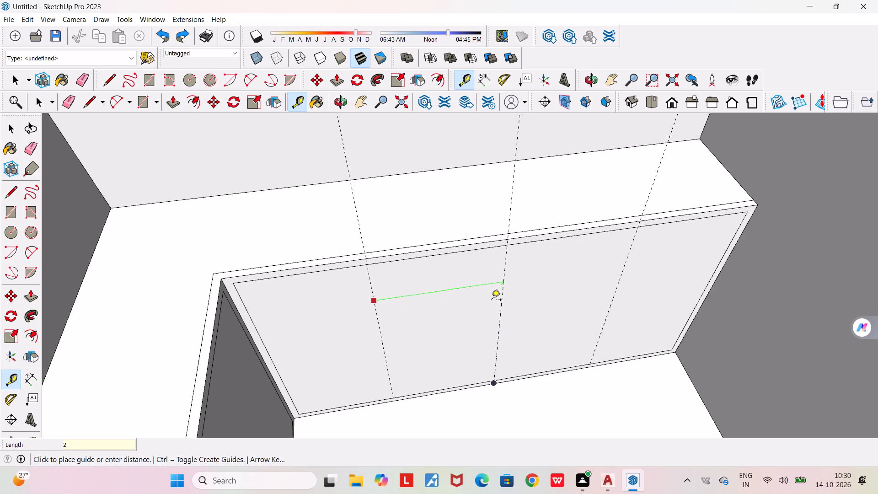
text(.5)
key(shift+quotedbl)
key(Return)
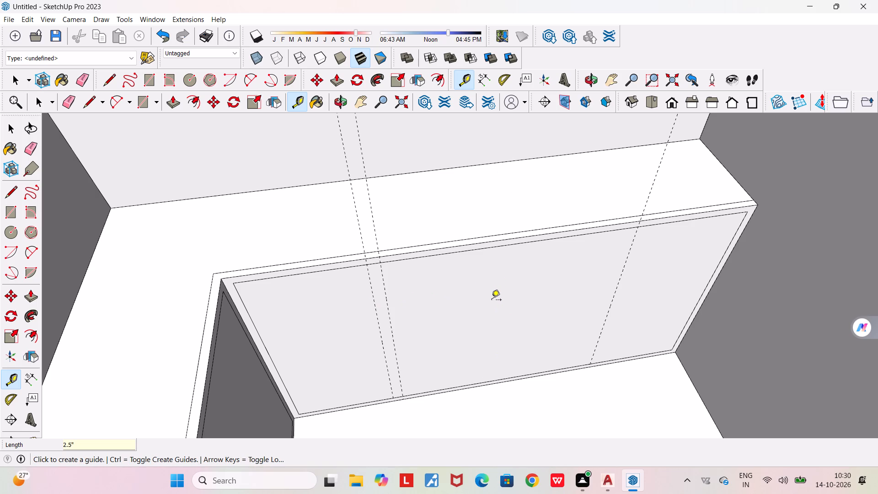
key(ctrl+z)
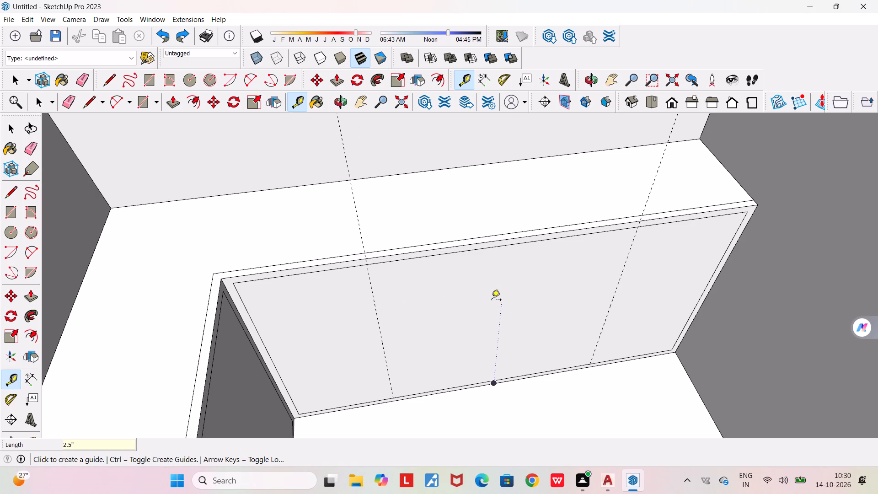
Place a middle guide 2.5' from the guide near the inside corner toward the inner face's far end.
click(377, 303)
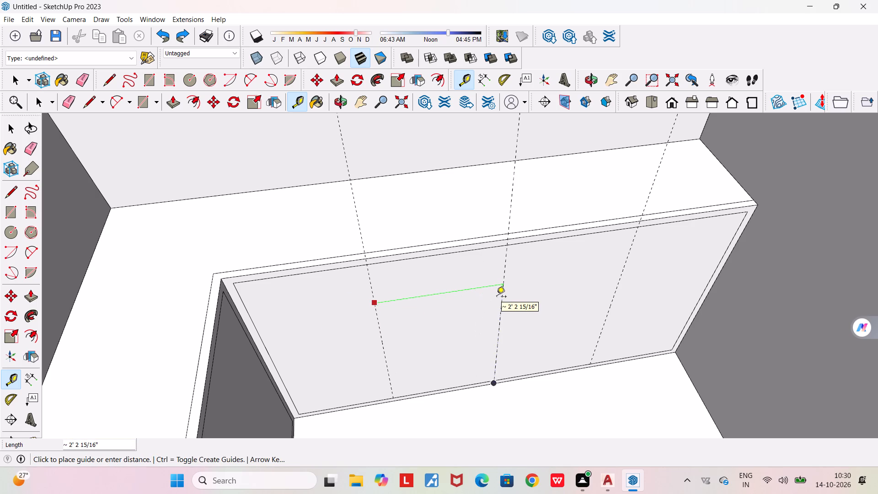
text(2.5)
key(apostrophe)
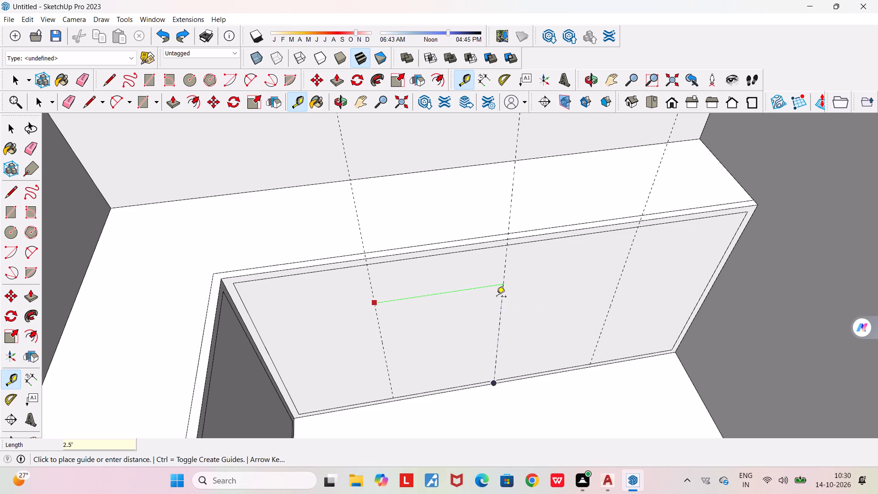
key(Return)
Replace the middle guide with a parallel one 2" nearer the inside corner, deleting the original.
scroll(518, 308, up, 2)
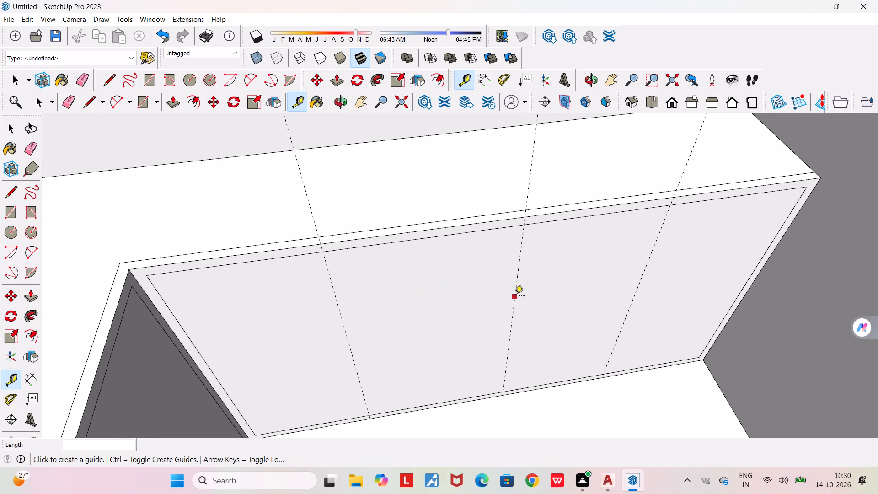
click(518, 292)
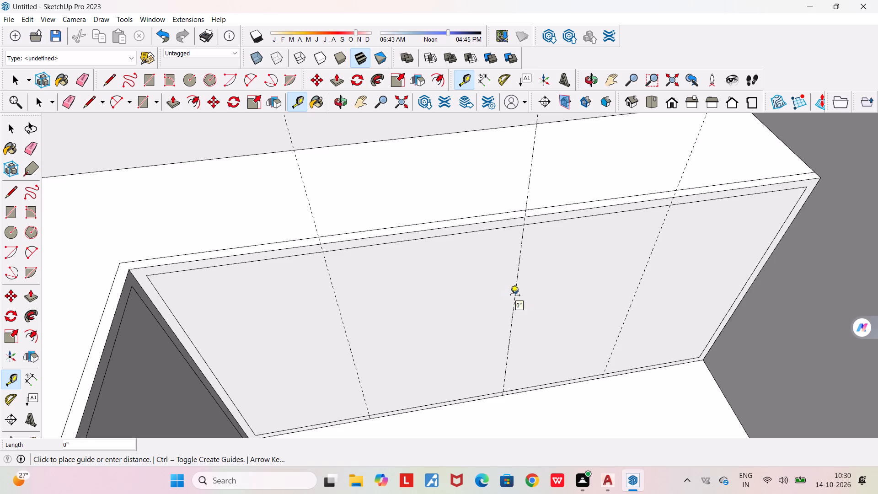
click(505, 299)
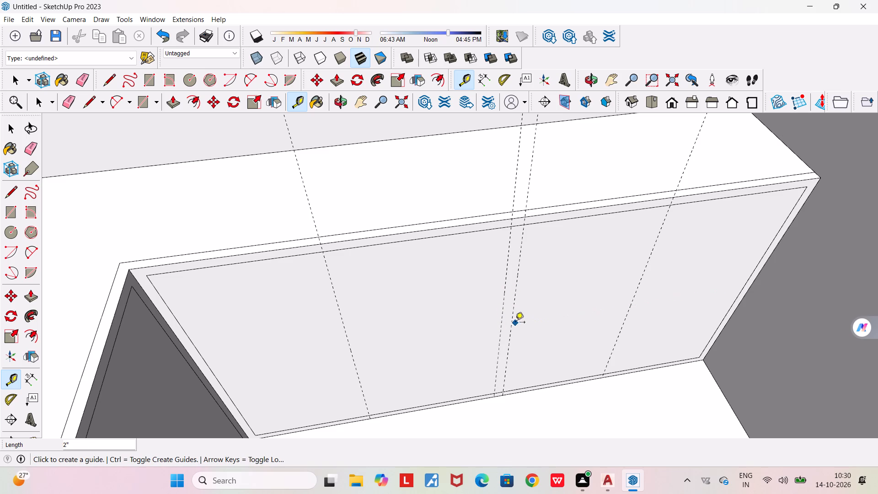
key(space)
click(510, 322)
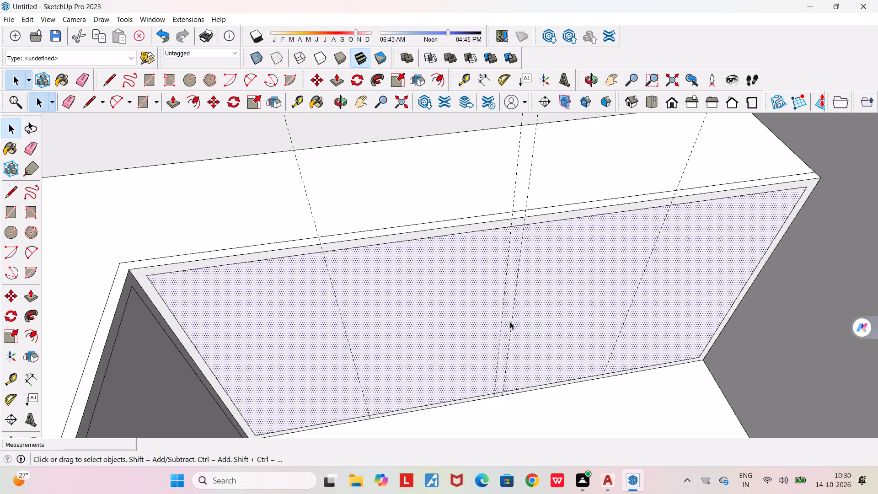
click(528, 189)
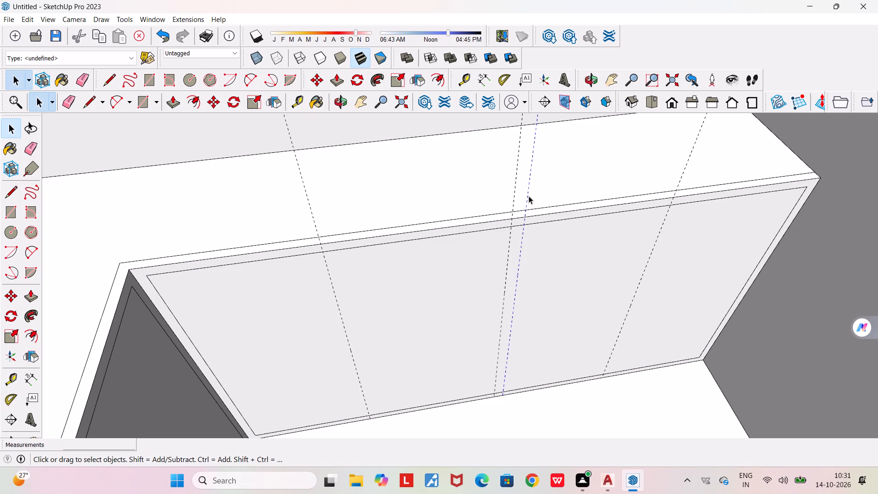
key(Delete)
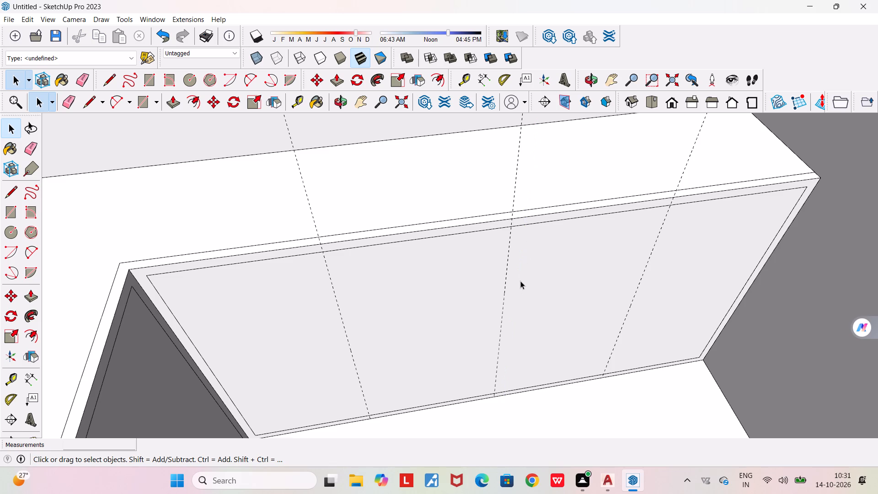
Draw a line about 4'3" long along the guide nearest the inside corner, from the lower to the upper border line.
scroll(520, 281, down, 3)
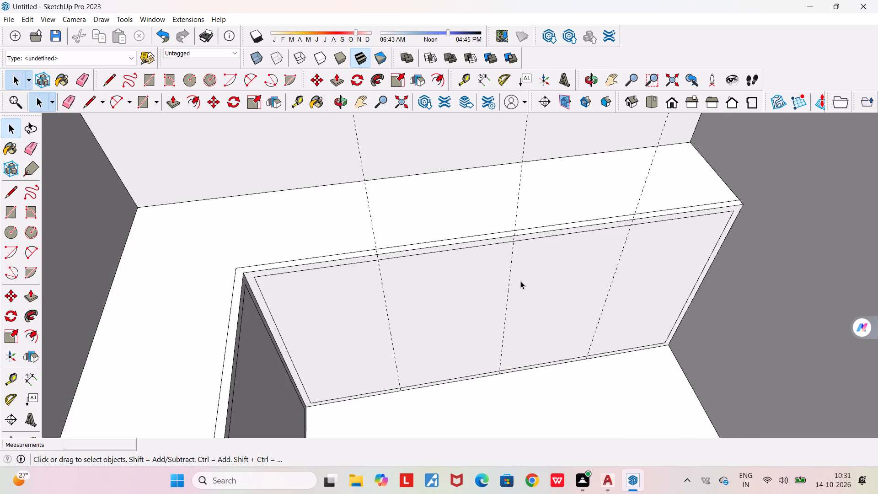
click(111, 78)
scroll(402, 389, up, 6)
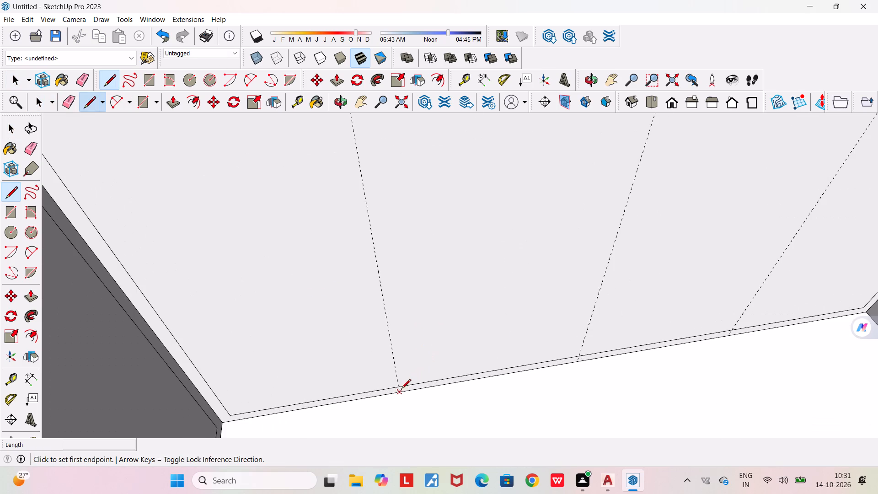
click(397, 386)
scroll(388, 205, down, 5)
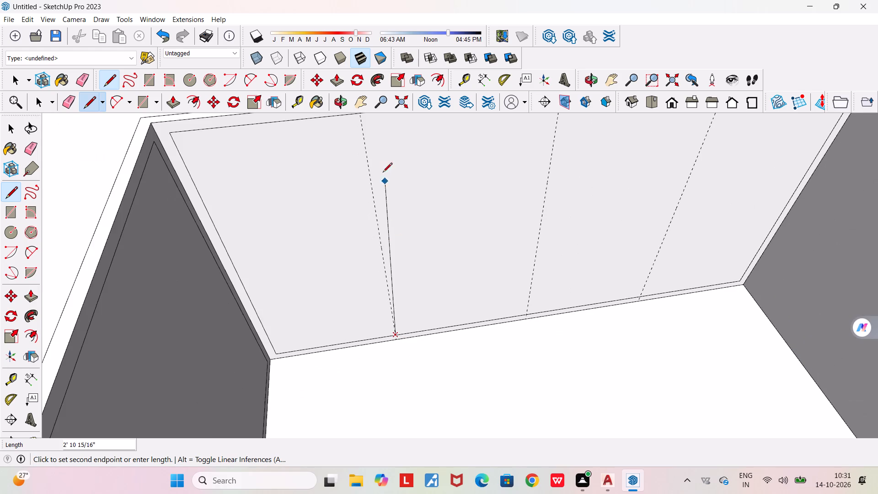
scroll(381, 170, down, 3)
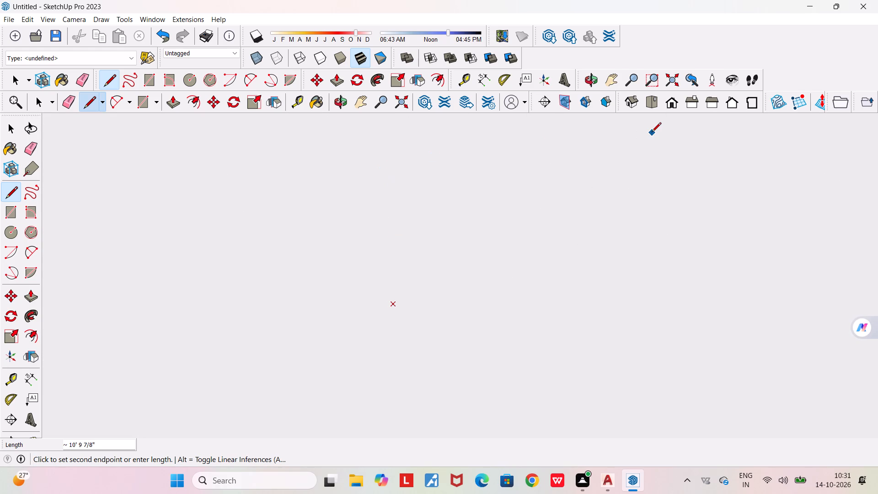
click(652, 107)
middle_drag(571, 164, 411, 199)
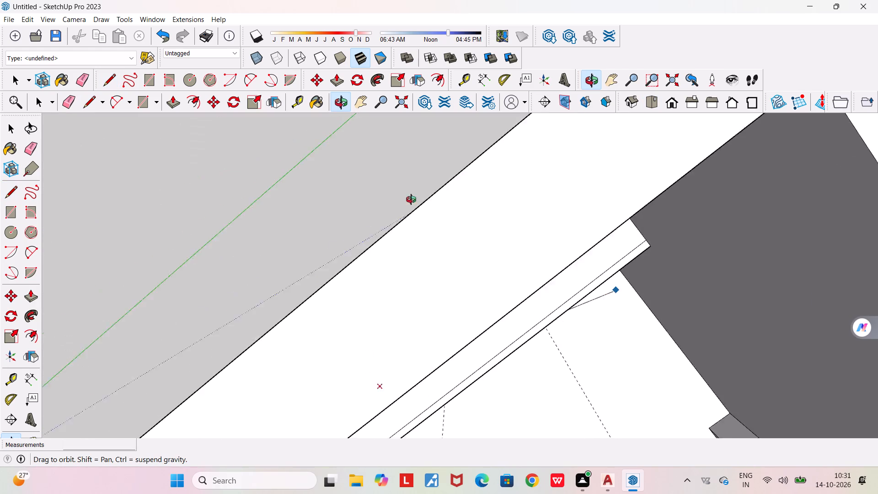
middle_drag(411, 199, 429, 153)
scroll(429, 153, down, 9)
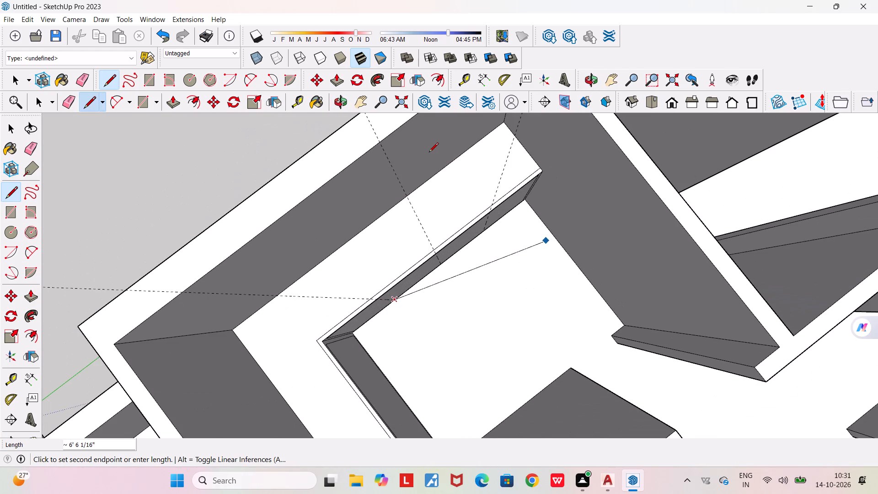
middle_drag(417, 239, 337, 148)
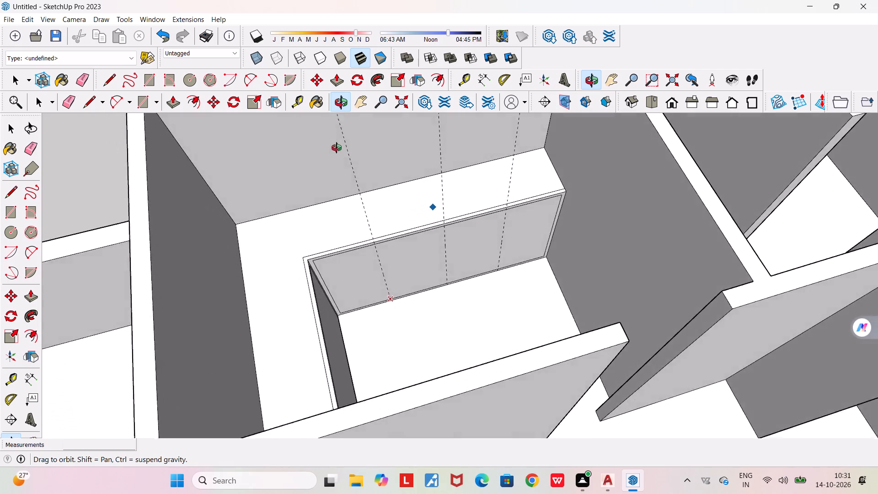
middle_drag(337, 148, 332, 136)
scroll(392, 256, up, 2)
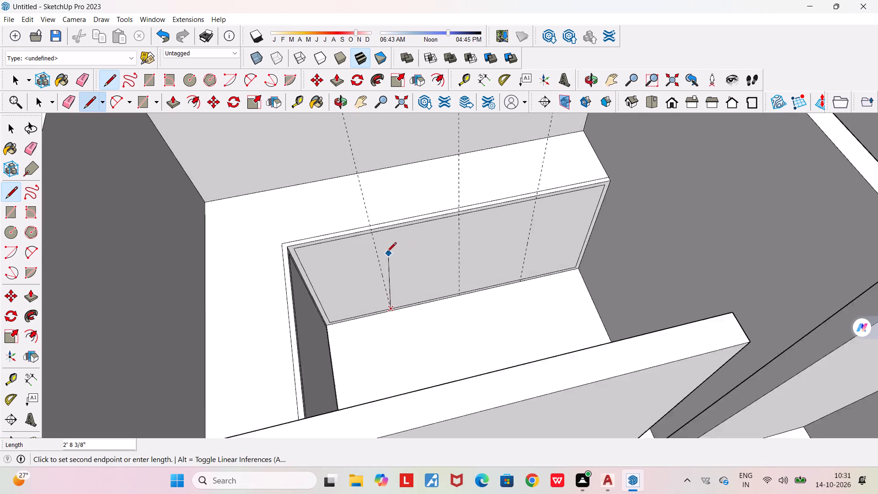
scroll(387, 252, up, 10)
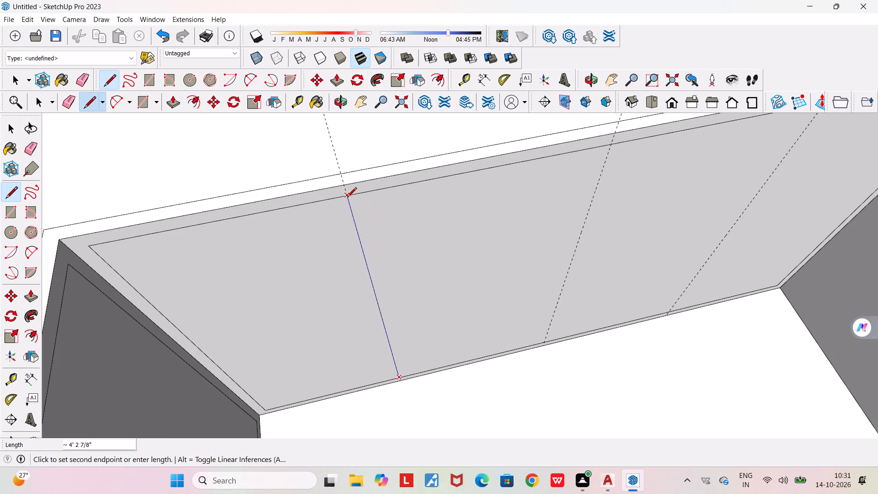
click(347, 198)
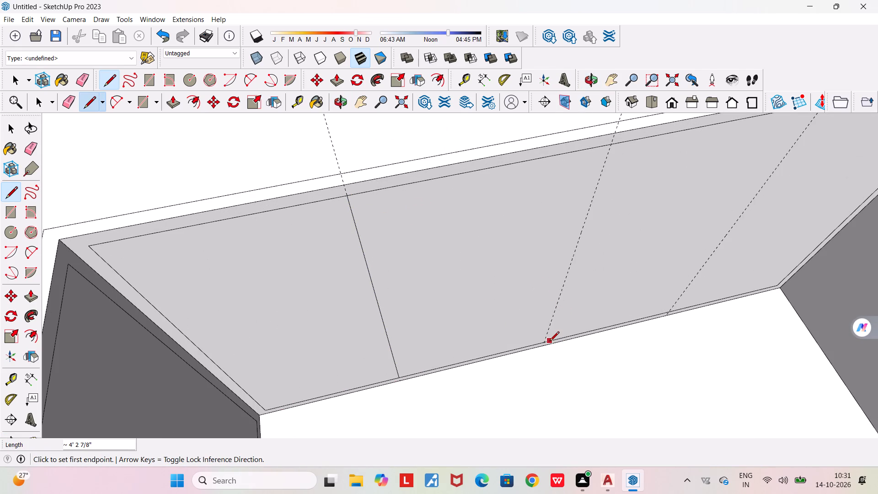
Draw a line about 4'3" long along the middle guide, from the lower to the upper border line.
scroll(546, 341, up, 2)
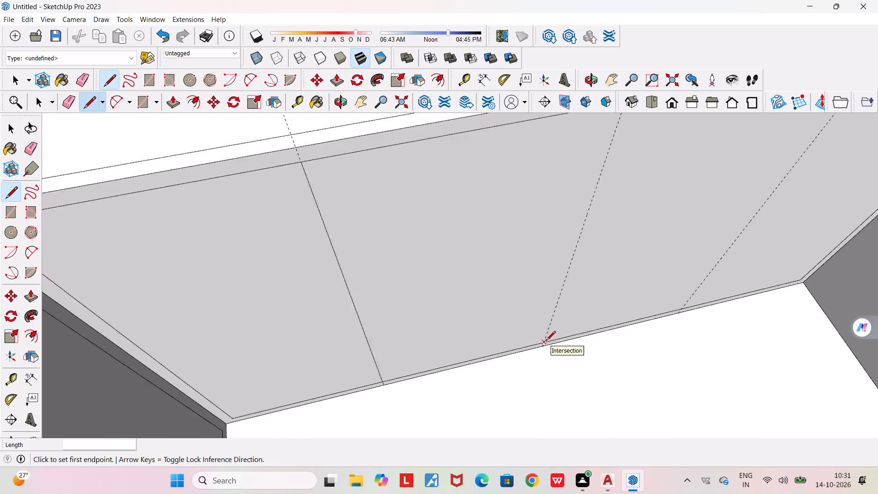
scroll(546, 341, up, 4)
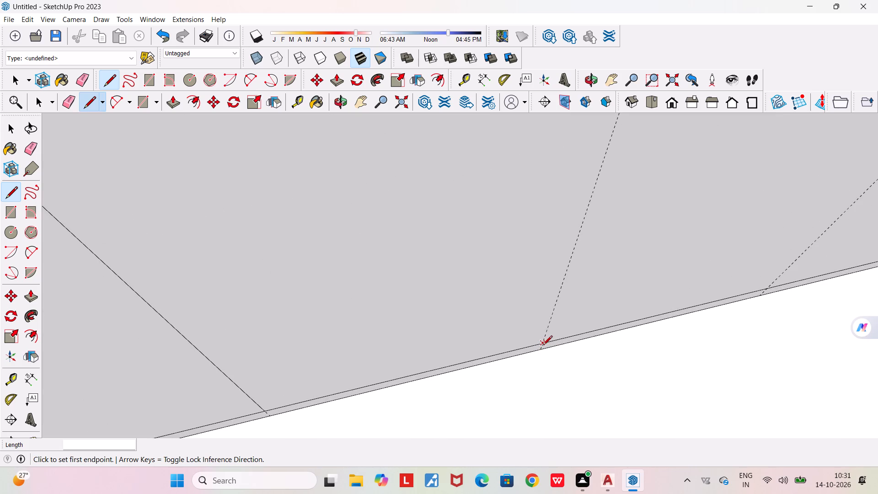
click(543, 344)
scroll(550, 301, down, 11)
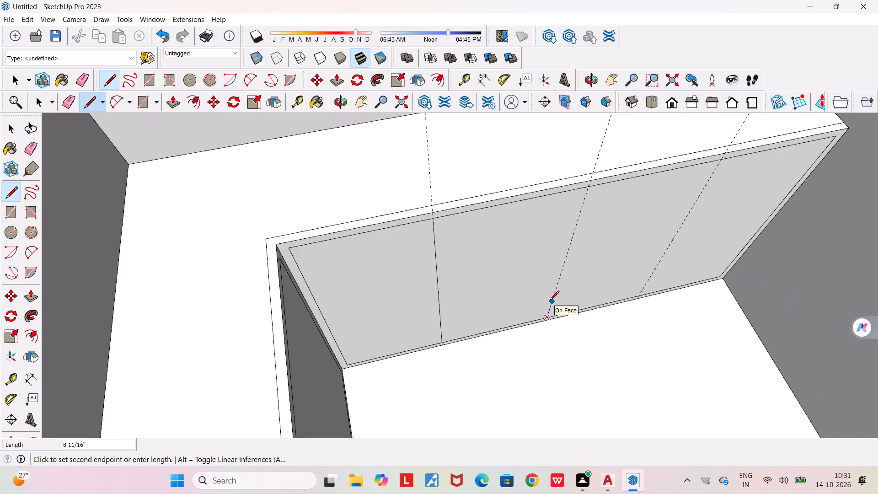
click(592, 185)
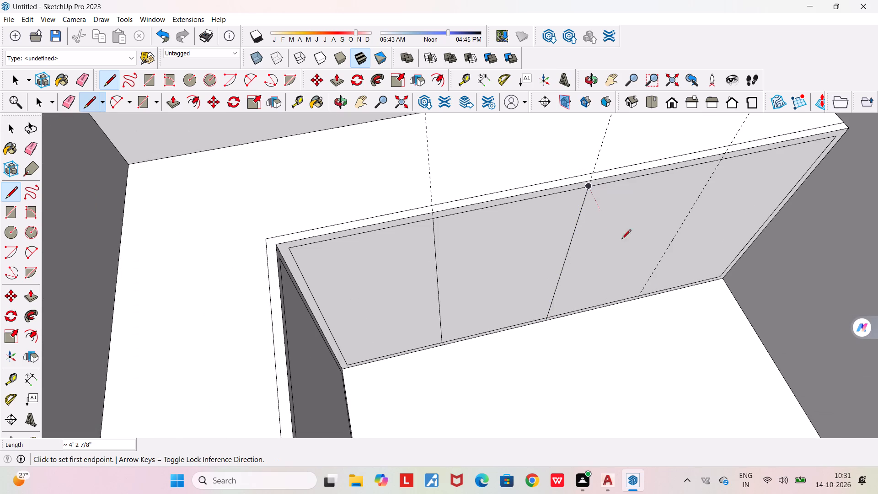
Draw a line about 4'3" long along the far-end guide, from the lower to the upper border line.
scroll(653, 294, up, 5)
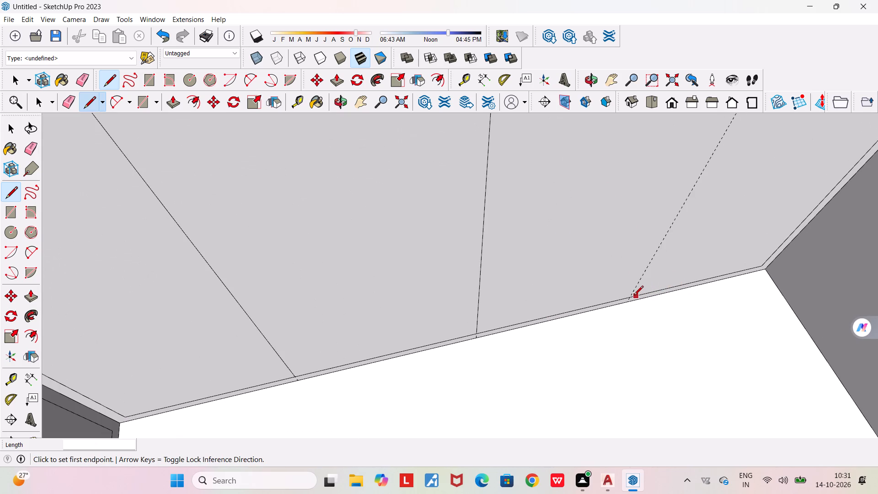
click(629, 296)
scroll(640, 271, down, 11)
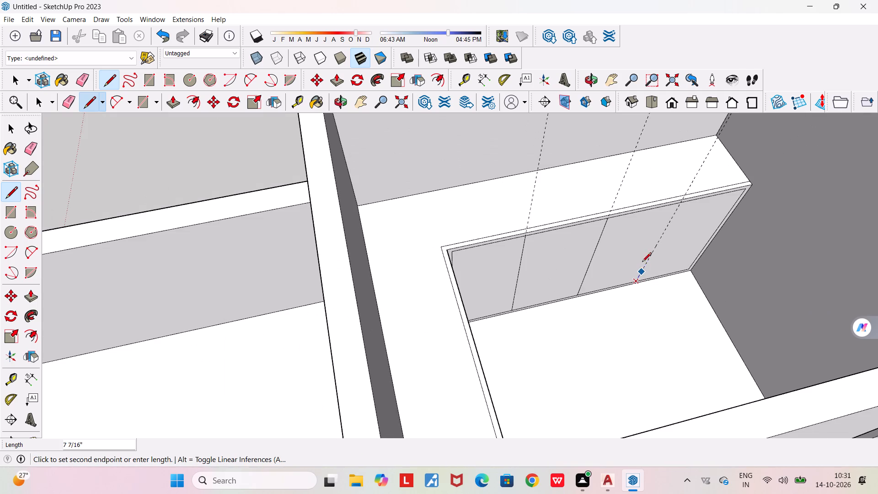
scroll(691, 208, up, 12)
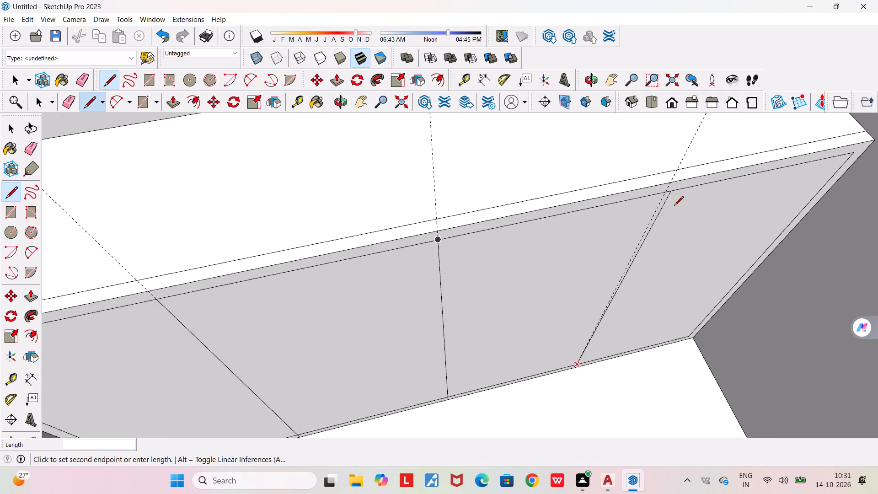
click(663, 193)
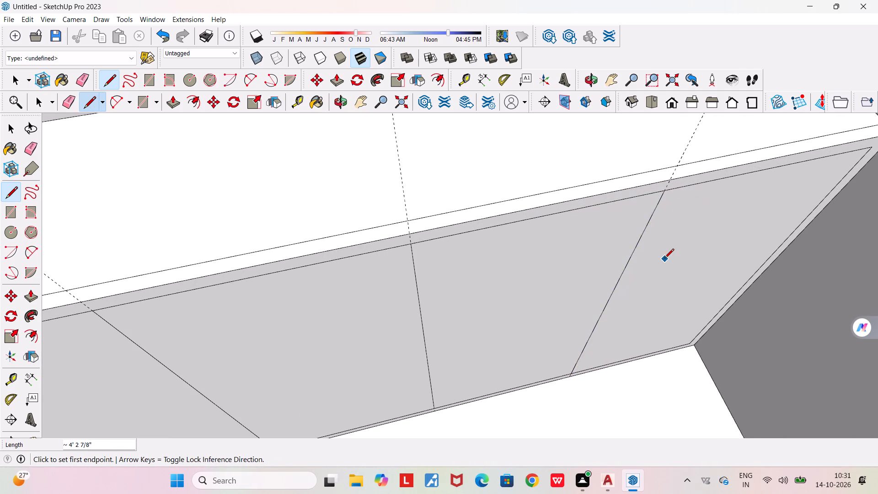
scroll(664, 259, down, 11)
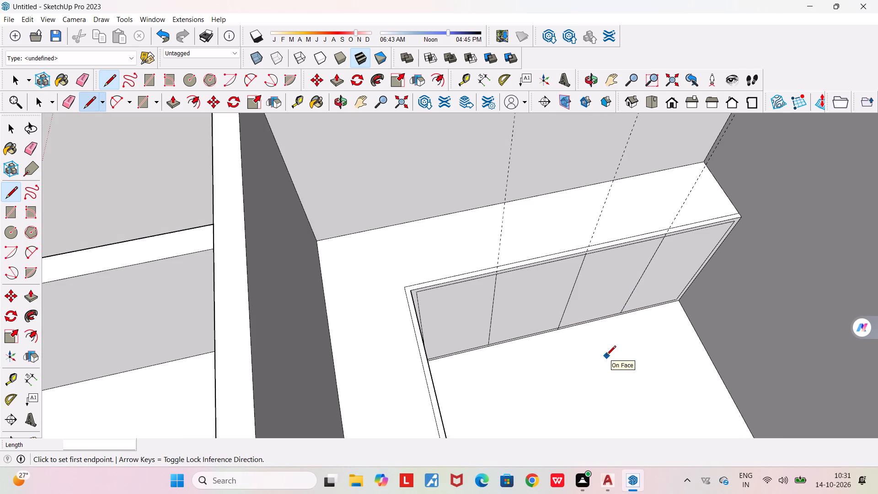
key(space)
key(space)
Examine the L-shaped counter's divided inner face and its adjoining leg from several angles.
scroll(527, 246, down, 2)
middle_drag(524, 311, 500, 297)
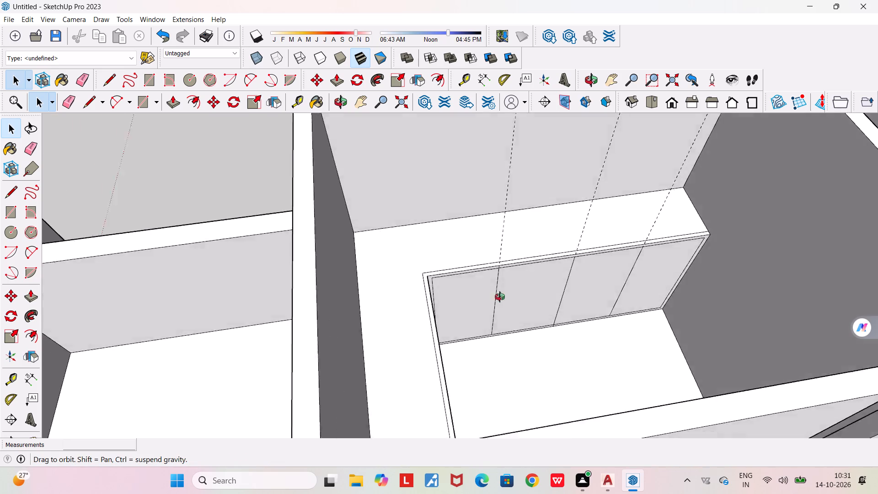
middle_drag(500, 297, 377, 273)
scroll(377, 273, down, 5)
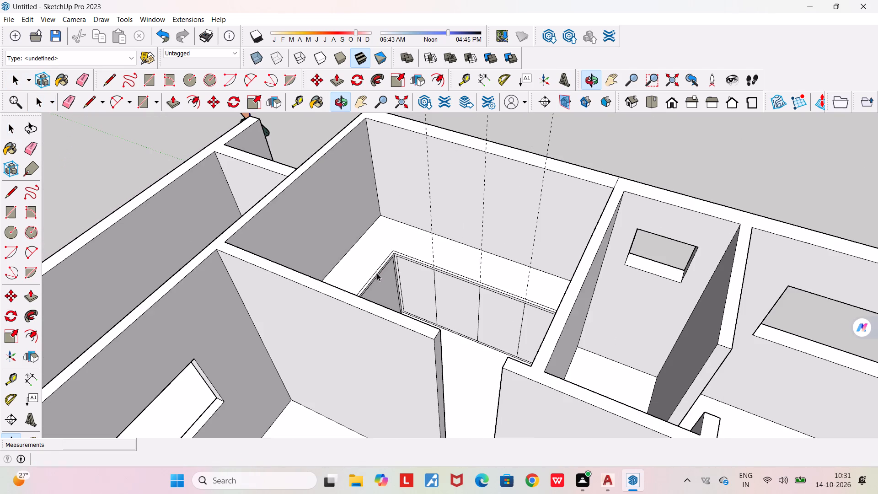
scroll(433, 302, up, 4)
middle_drag(459, 339, 371, 344)
scroll(371, 344, down, 3)
middle_drag(439, 326, 487, 324)
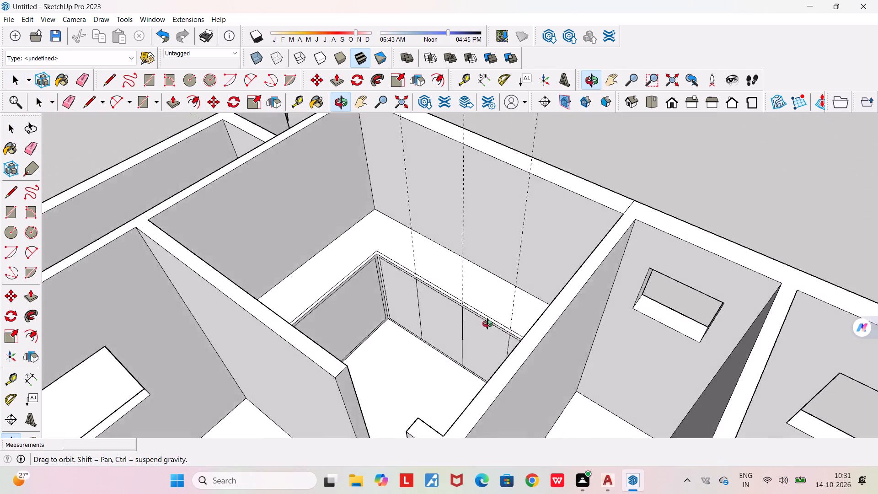
middle_drag(487, 324, 670, 346)
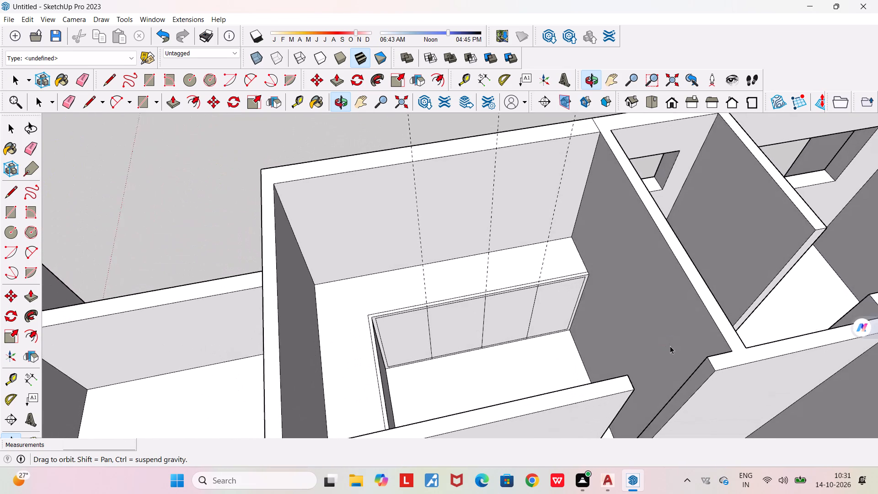
Erase the three dashed guides that run through the divided inner face of the L-shaped counter.
middle_drag(670, 346, 669, 345)
scroll(670, 346, down, 3)
scroll(599, 302, up, 6)
middle_drag(519, 333, 478, 308)
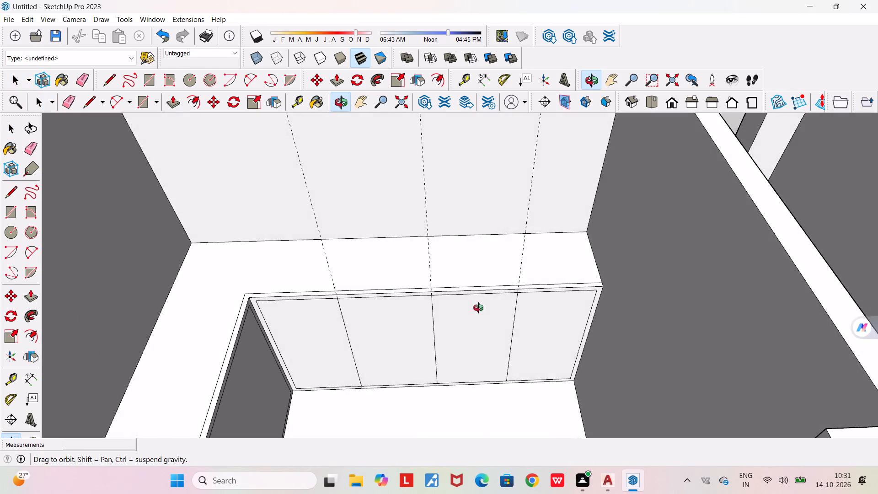
middle_drag(478, 308, 461, 297)
key(e)
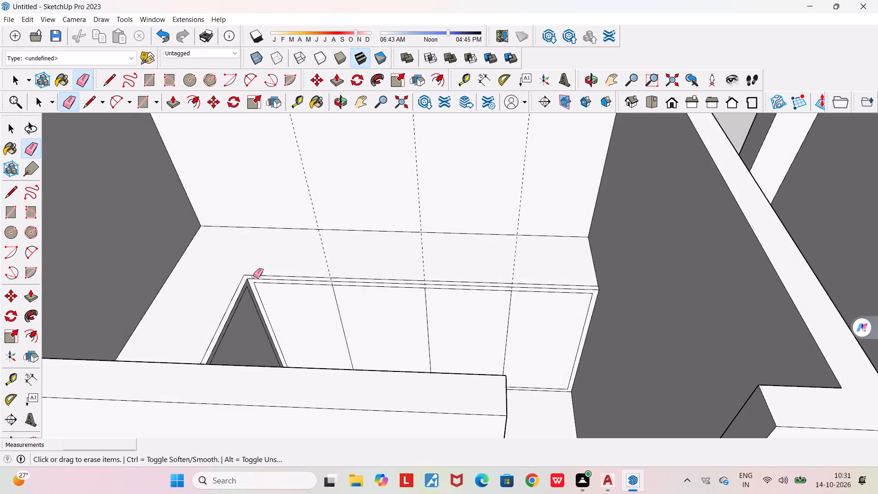
drag(312, 250, 509, 251)
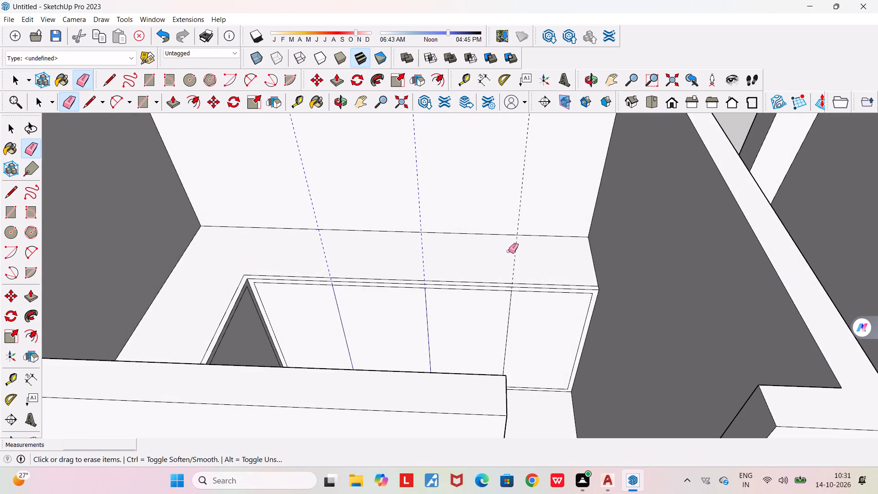
drag(509, 251, 528, 251)
Place a guide on the adjoining leg's undivided inner face, 2' from the inner border line at its wall end.
scroll(528, 251, down, 4)
middle_drag(487, 325, 487, 386)
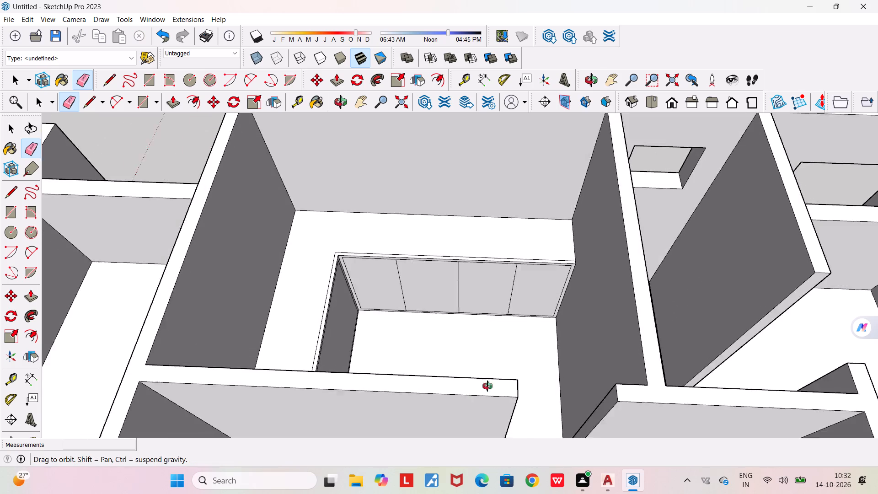
middle_drag(487, 386, 490, 433)
middle_drag(459, 325, 204, 267)
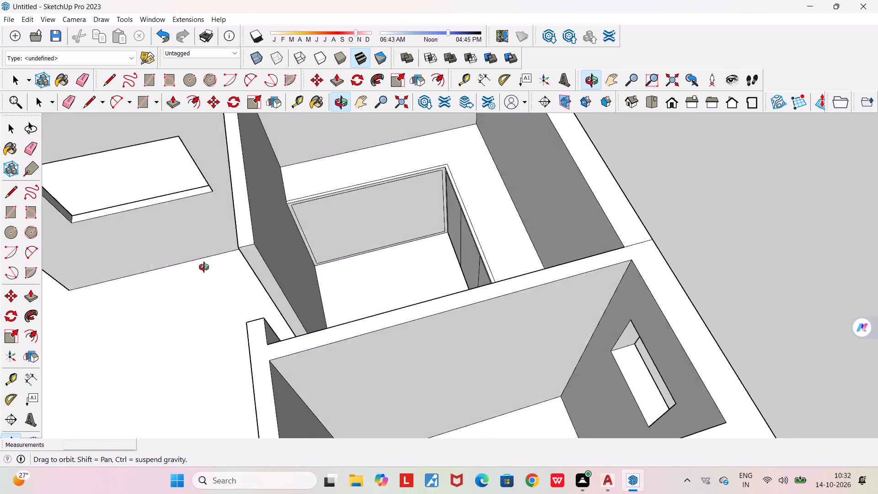
middle_drag(204, 267, 195, 262)
scroll(381, 211, up, 2)
middle_drag(374, 208, 337, 189)
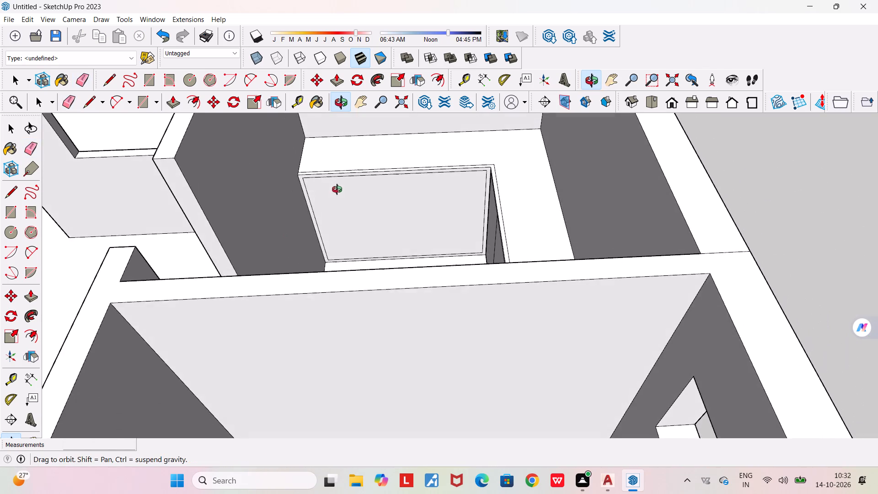
middle_drag(337, 189, 343, 192)
scroll(380, 172, up, 3)
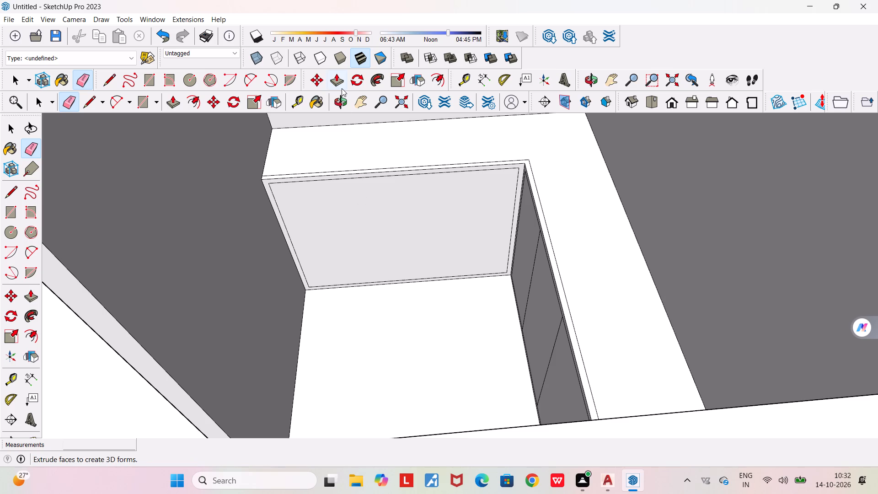
key(space)
text(T)
key(Return)
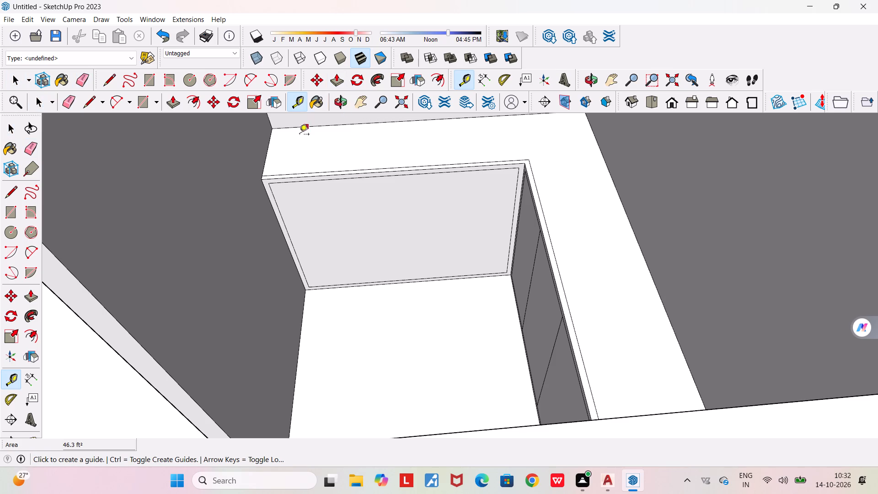
click(289, 241)
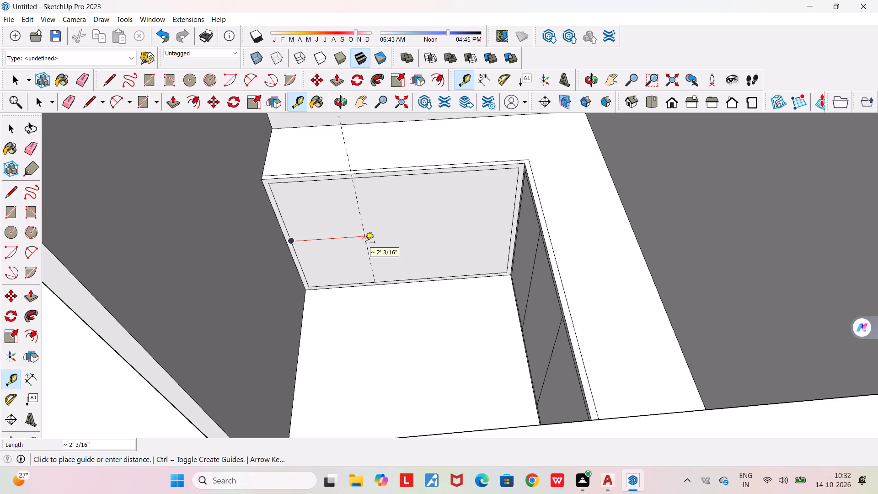
text(2')
key(Return)
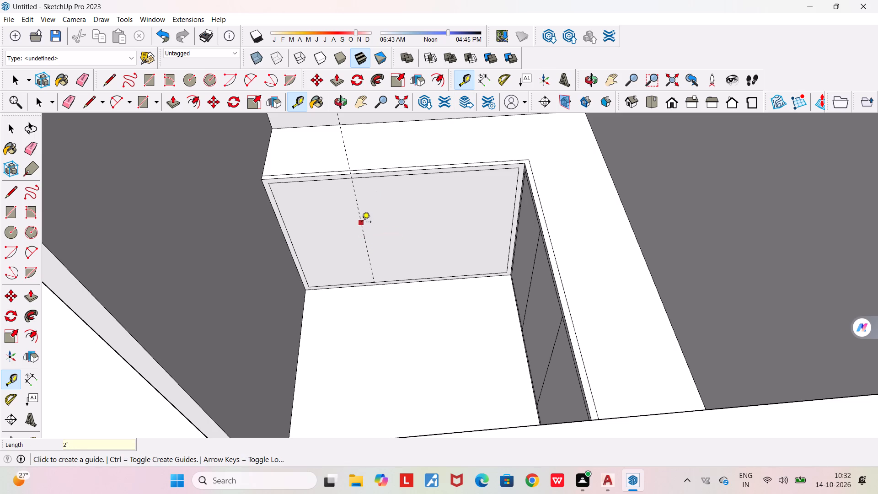
Place a second guide on the same face, 2' beyond the first toward the inside corner.
click(362, 222)
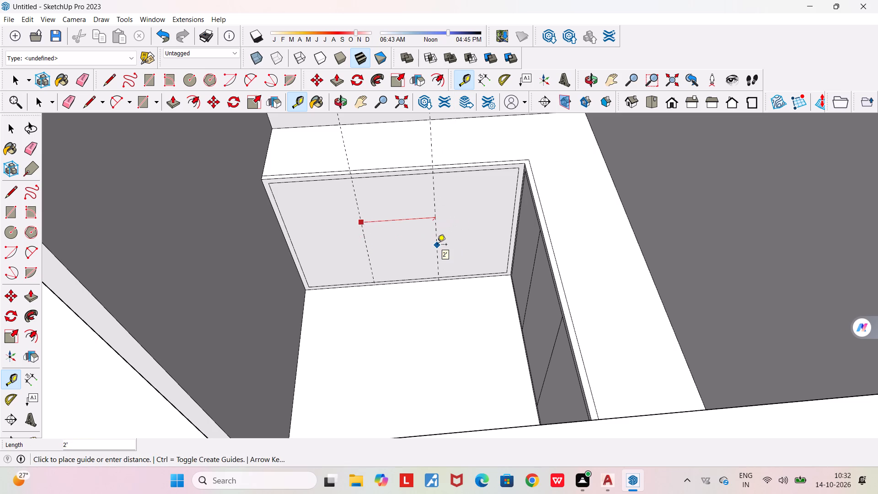
click(437, 245)
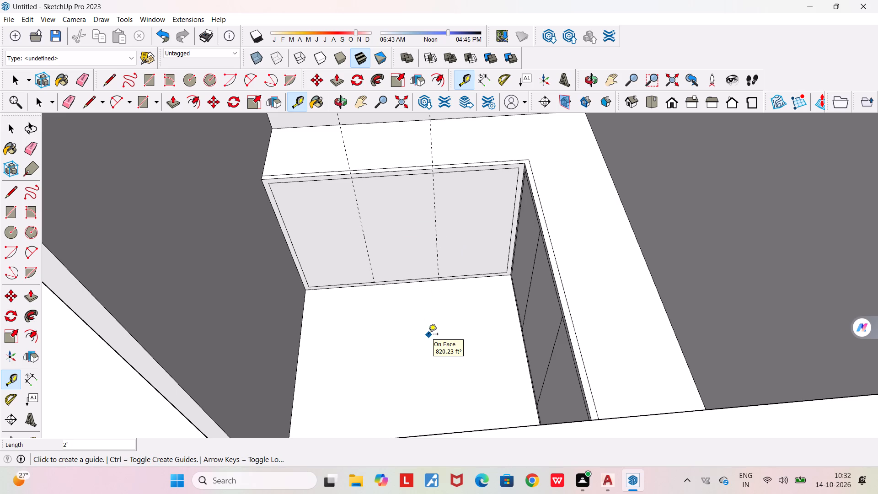
Draw a line about 4'3" long along the guide nearest the wall end, from the upper to the lower border line.
middle_drag(428, 335, 430, 341)
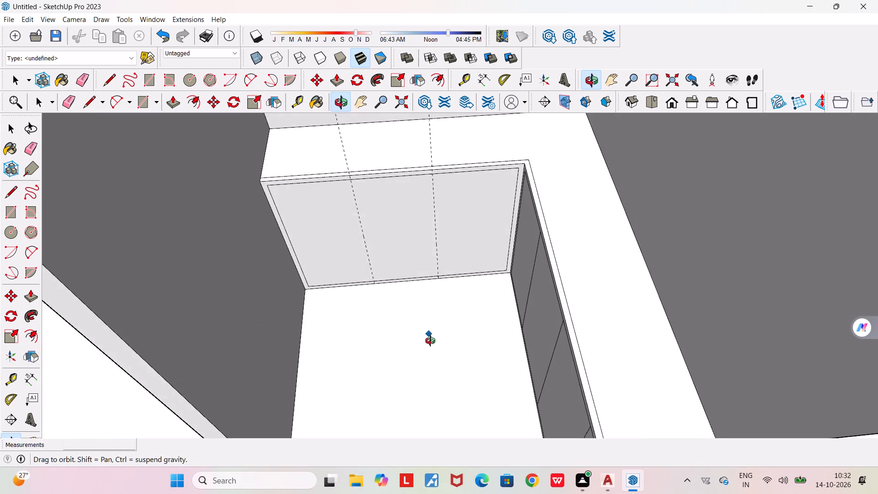
middle_drag(430, 341, 414, 331)
scroll(380, 202, up, 4)
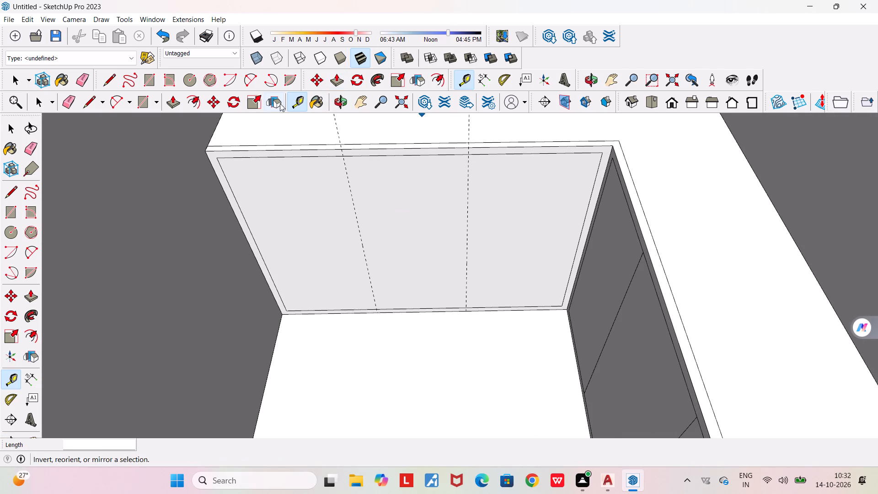
click(107, 79)
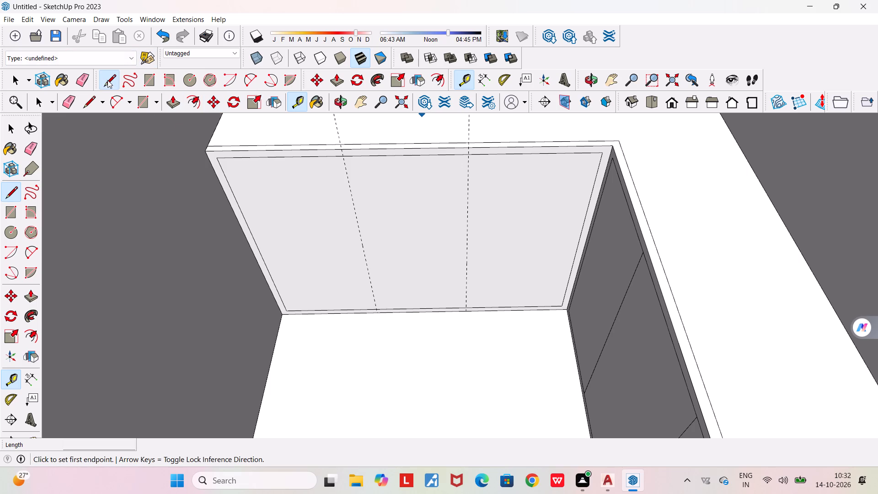
click(344, 157)
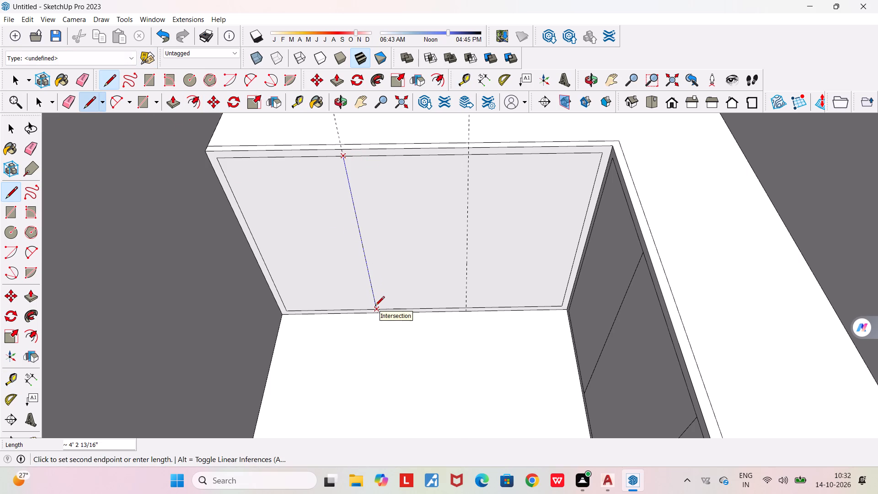
click(375, 306)
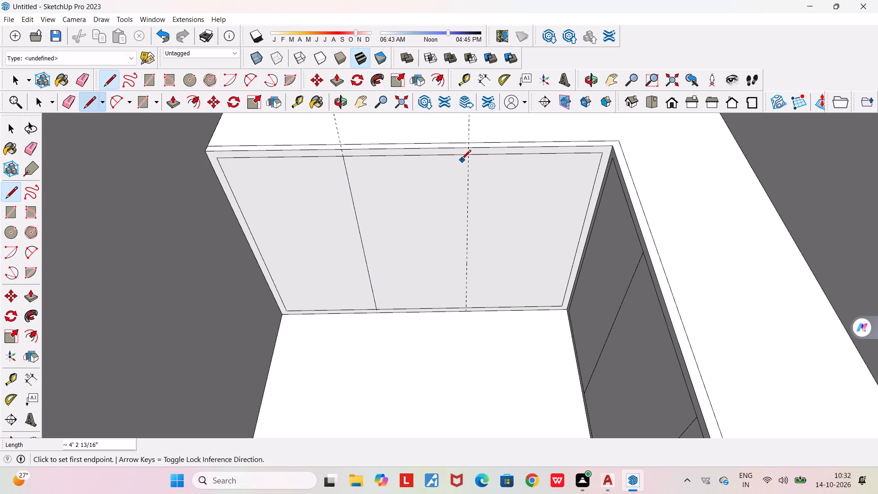
Draw a line along the guide nearer the inside corner, from the upper to the lower border line.
click(468, 156)
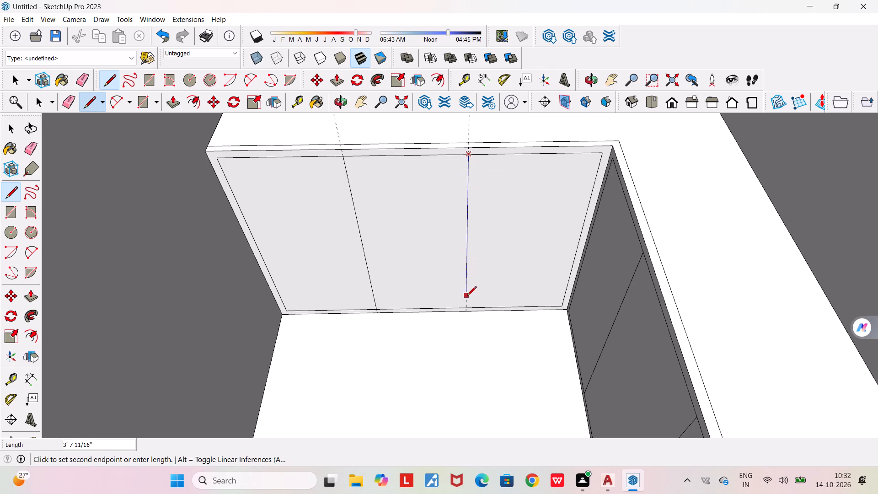
click(467, 306)
scroll(503, 303, down, 6)
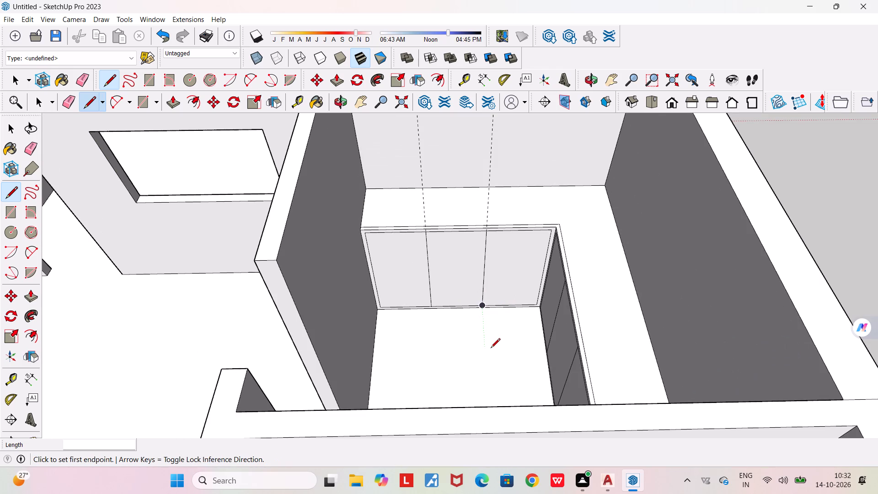
key(space)
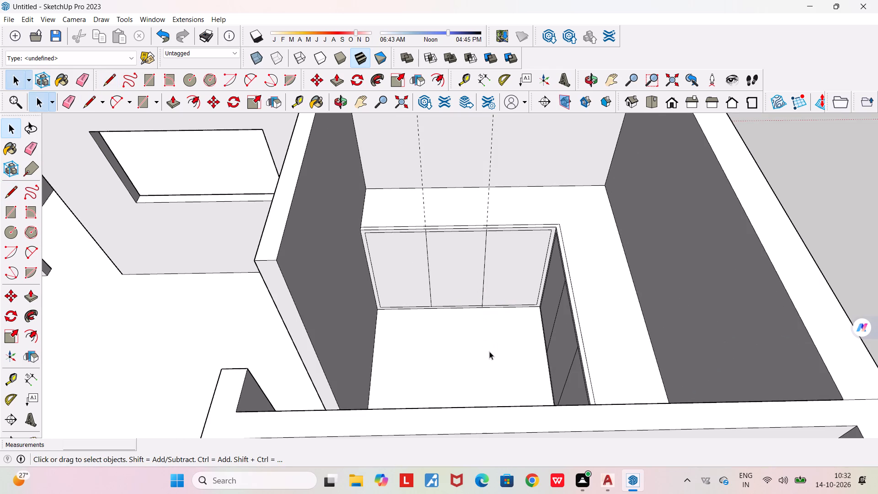
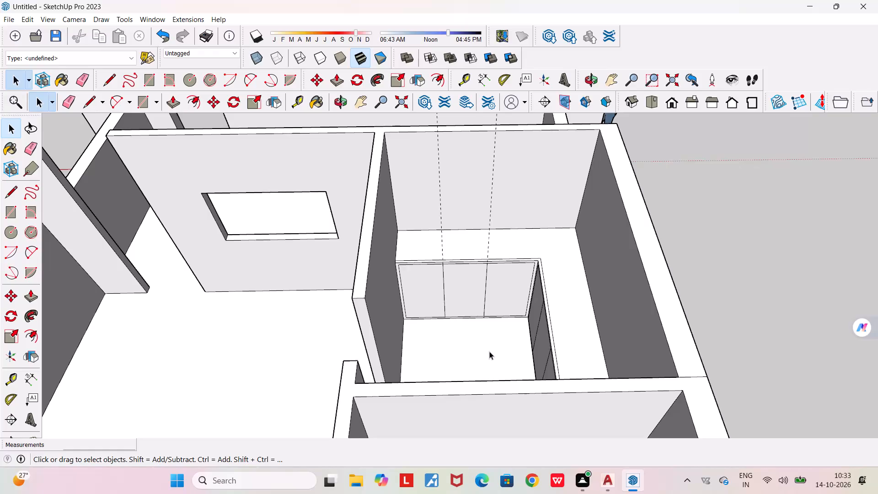
Erase the two vertical guides running through the three-panel inner face of the counter.
key(e)
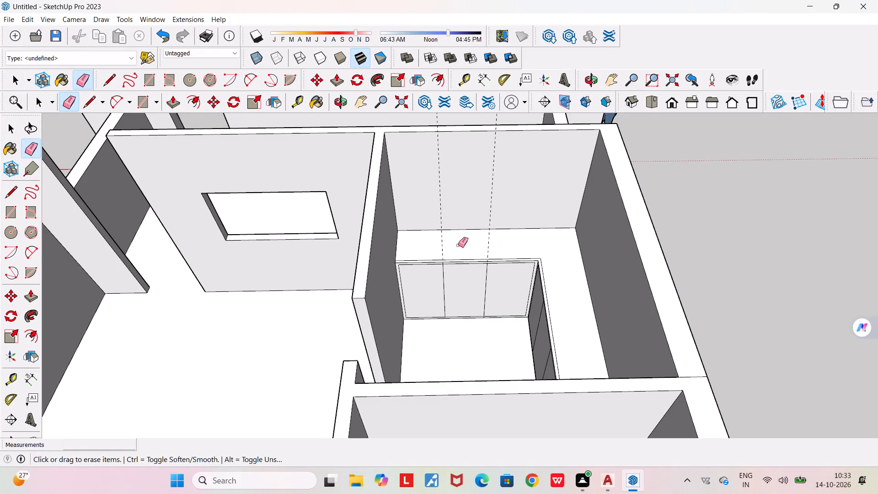
drag(436, 232, 497, 242)
Offset the outlines of all three panels on this inner face inward by under 1", about 13/16" on the wall-end panel and 7/8" on the middle one.
scroll(433, 295, up, 3)
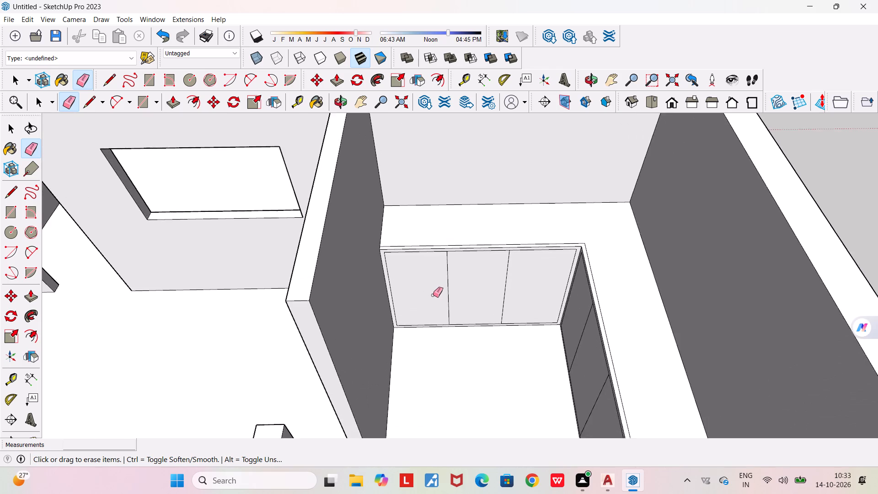
scroll(433, 295, up, 3)
middle_drag(436, 229, 428, 188)
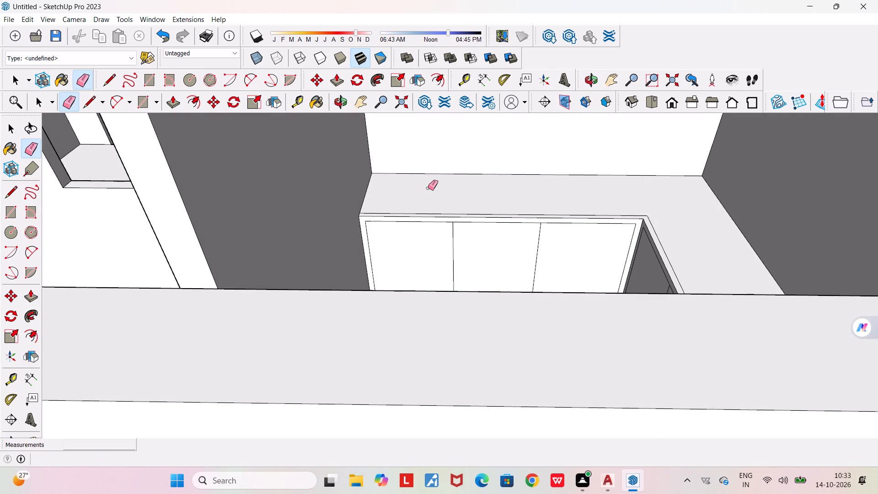
scroll(432, 258, up, 5)
middle_drag(432, 257, 419, 249)
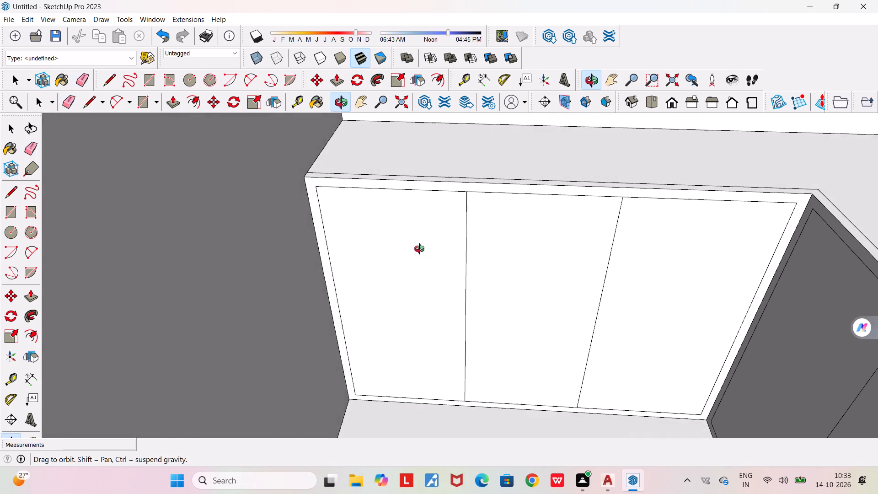
middle_drag(419, 249, 411, 232)
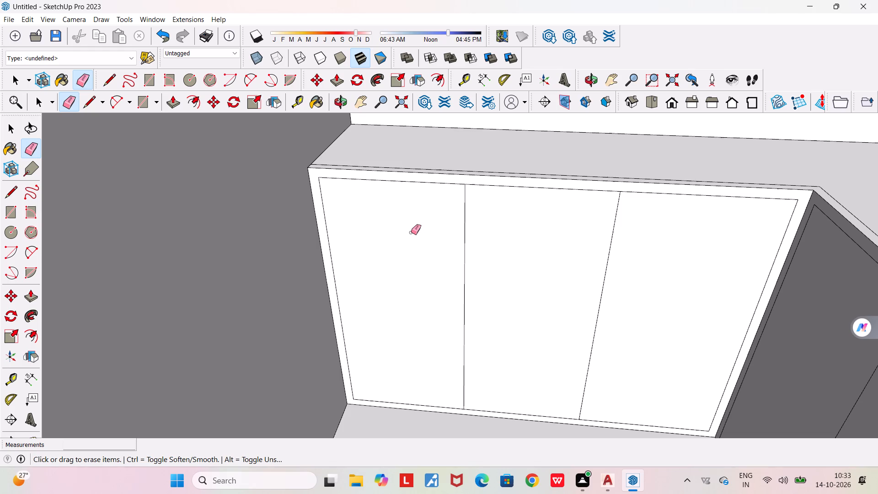
key(space)
scroll(418, 263, down, 2)
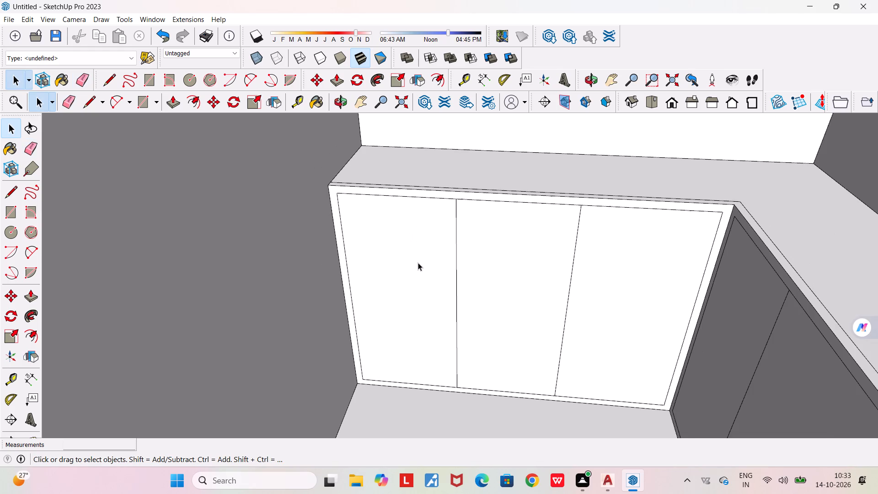
click(33, 336)
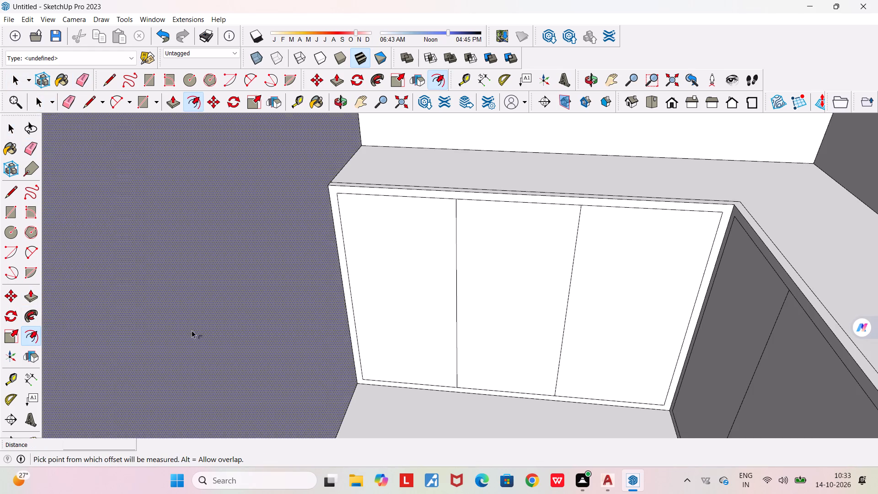
click(412, 301)
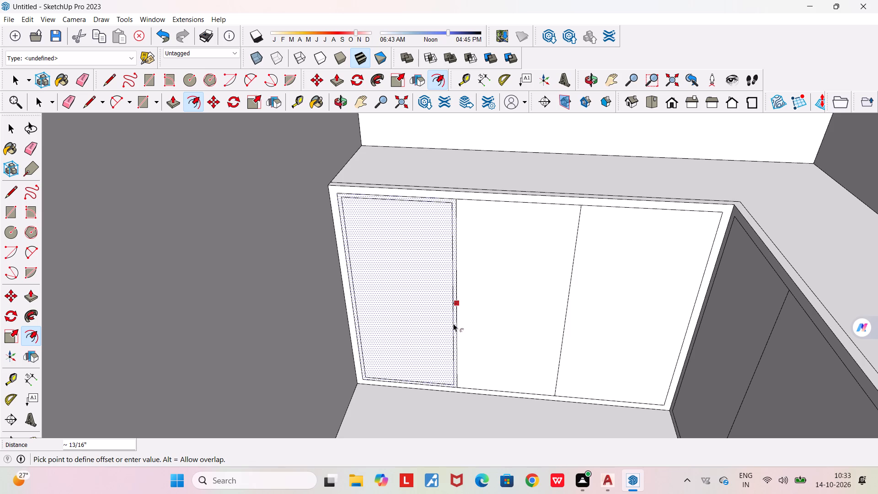
click(453, 323)
click(503, 327)
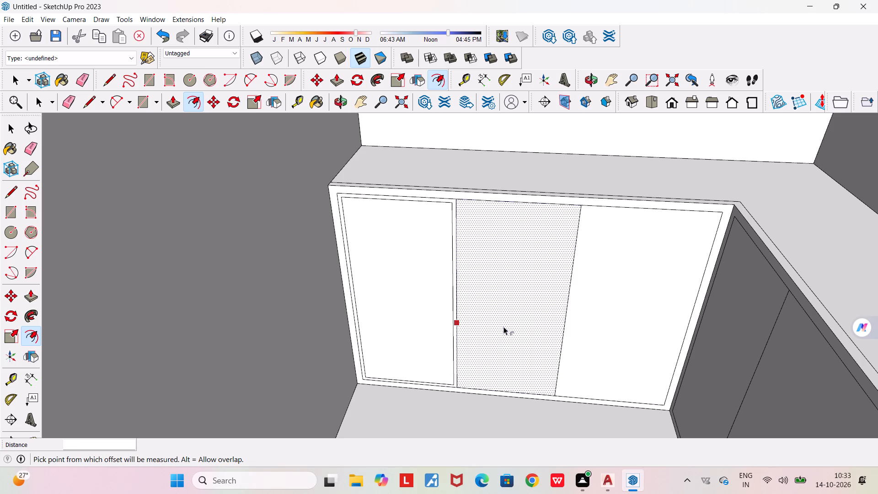
click(460, 301)
click(601, 293)
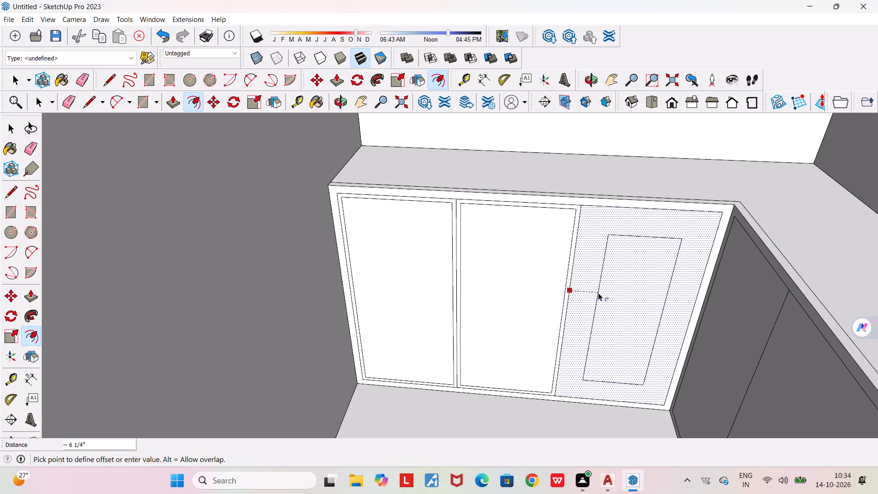
click(573, 292)
Erase the two original dividing lines between the three inset panels, leaving single strips between the panel outlines.
scroll(570, 319, up, 3)
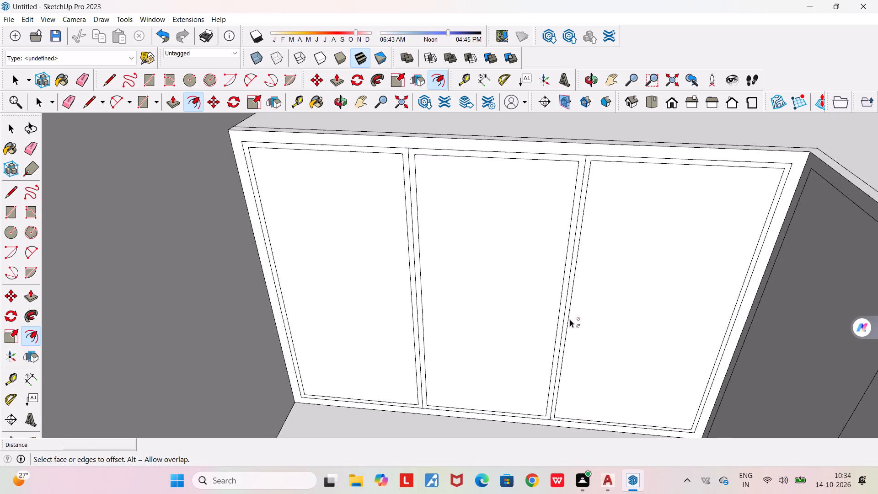
key(e)
scroll(570, 319, up, 2)
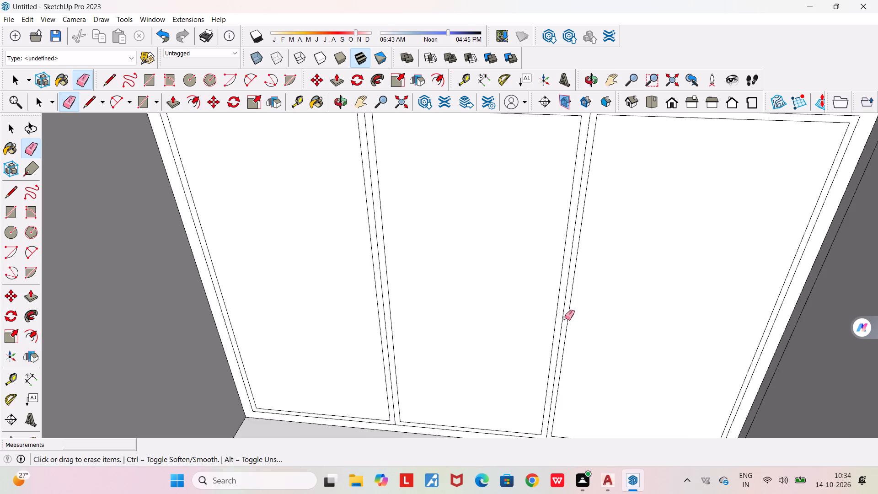
click(563, 317)
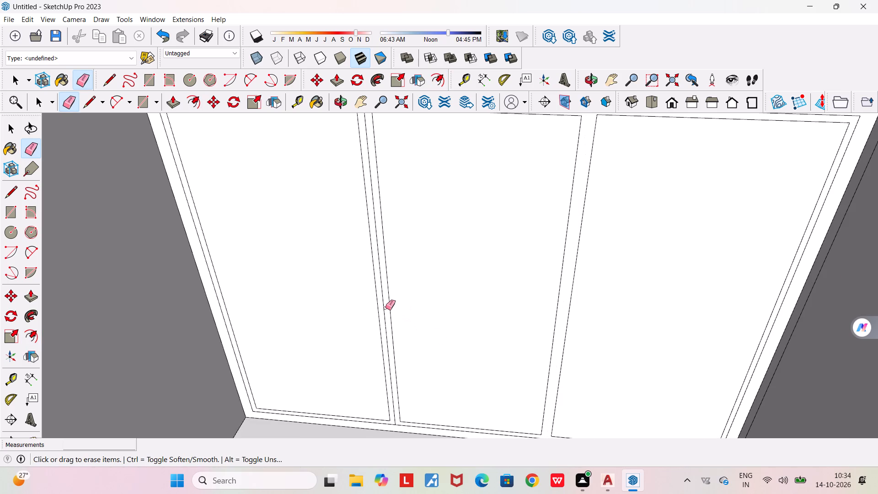
click(385, 308)
click(383, 308)
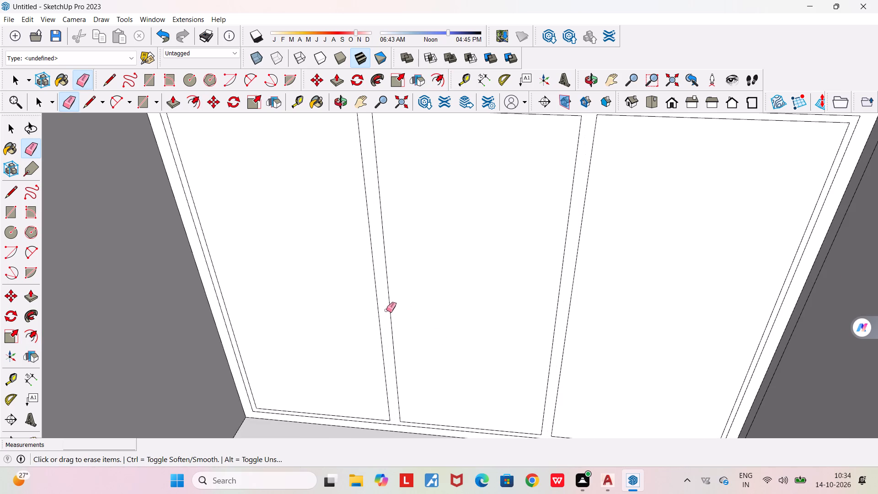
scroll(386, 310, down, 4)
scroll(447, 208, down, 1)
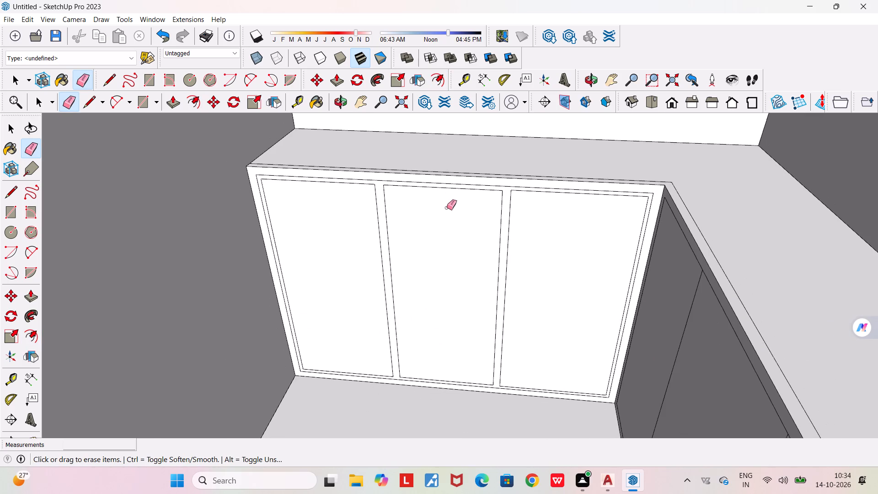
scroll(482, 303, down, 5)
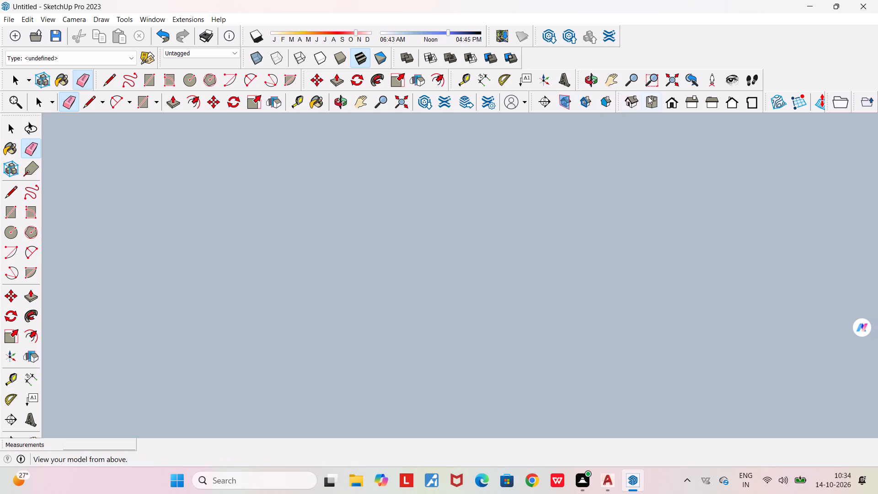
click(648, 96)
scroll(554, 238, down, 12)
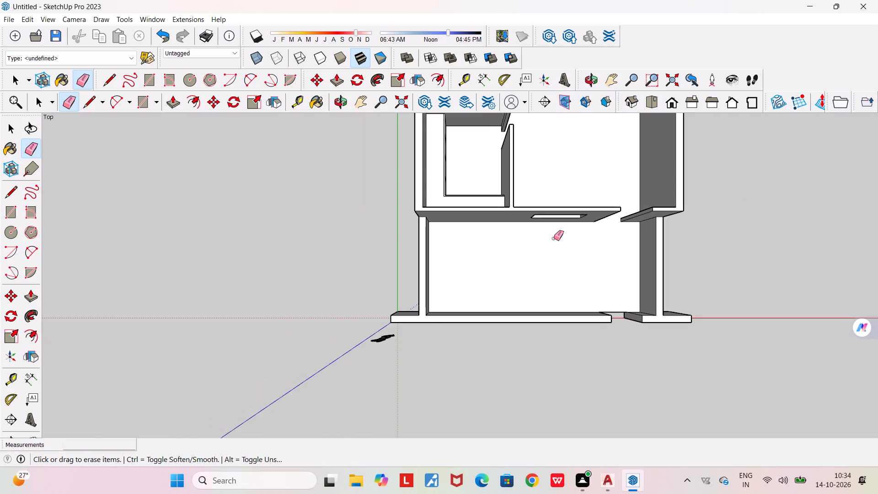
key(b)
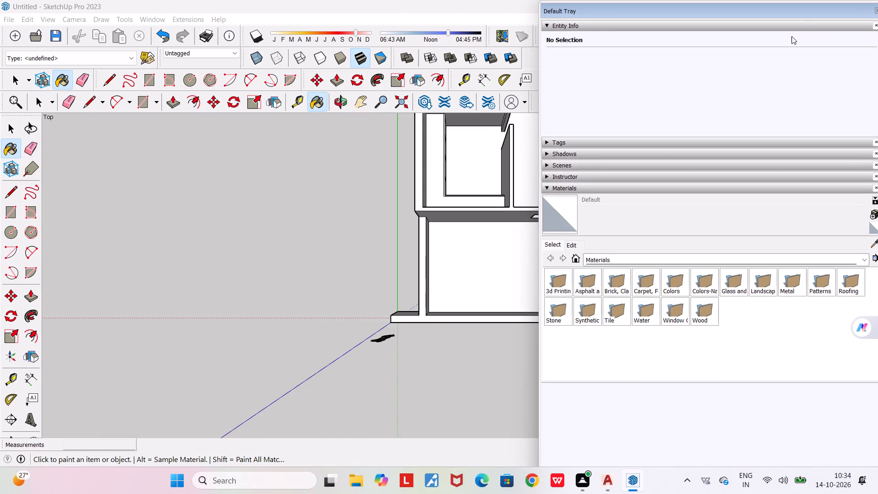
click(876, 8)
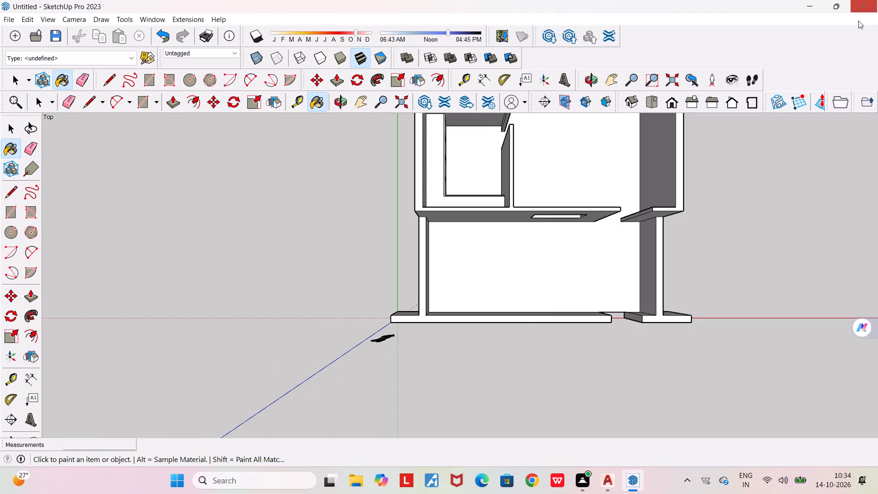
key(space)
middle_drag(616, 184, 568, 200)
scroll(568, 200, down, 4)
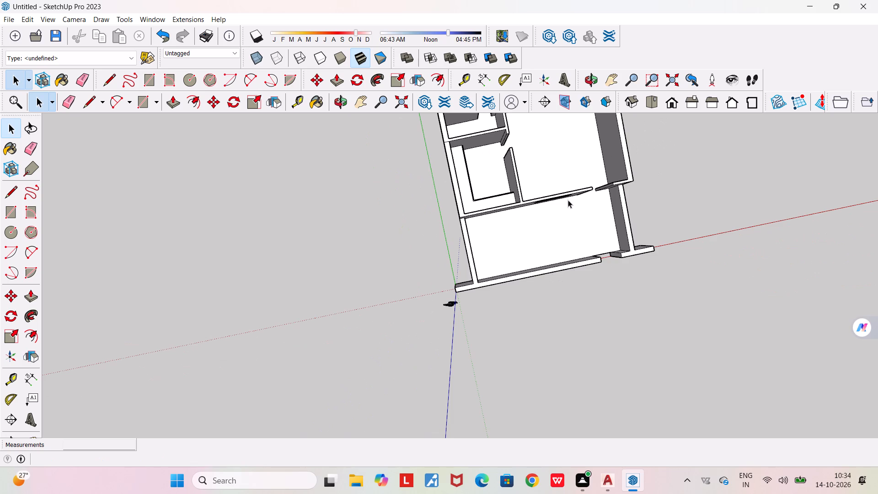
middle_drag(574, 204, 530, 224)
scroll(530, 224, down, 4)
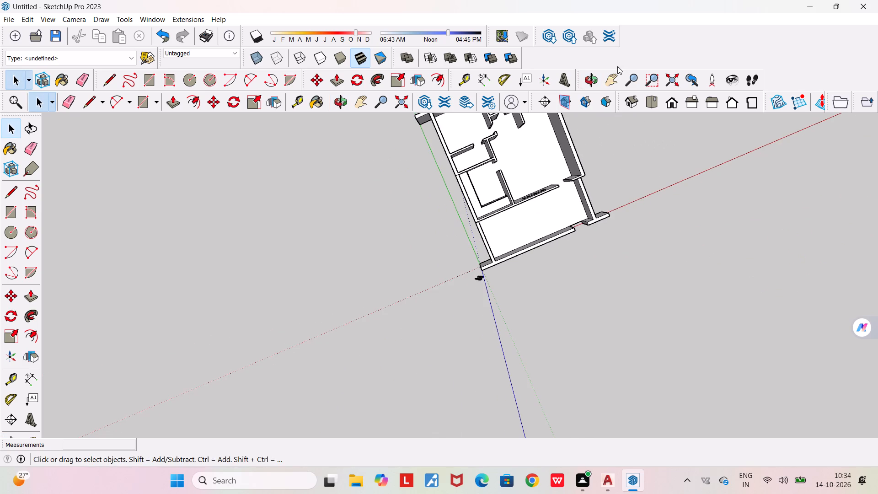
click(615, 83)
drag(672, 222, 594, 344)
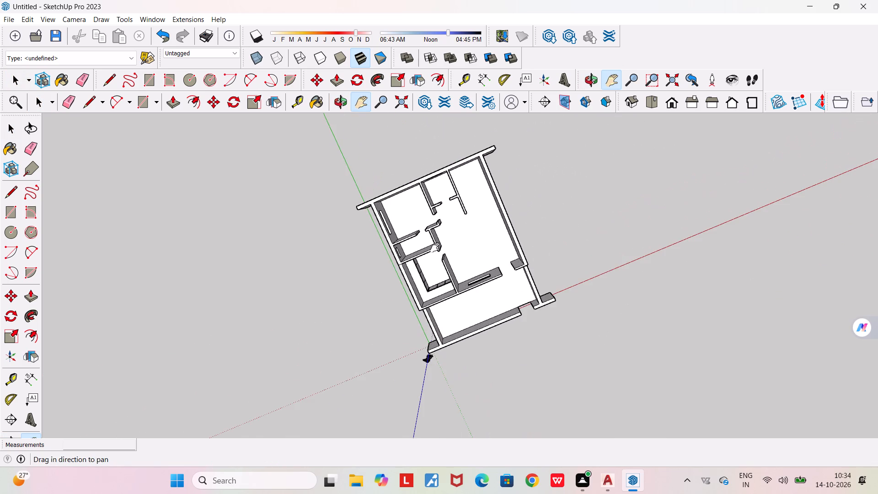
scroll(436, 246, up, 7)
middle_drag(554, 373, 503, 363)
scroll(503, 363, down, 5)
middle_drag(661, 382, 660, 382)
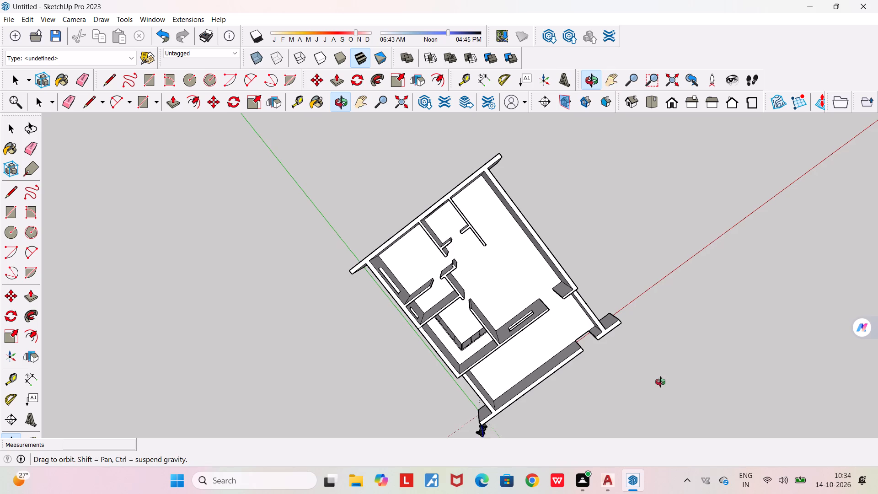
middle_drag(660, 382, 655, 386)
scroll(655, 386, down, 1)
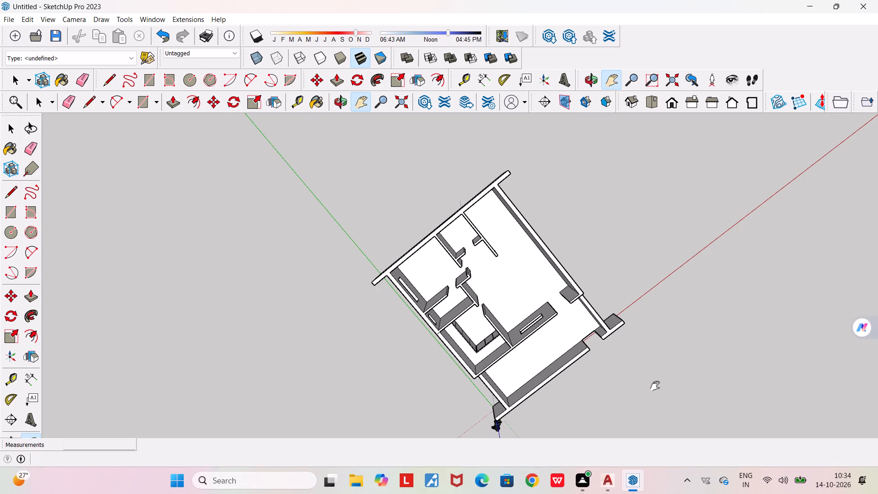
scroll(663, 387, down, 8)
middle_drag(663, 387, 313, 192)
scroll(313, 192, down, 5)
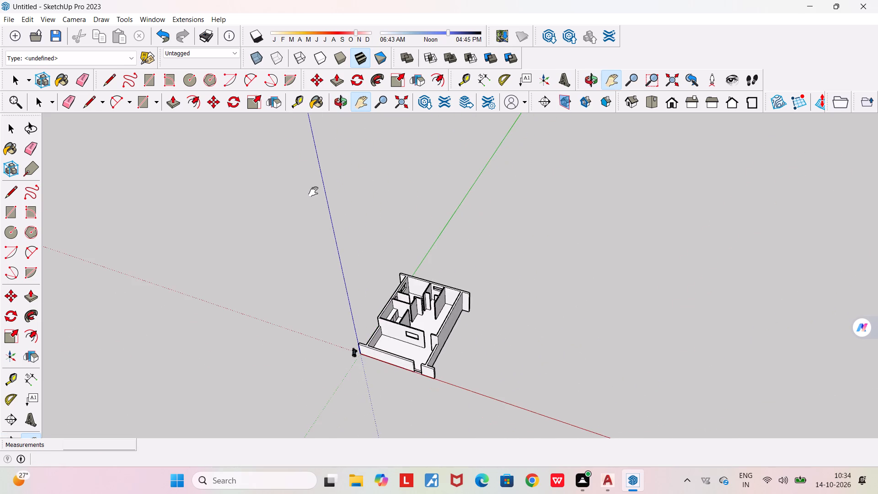
Offset the outline of the panel nearest the inside corner on the four-panel inner face inward by about 9/16".
scroll(410, 327, up, 10)
middle_drag(488, 407, 375, 415)
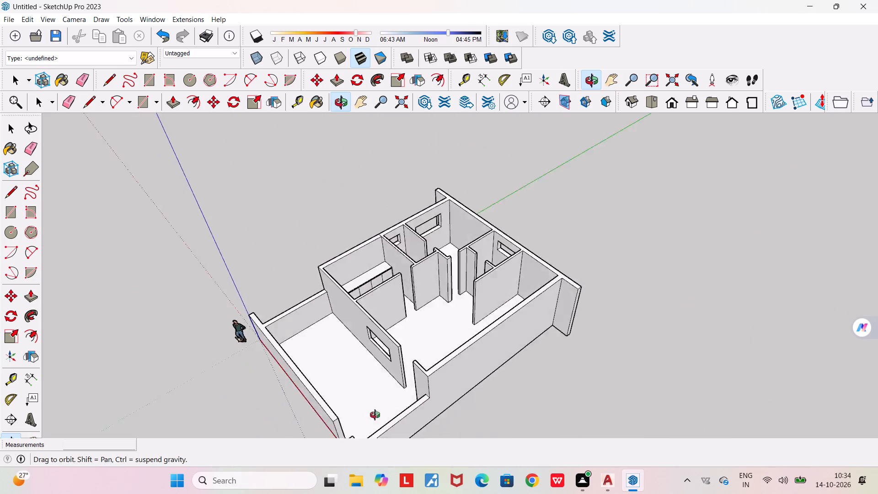
middle_drag(375, 415, 177, 377)
scroll(385, 240, up, 6)
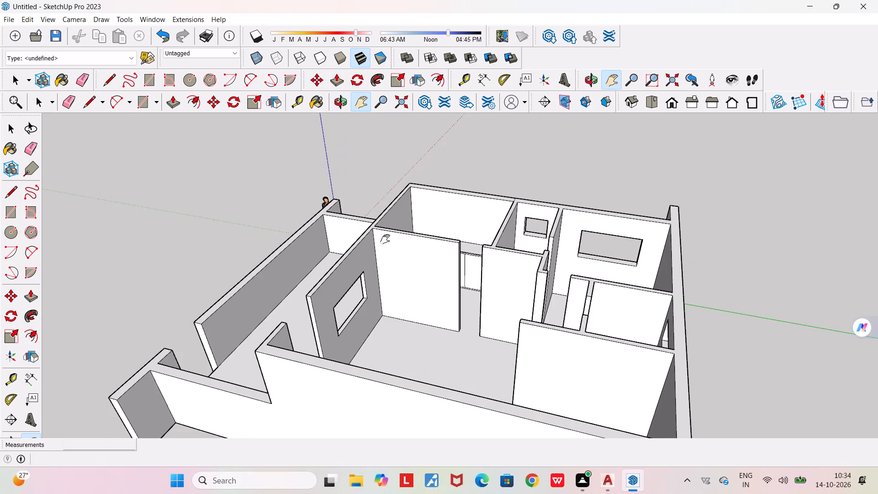
middle_drag(382, 265, 366, 370)
scroll(470, 219, up, 10)
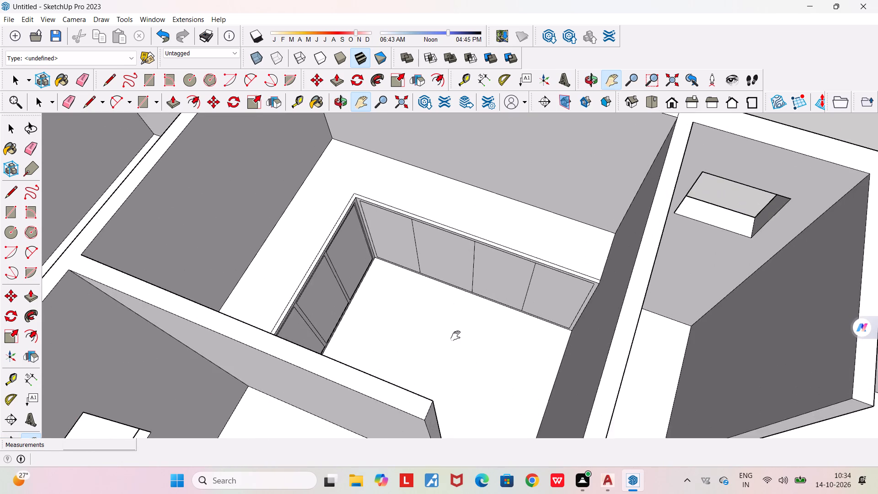
middle_drag(455, 338, 523, 351)
scroll(515, 271, up, 4)
middle_drag(499, 261, 488, 254)
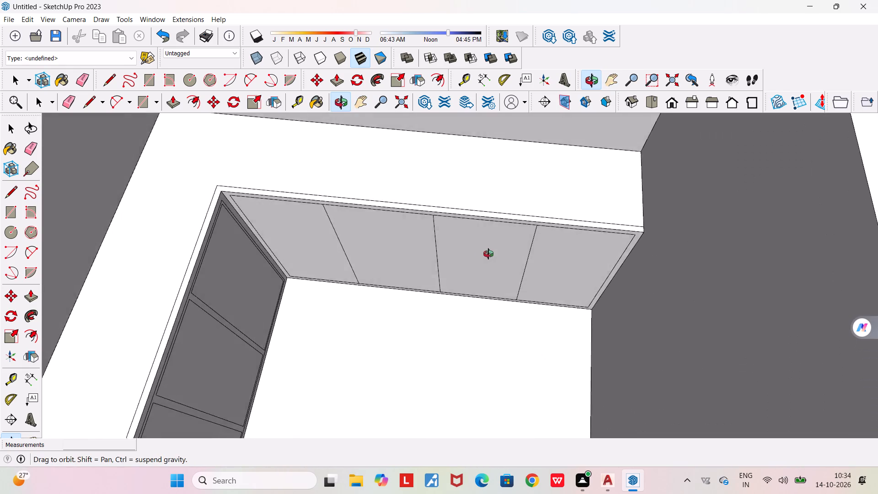
middle_drag(488, 254, 521, 238)
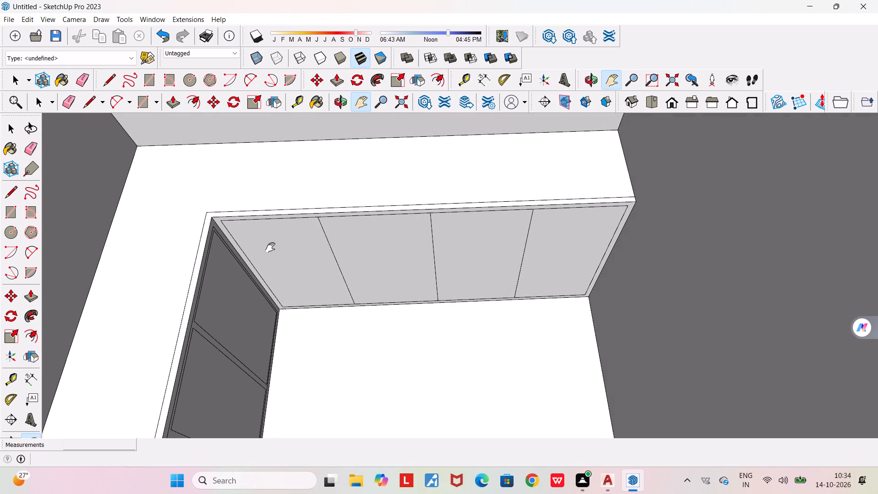
scroll(271, 246, up, 4)
middle_drag(271, 246, 267, 220)
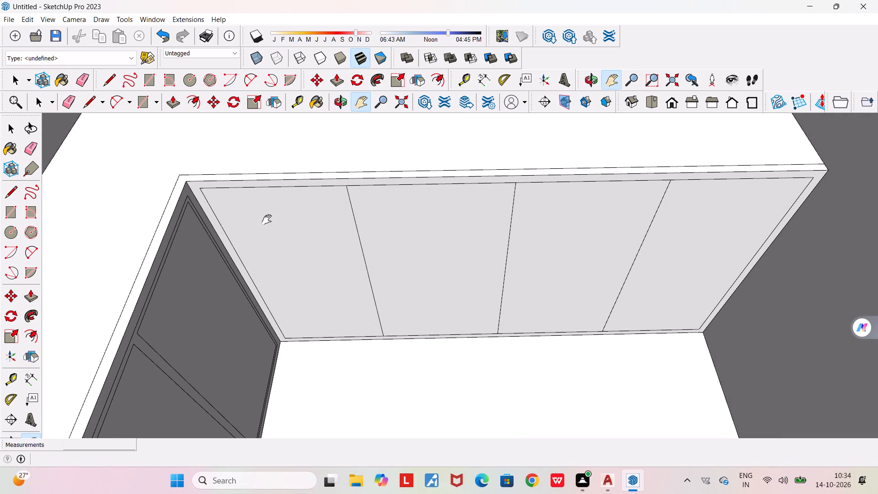
scroll(267, 220, up, 2)
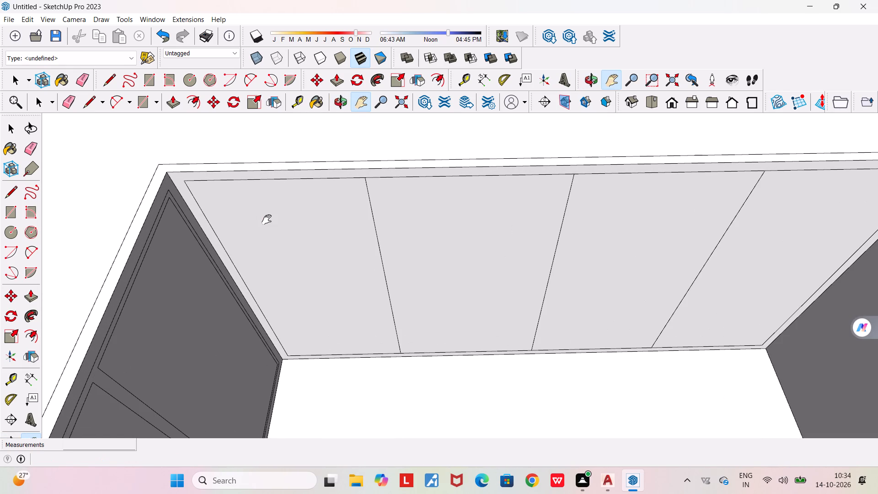
click(29, 328)
click(289, 208)
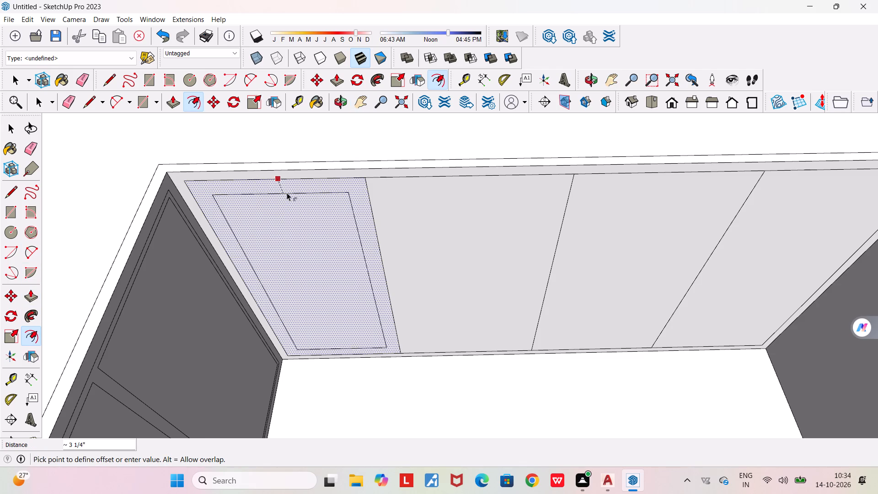
click(279, 182)
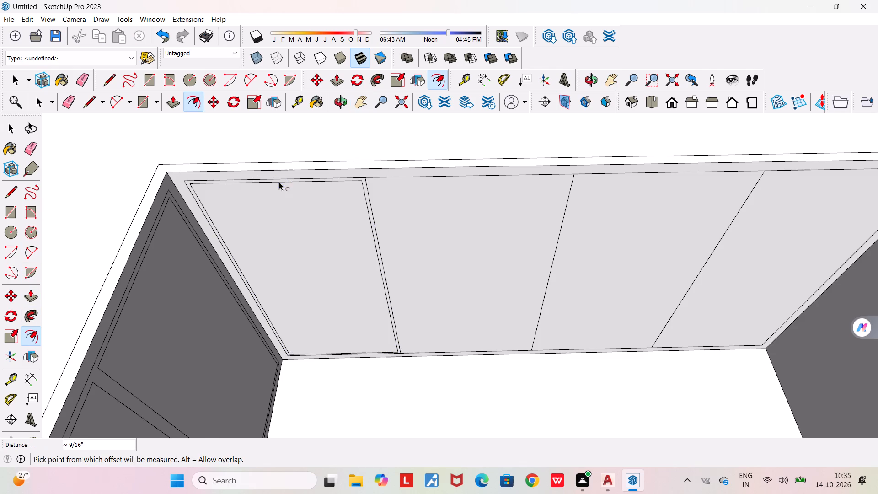
Offset the outlines of the other three panels on the four-panel inner face slightly inward, about 11/16" on the third panel from the inside corner.
click(400, 190)
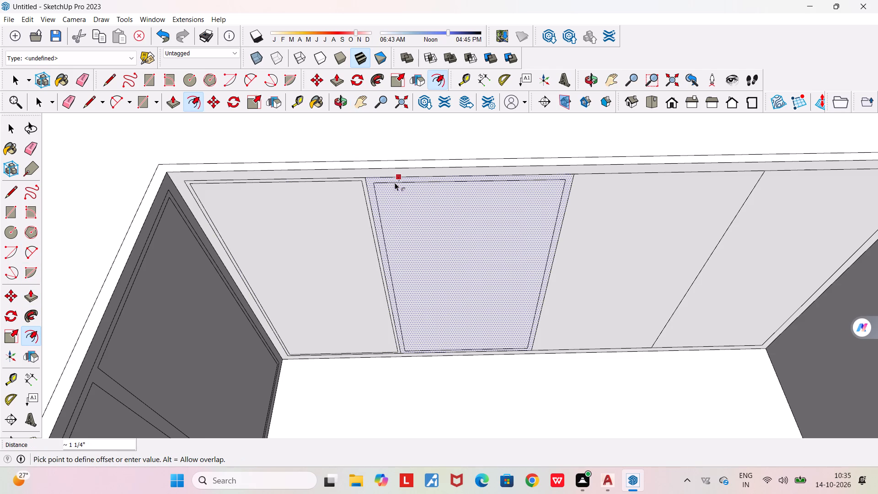
click(391, 180)
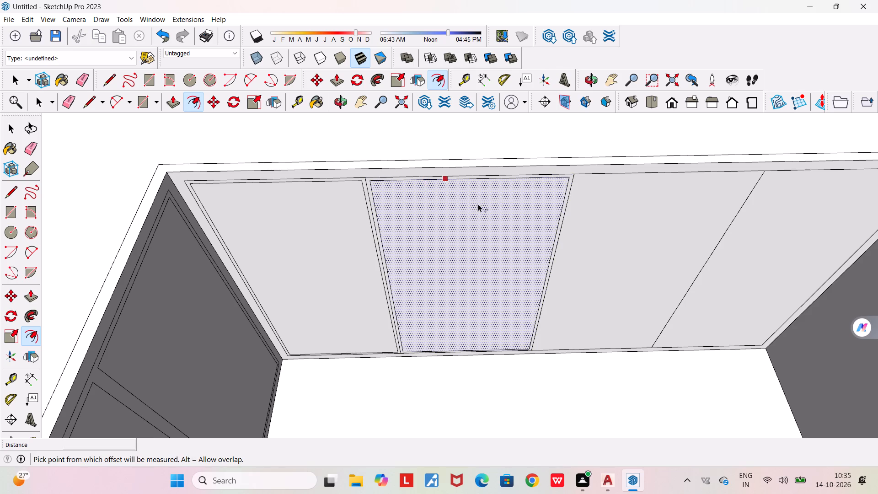
click(632, 194)
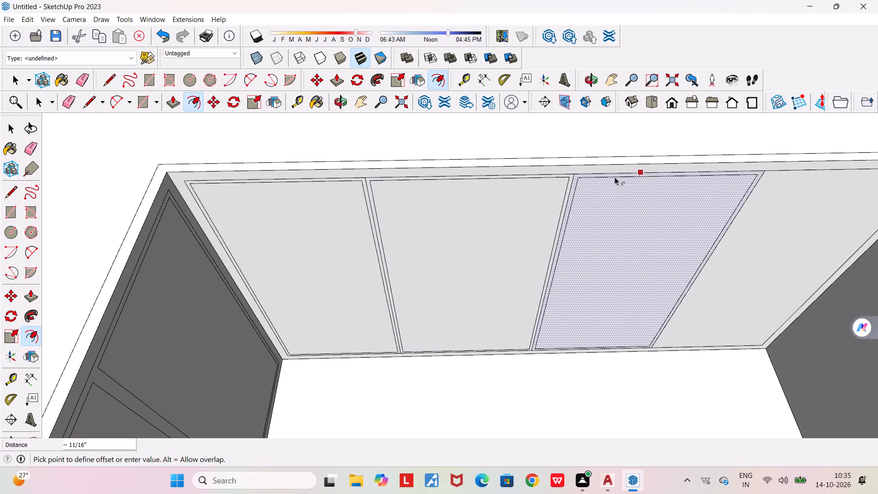
click(612, 177)
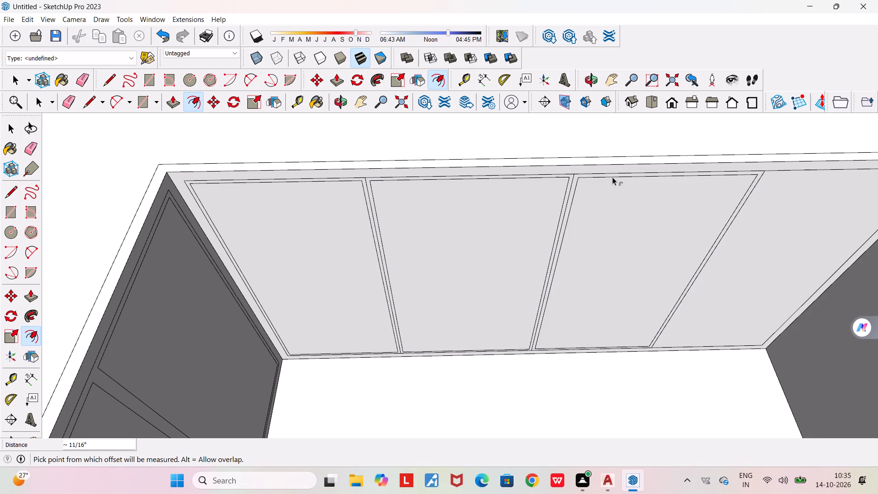
scroll(627, 224, down, 2)
click(792, 201)
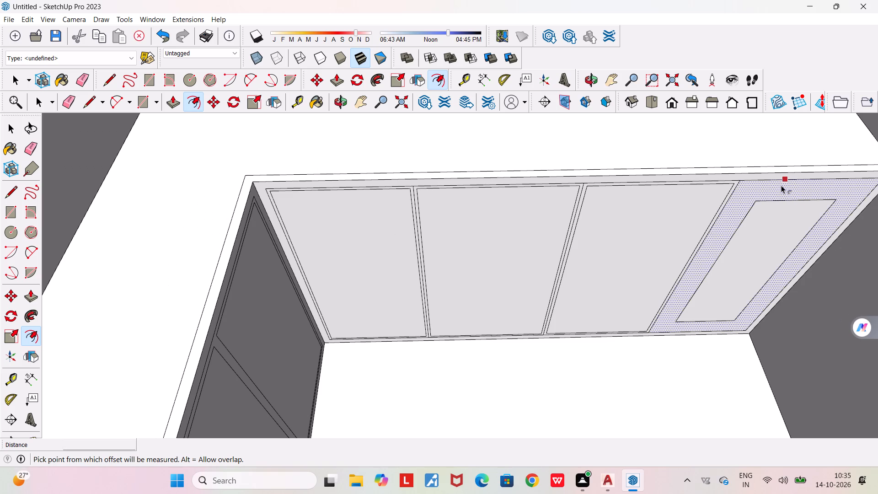
key(ctrl+z)
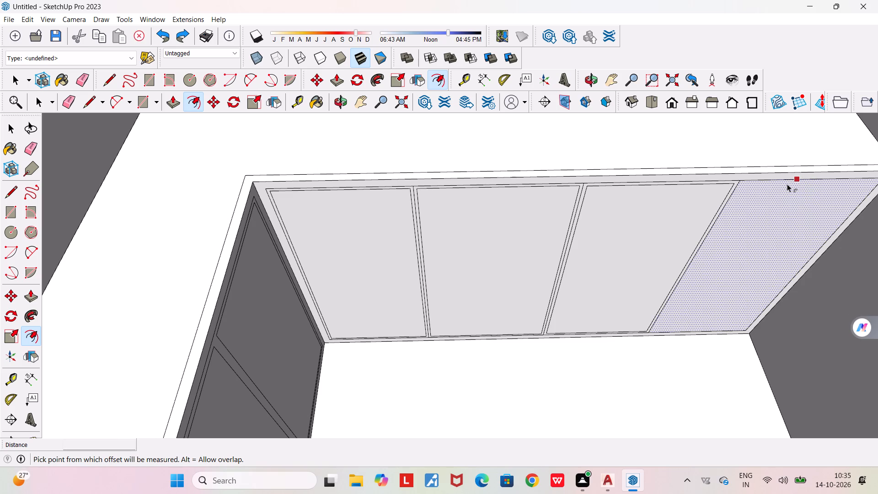
click(787, 184)
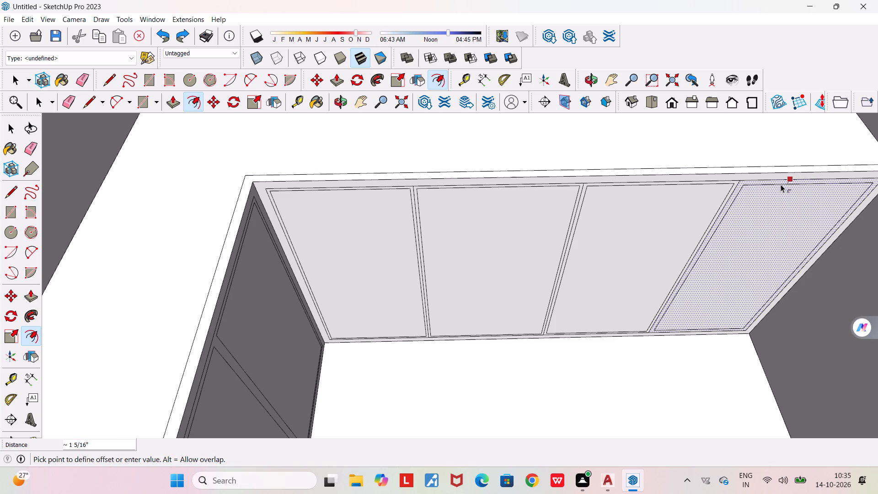
click(777, 183)
Erase the three original dividing lines between the four inset panels, leaving single strips between the panel outlines.
scroll(776, 233, down, 2)
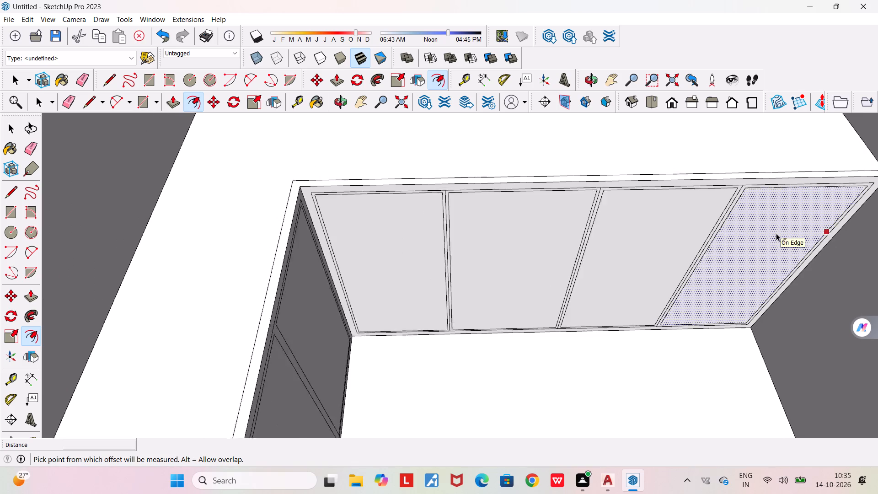
scroll(776, 233, down, 1)
scroll(852, 249, up, 5)
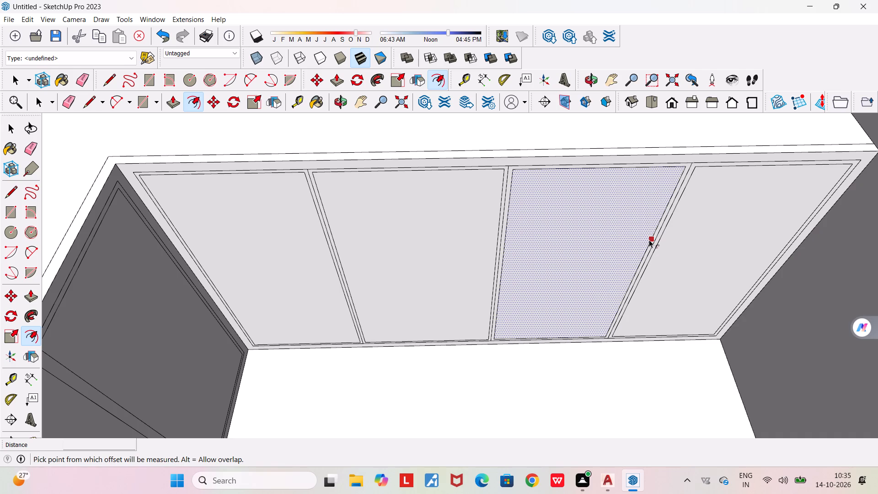
middle_drag(649, 240, 620, 172)
scroll(642, 236, up, 1)
scroll(620, 172, down, 1)
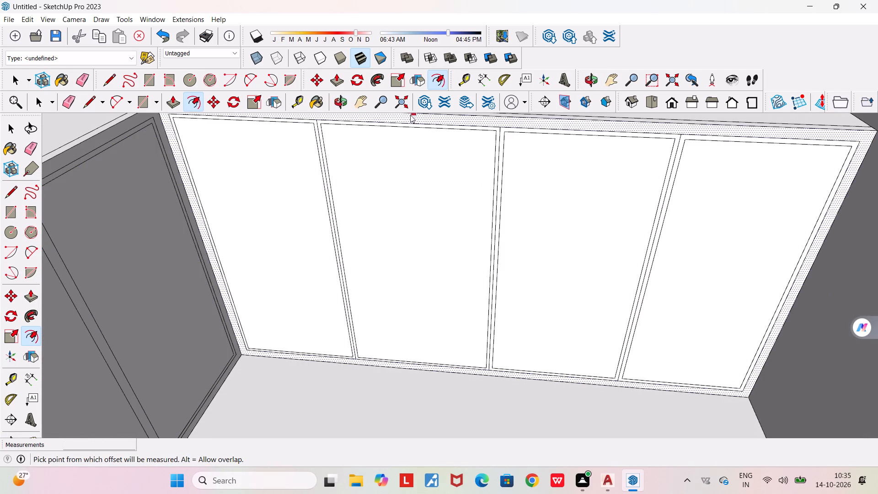
key(e)
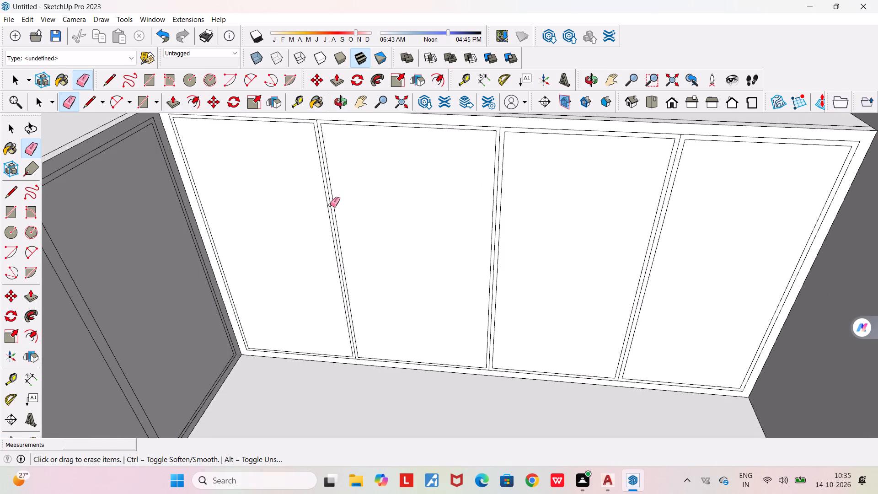
click(330, 205)
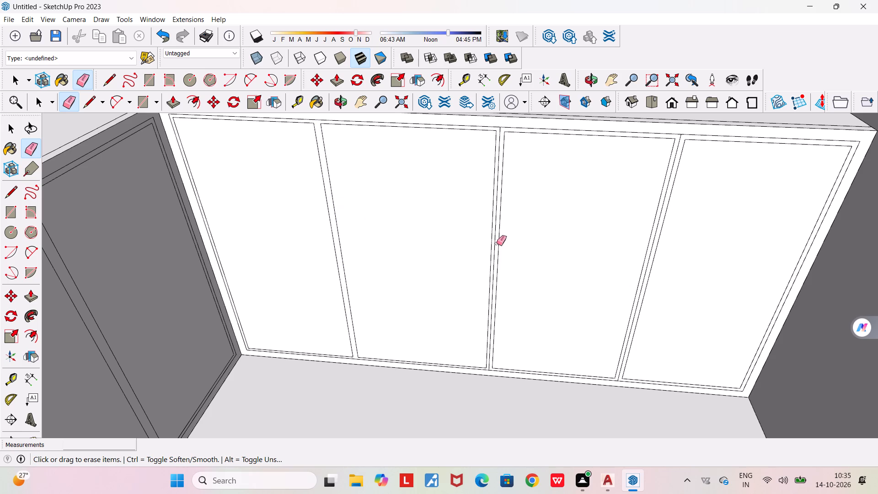
click(496, 243)
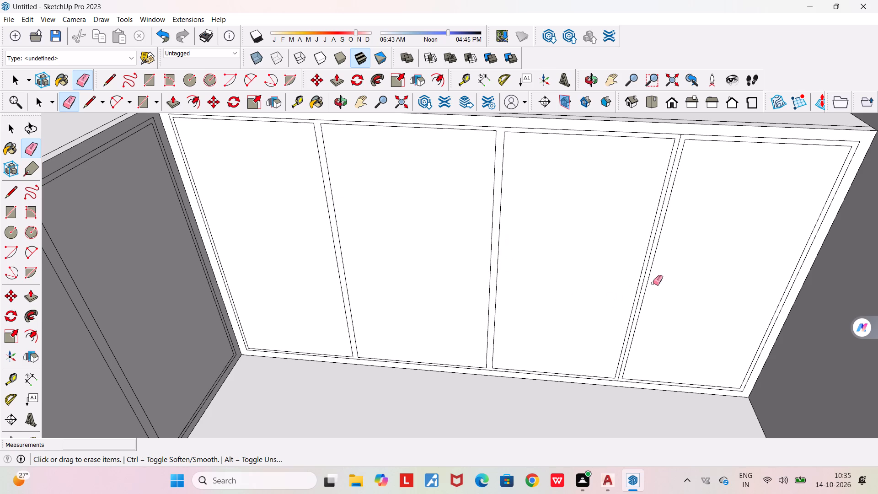
click(645, 279)
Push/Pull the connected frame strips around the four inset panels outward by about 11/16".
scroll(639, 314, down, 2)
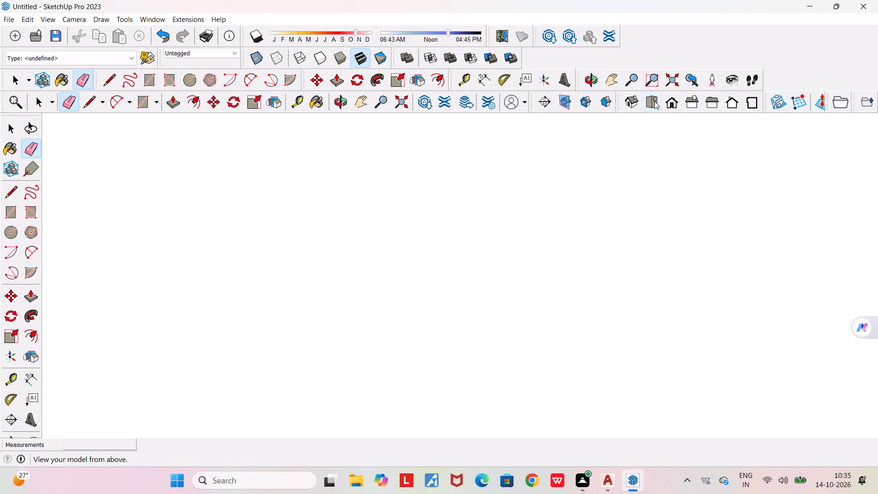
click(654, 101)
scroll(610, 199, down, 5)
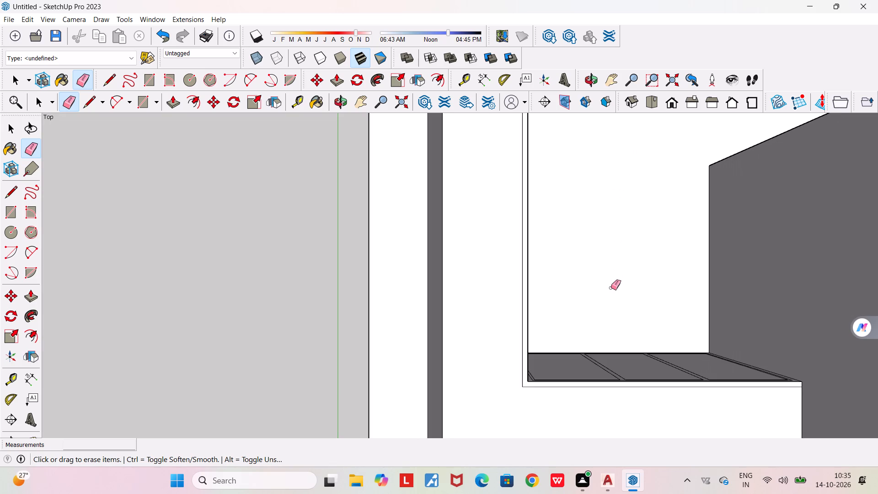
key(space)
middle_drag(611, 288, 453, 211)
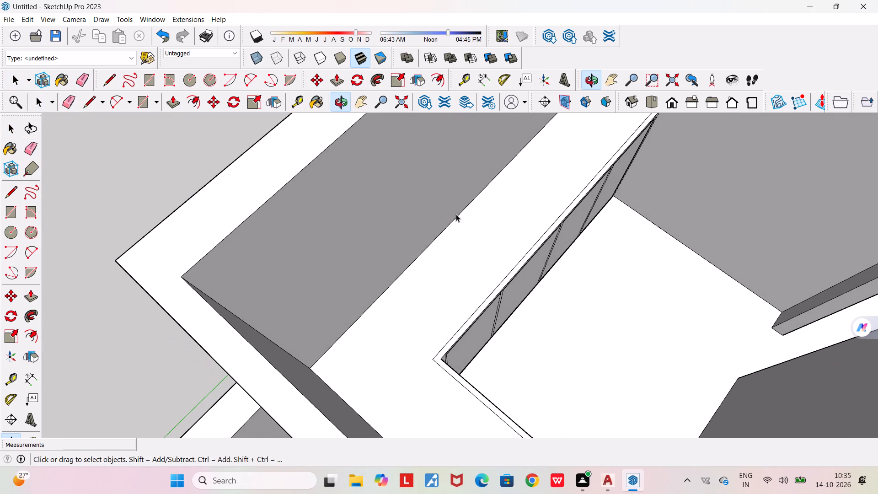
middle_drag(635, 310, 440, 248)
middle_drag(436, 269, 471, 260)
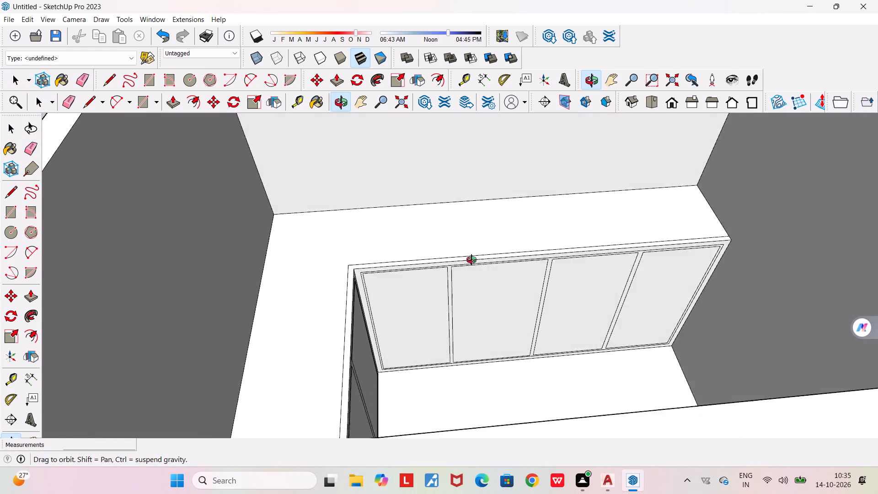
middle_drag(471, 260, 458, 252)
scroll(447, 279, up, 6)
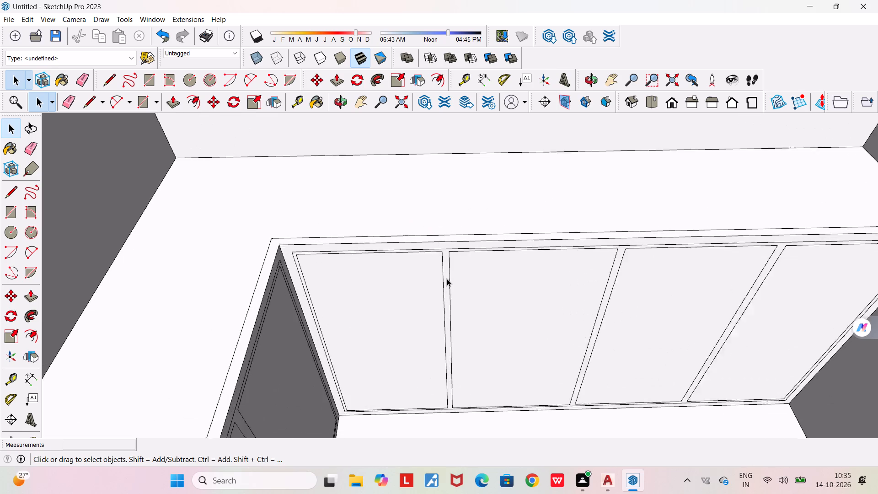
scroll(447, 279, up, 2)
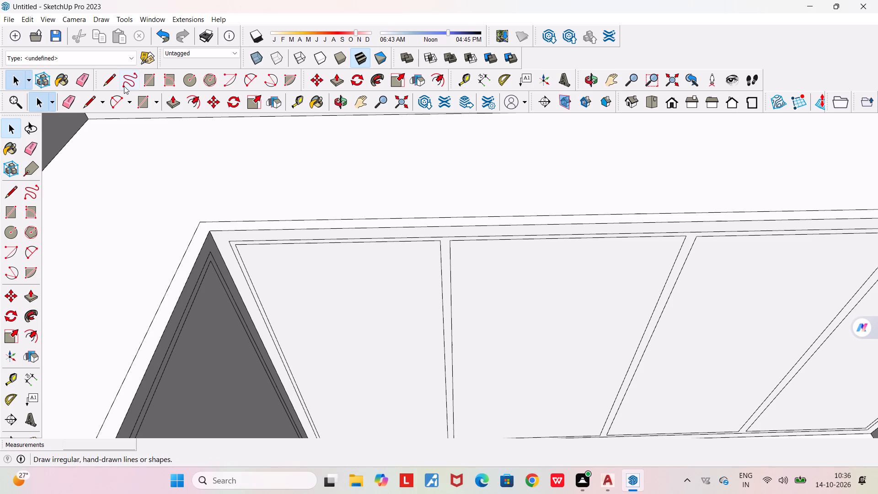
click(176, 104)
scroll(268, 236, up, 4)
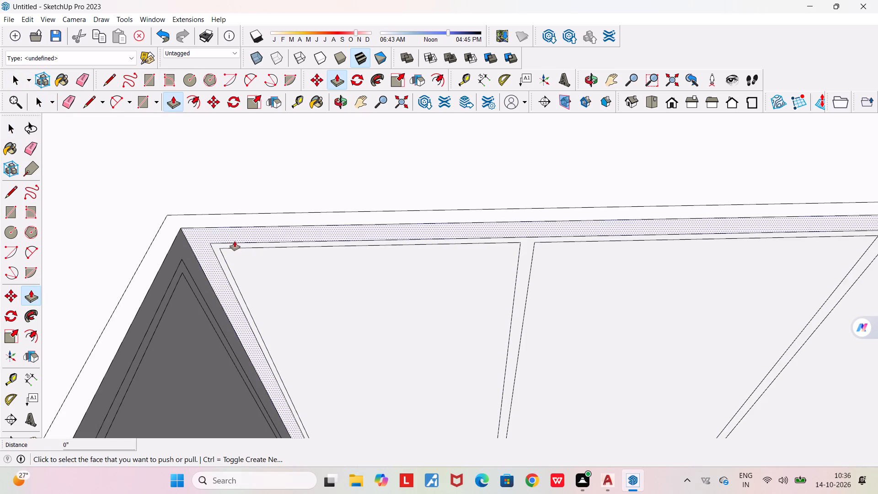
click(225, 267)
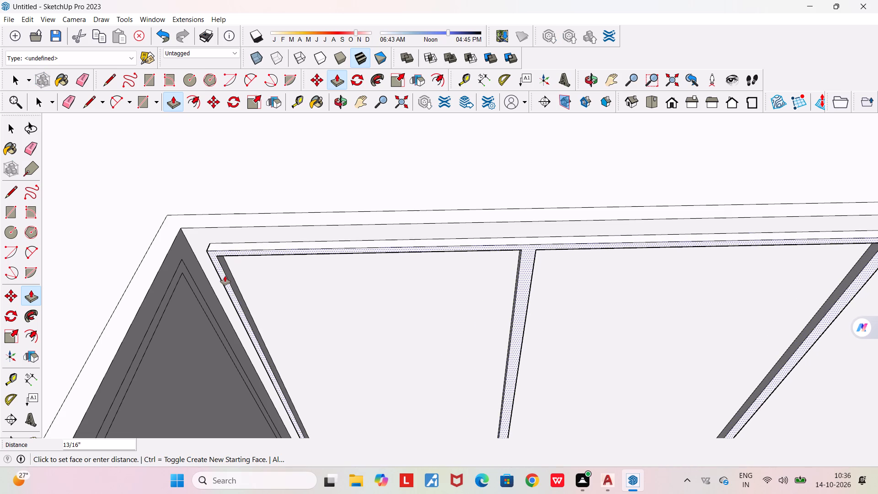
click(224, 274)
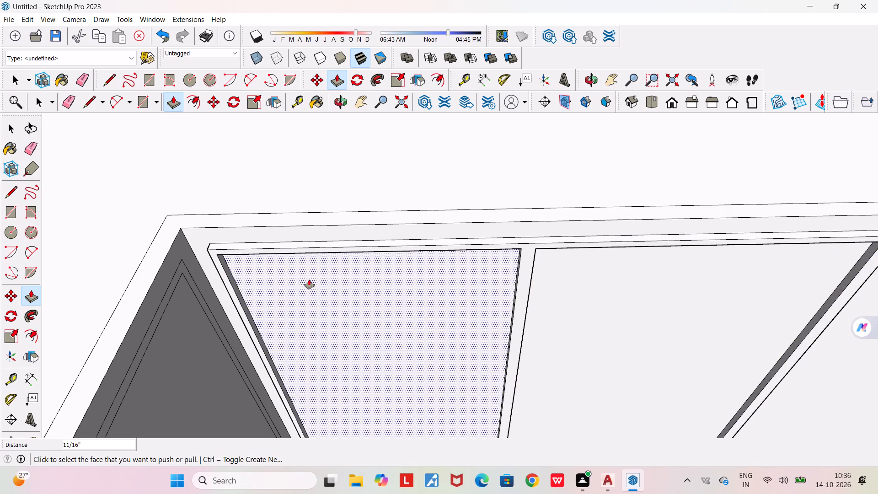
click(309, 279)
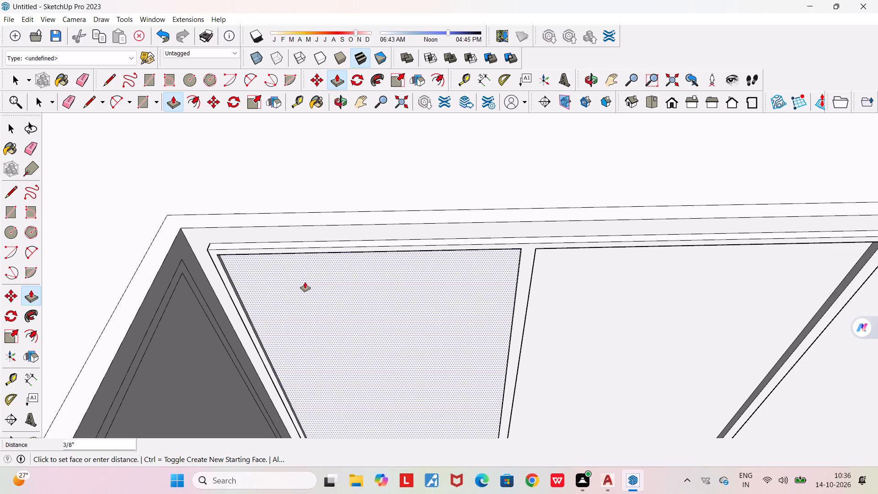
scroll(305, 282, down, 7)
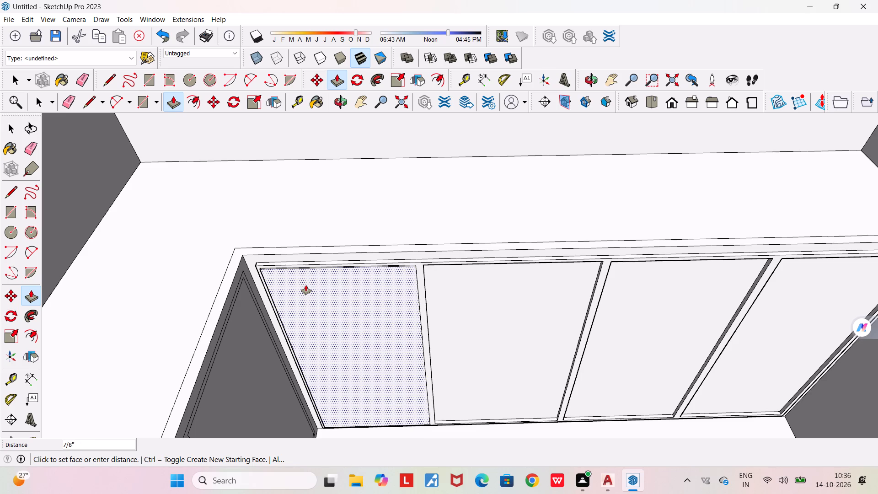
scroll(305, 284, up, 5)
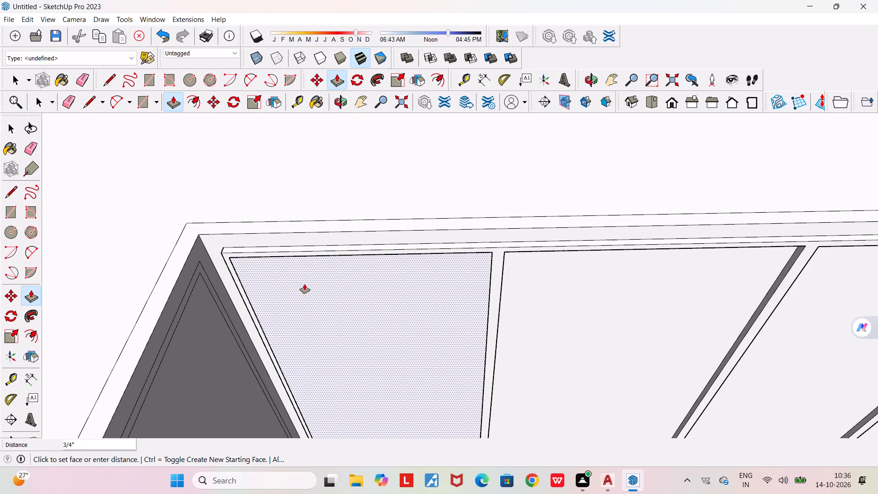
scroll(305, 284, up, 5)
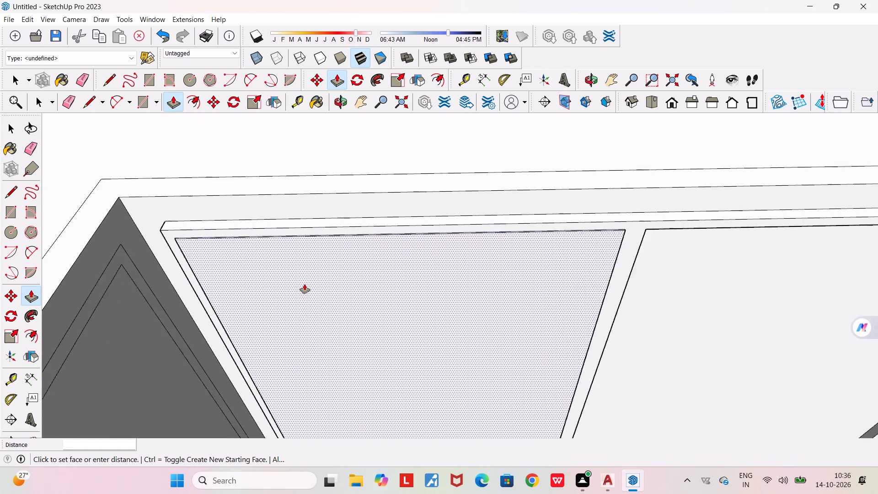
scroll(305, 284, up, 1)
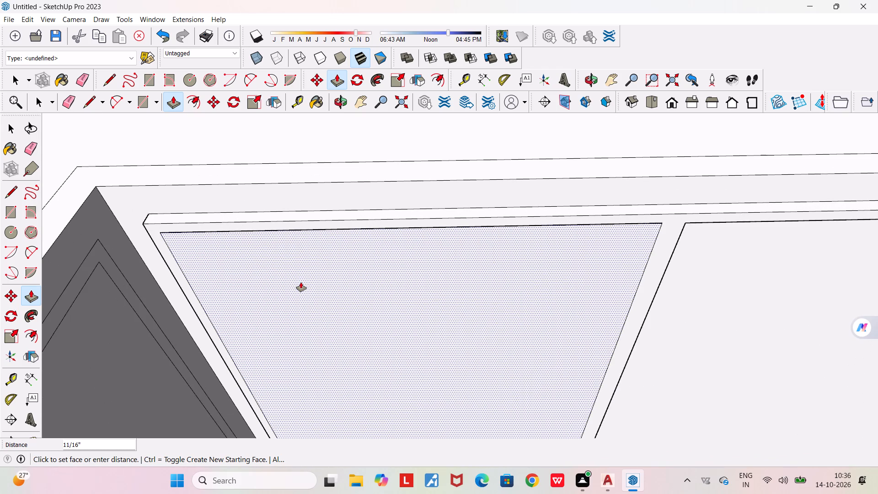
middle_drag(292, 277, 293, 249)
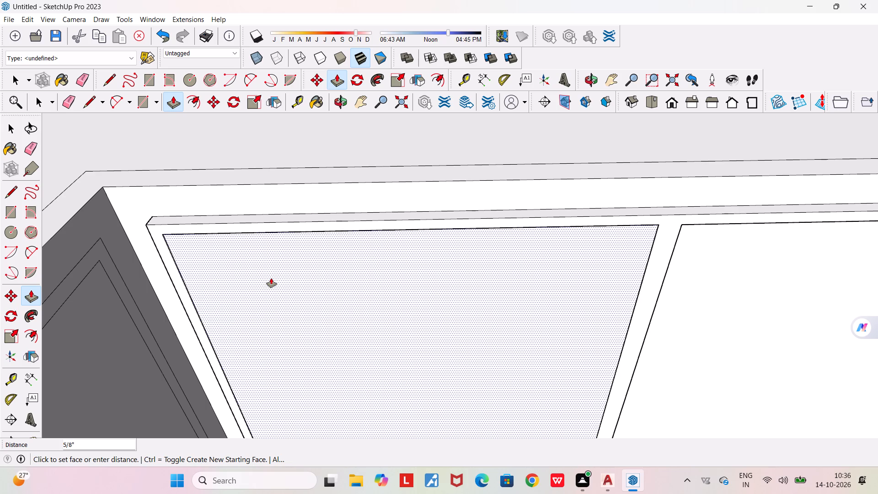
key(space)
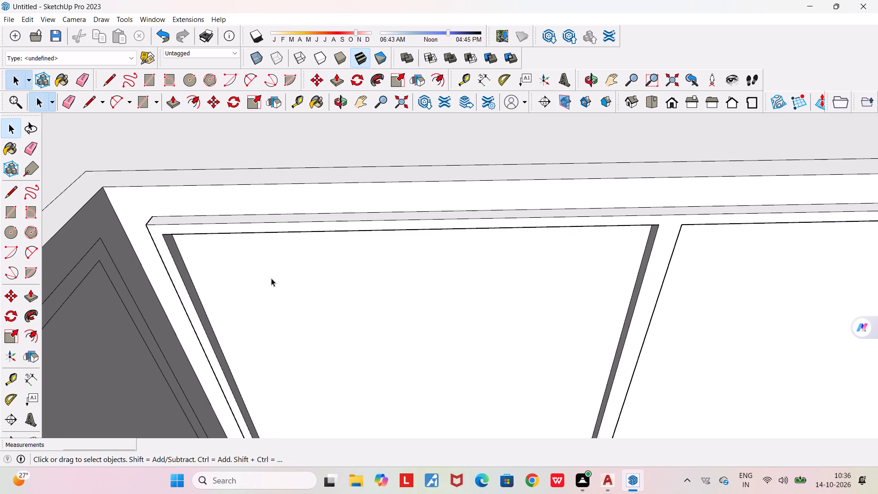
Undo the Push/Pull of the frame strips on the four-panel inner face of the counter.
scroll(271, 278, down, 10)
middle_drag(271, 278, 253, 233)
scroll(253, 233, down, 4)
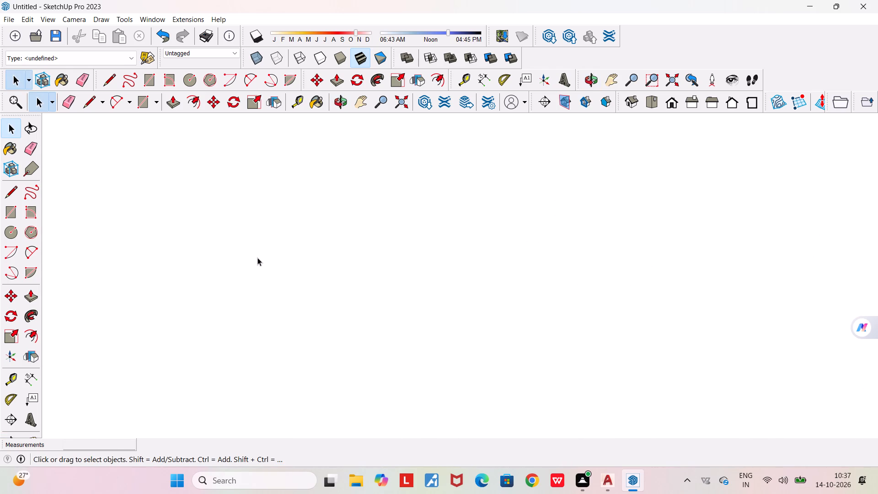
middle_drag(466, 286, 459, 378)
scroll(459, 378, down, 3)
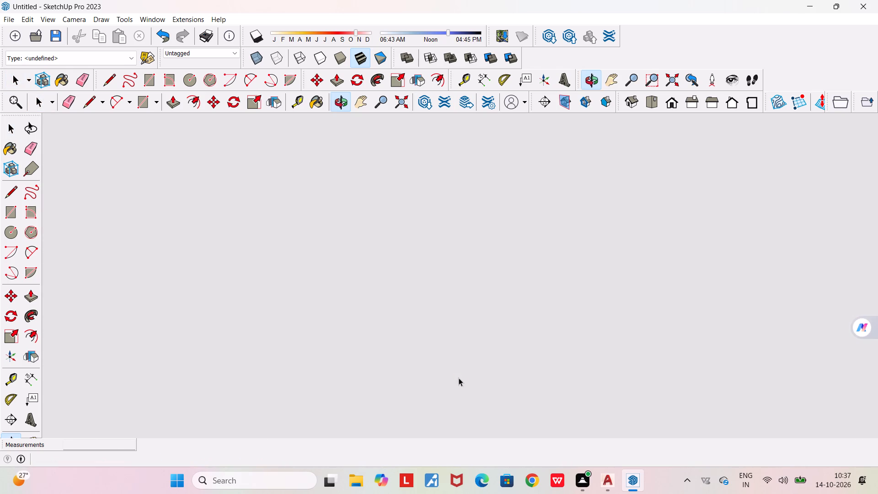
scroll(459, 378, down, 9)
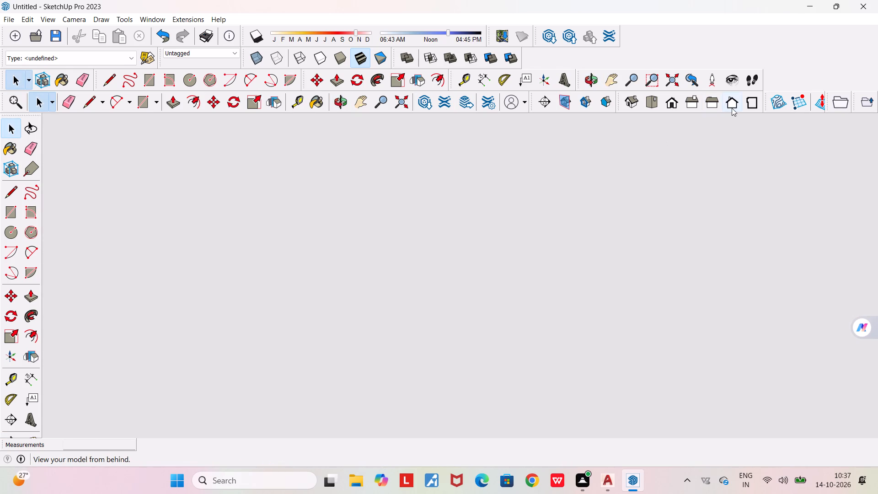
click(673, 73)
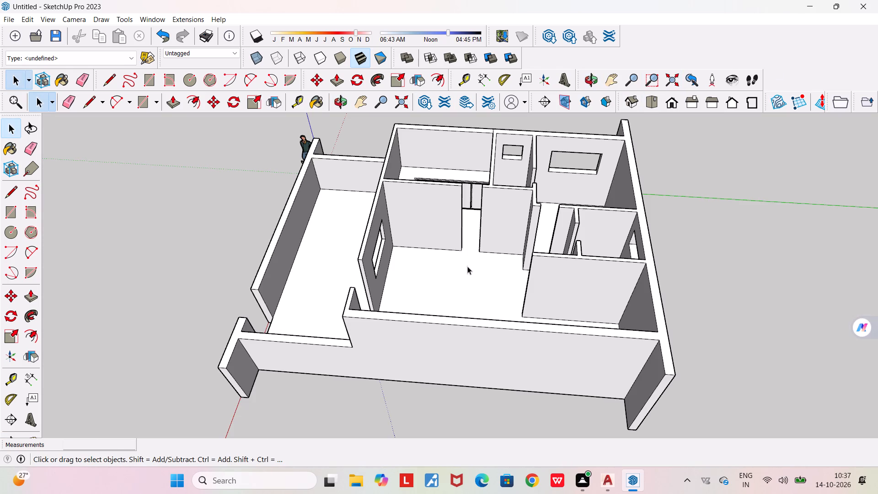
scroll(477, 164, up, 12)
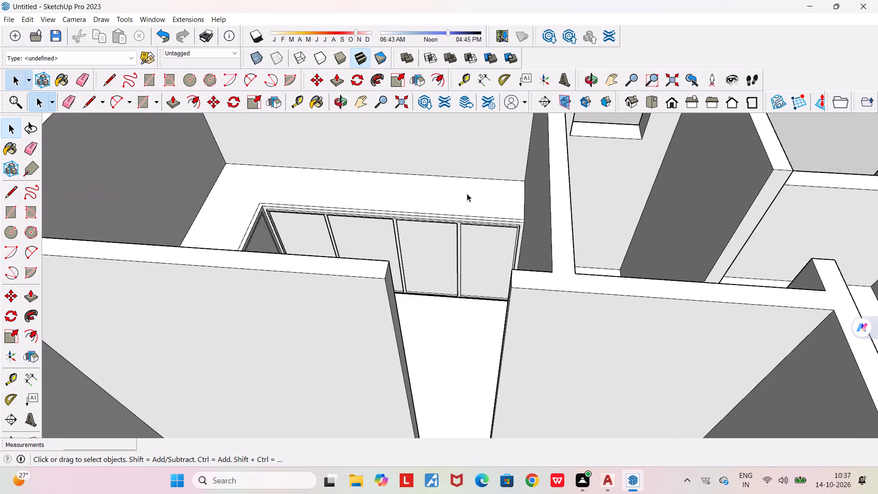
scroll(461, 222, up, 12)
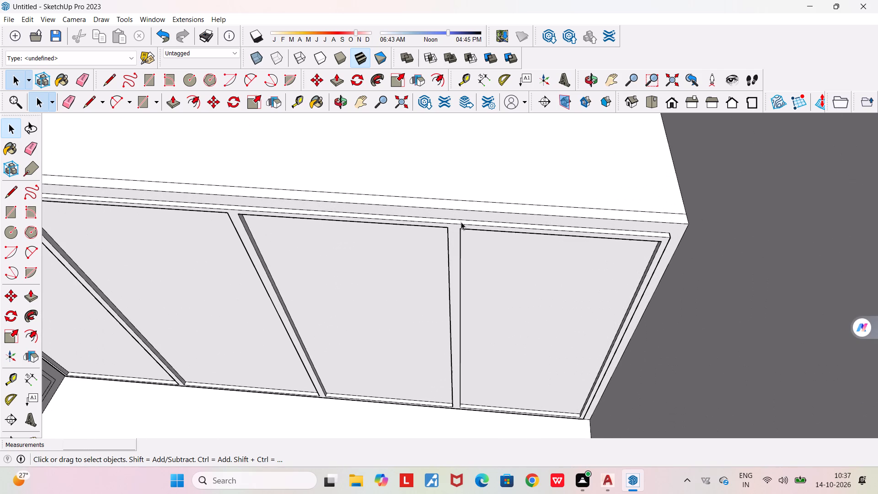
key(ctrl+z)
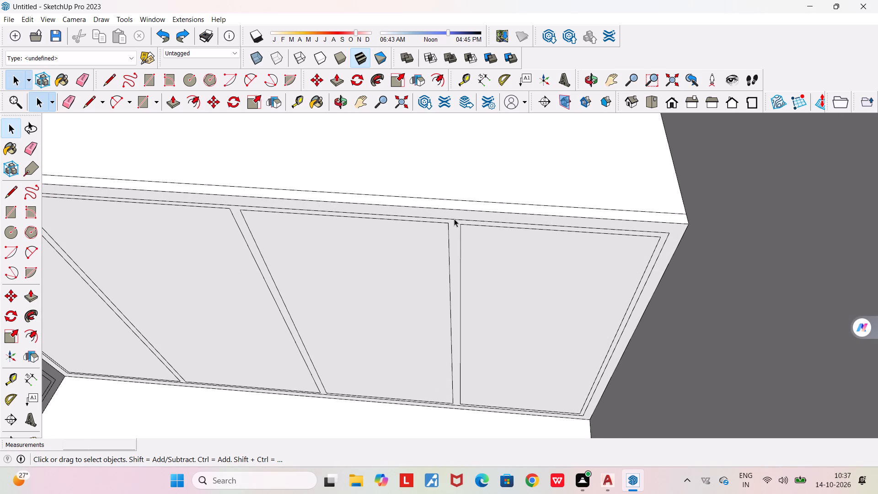
Push/Pull the connected frame strips around the four inset panels outward from the counter's inner face.
scroll(450, 216, up, 3)
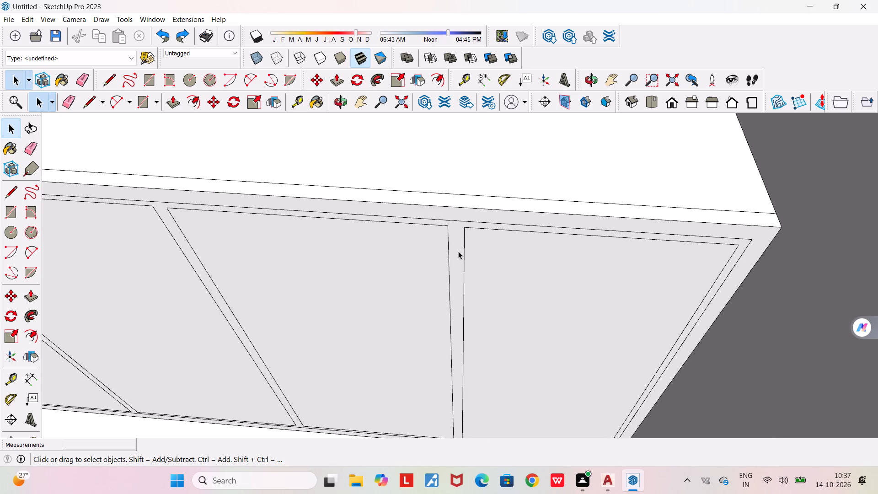
click(175, 102)
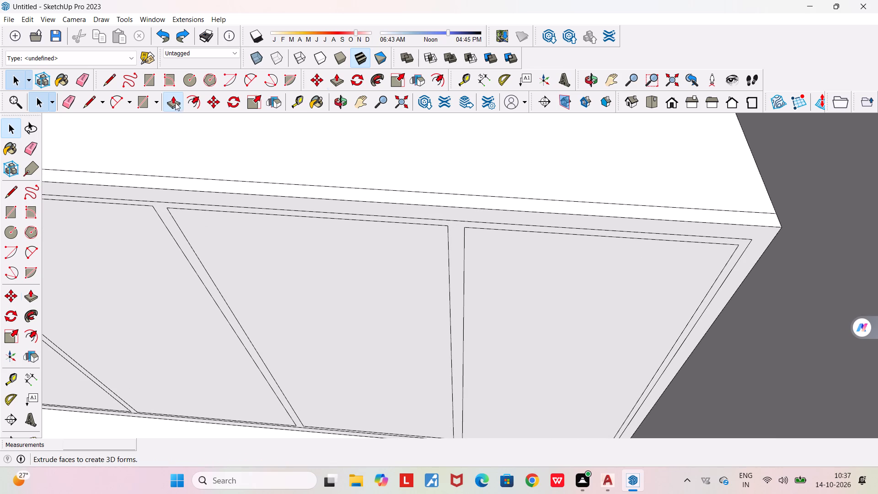
click(461, 238)
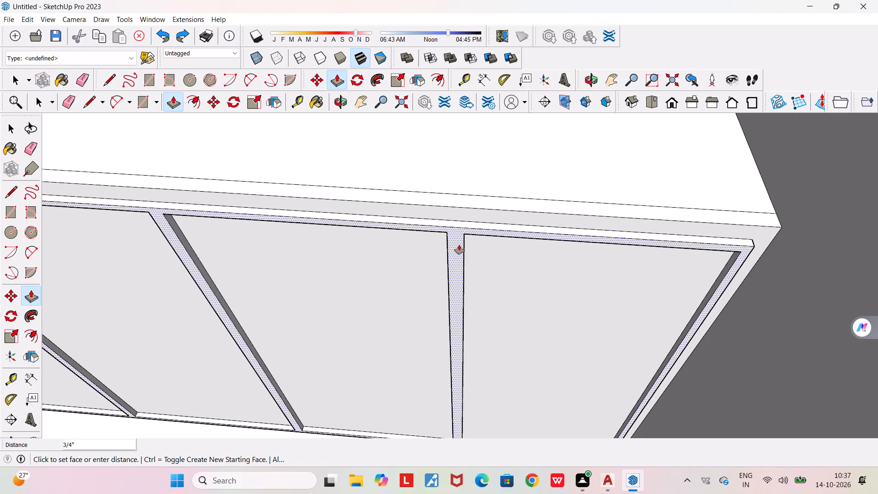
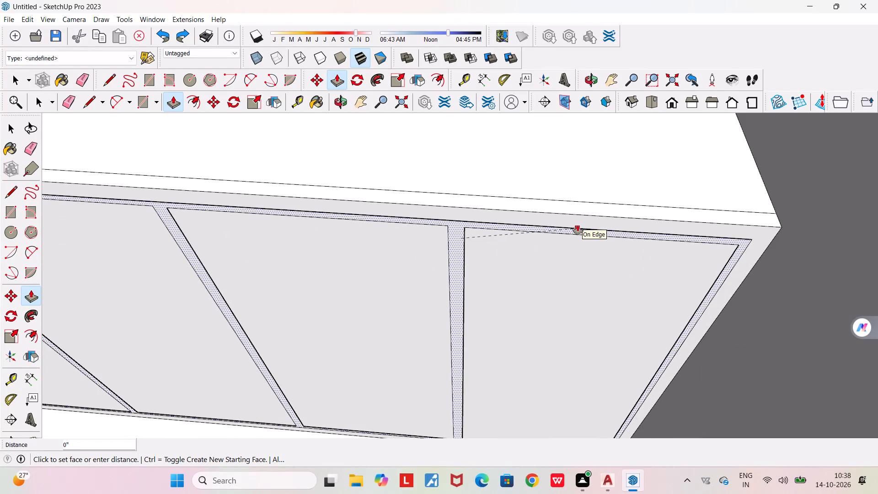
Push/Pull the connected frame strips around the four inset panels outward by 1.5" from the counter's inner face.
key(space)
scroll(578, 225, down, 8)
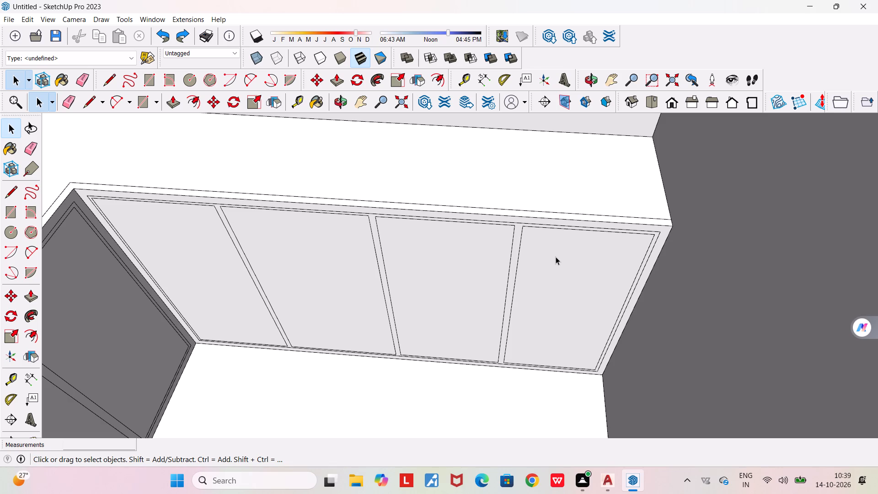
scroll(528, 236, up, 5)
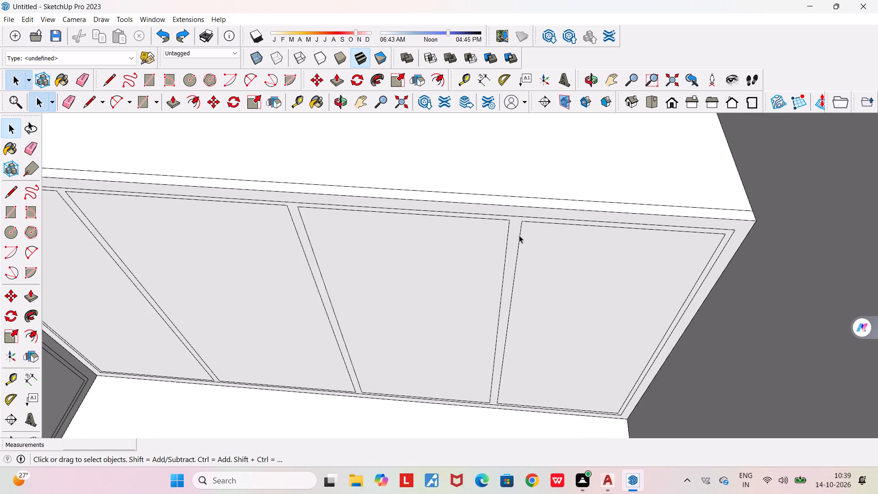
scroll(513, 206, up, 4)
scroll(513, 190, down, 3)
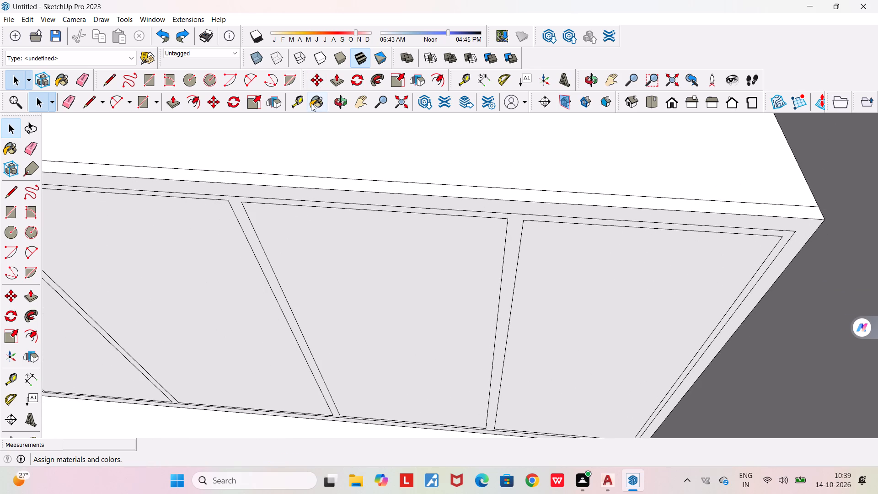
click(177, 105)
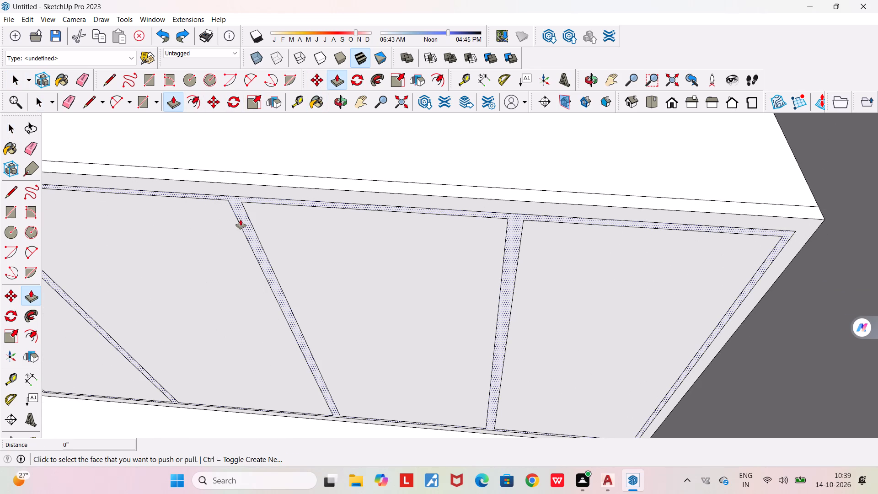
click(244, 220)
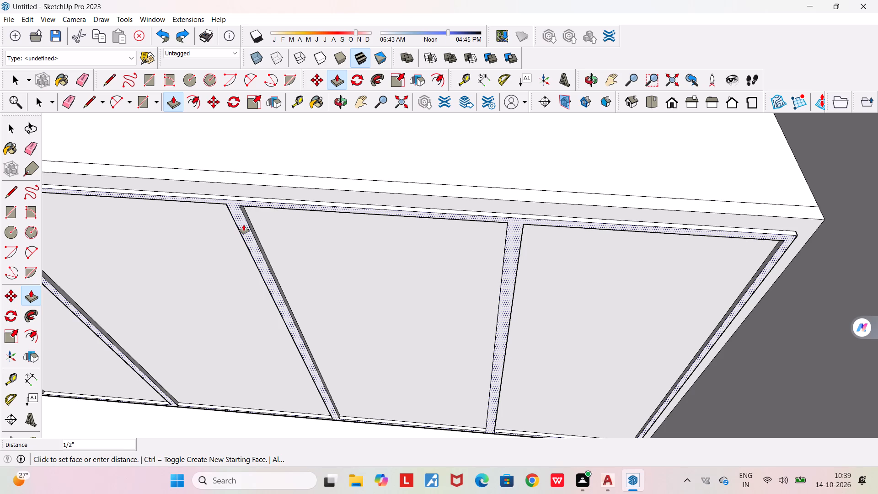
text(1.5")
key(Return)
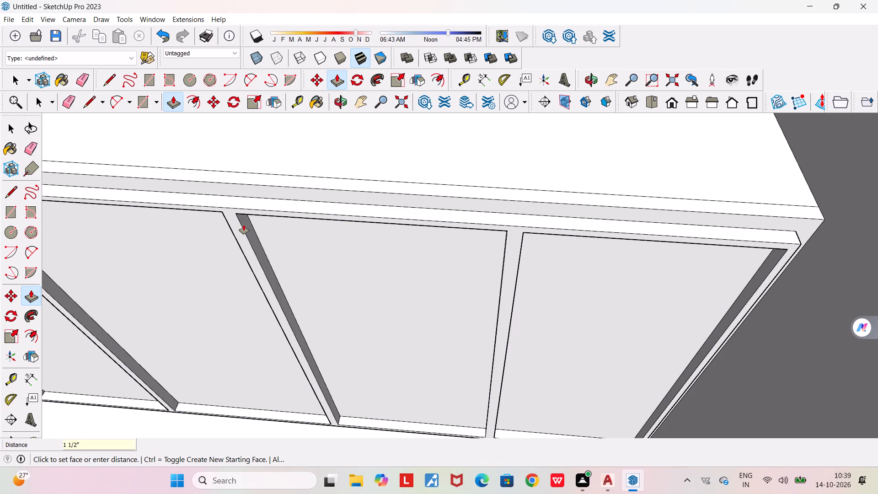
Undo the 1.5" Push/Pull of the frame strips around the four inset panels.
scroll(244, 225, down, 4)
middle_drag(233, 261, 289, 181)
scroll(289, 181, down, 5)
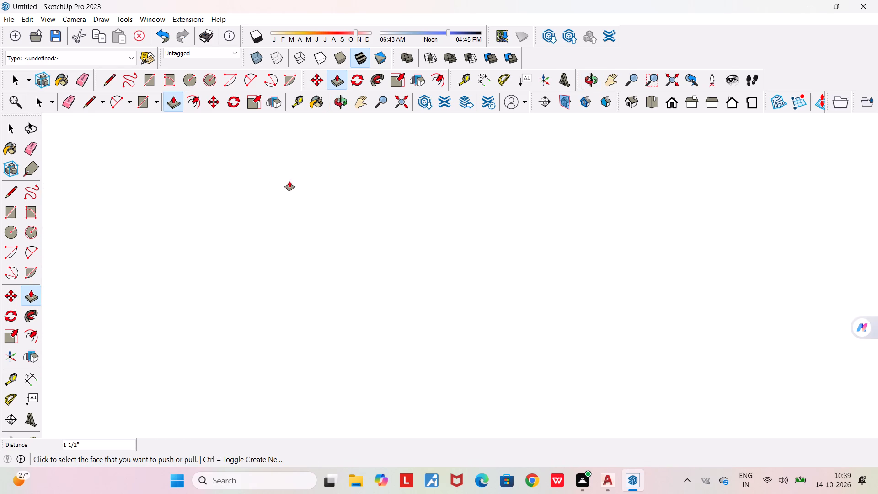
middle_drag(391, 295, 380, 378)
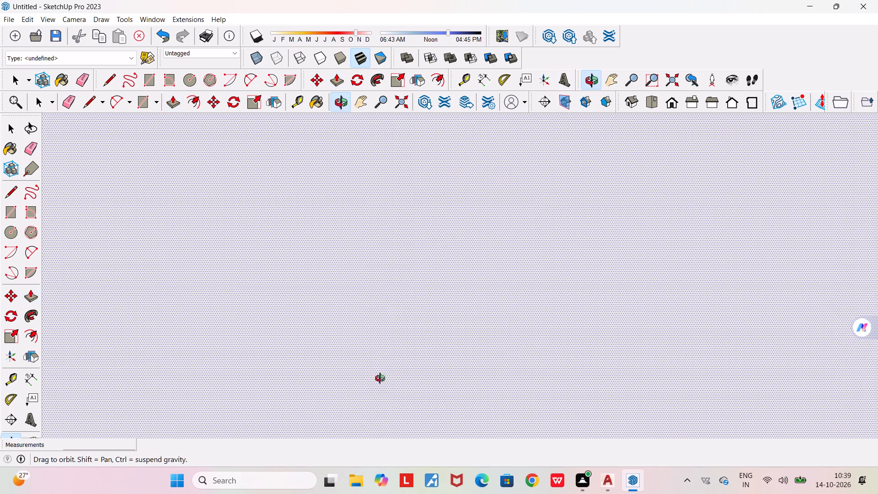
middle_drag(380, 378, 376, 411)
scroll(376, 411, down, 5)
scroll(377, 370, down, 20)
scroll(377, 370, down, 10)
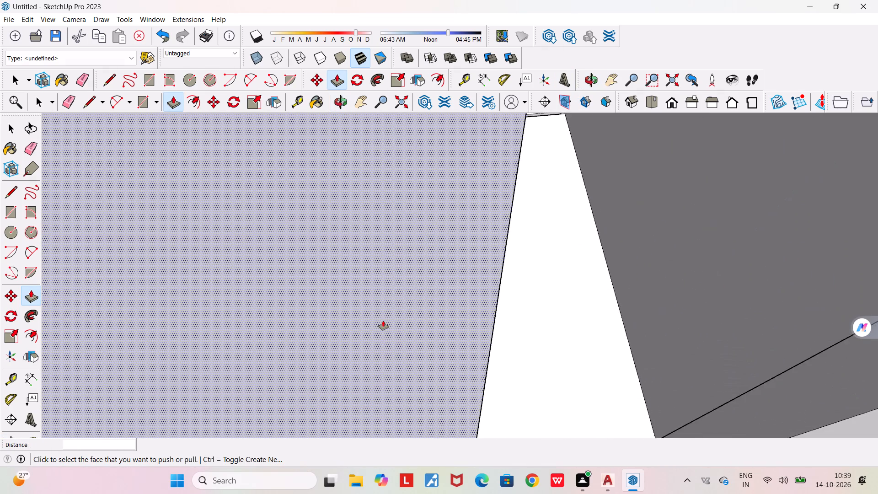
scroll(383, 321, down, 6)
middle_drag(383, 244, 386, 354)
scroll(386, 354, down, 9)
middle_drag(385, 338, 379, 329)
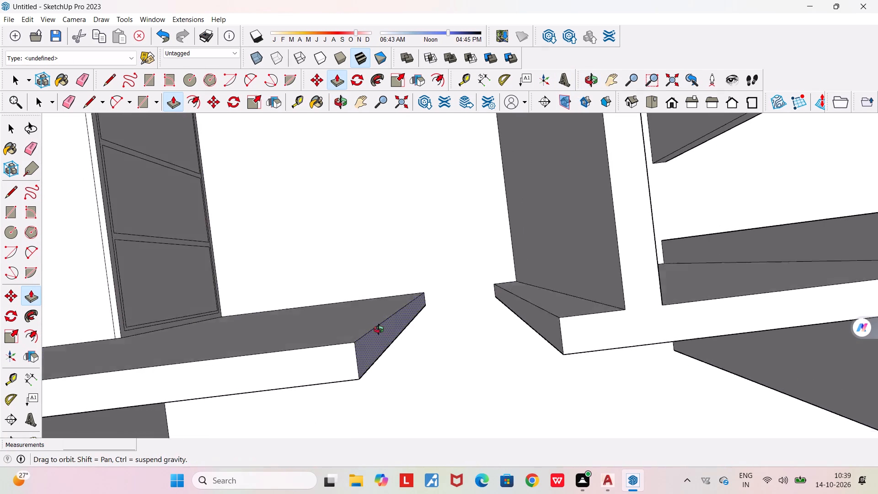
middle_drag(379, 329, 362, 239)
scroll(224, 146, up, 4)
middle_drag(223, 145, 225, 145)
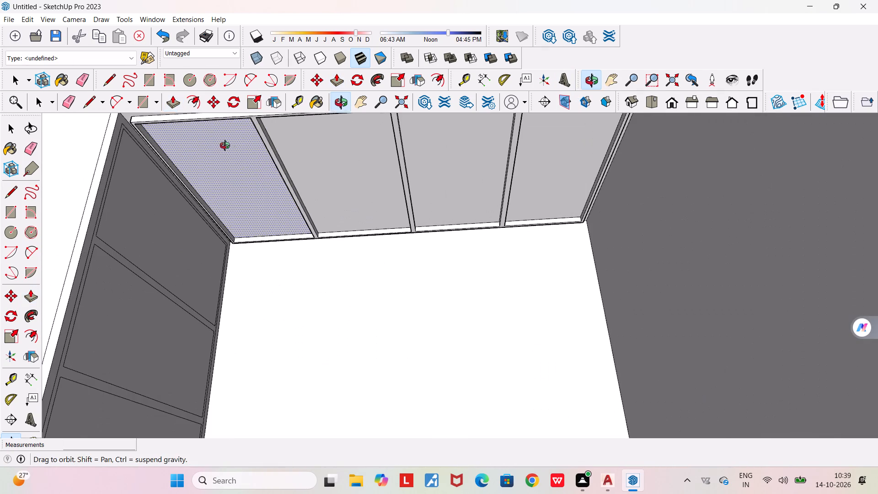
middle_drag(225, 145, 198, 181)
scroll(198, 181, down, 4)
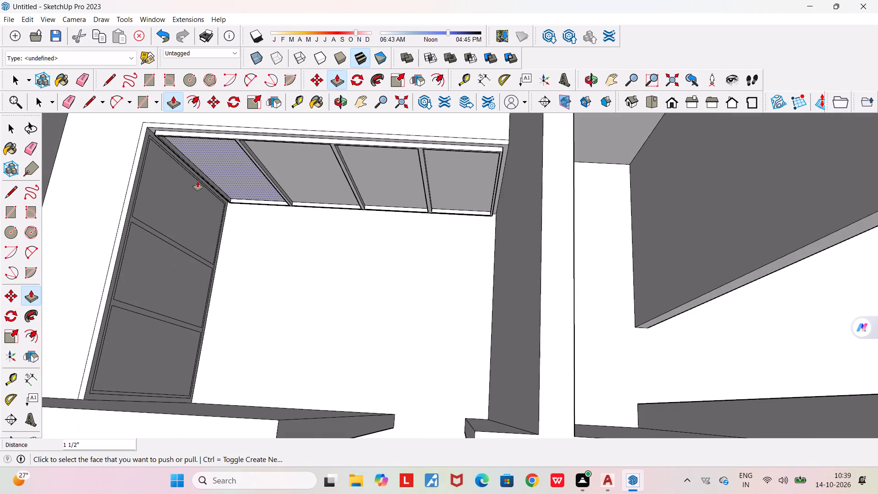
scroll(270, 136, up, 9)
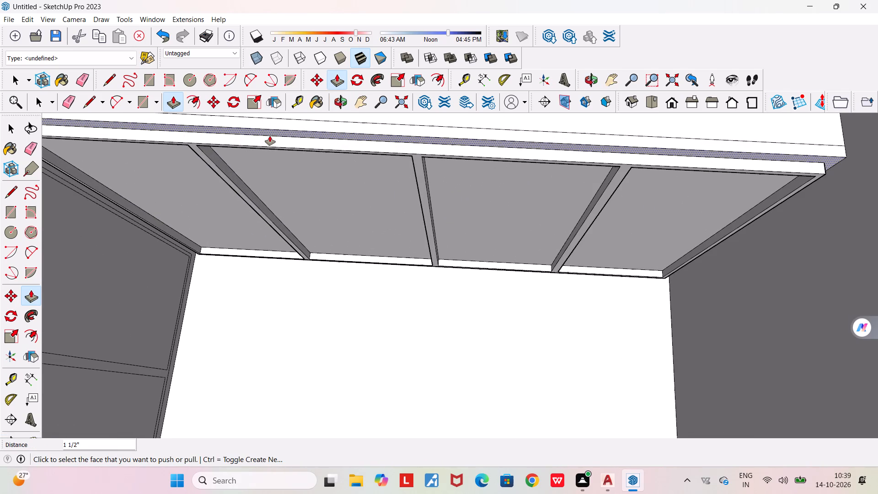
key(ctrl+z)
Push/Pull the connected frame strips around the four inset panels outward by 1".
scroll(205, 136, up, 5)
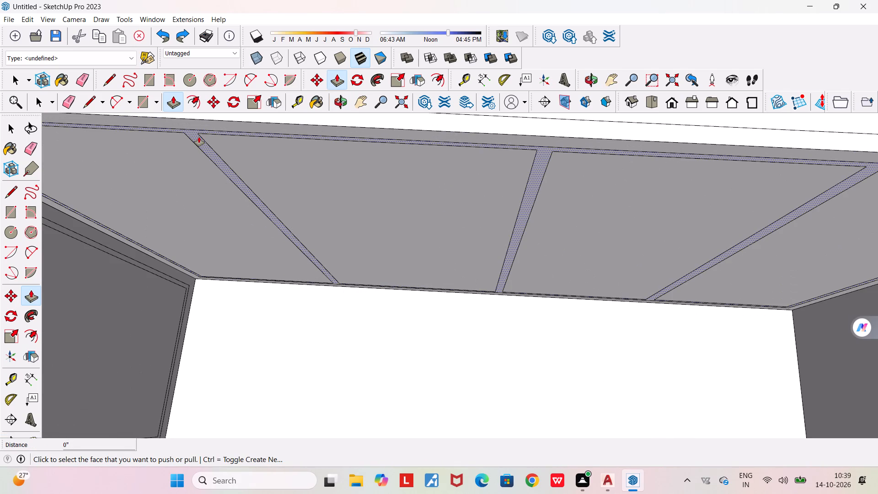
click(199, 137)
text(1")
key(shift+Return)
Push/Pull the connected frame strips on the counter's other inner face, around its inset panels, outward by 1".
scroll(198, 142, down, 7)
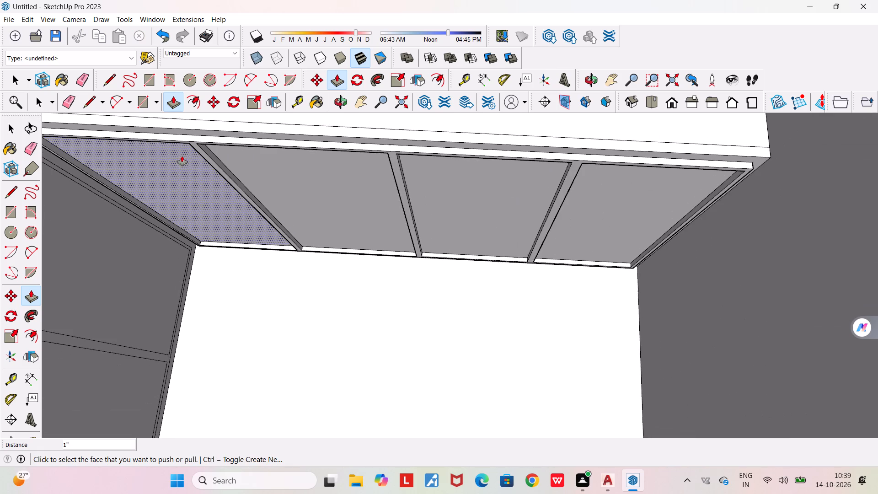
scroll(120, 209, down, 5)
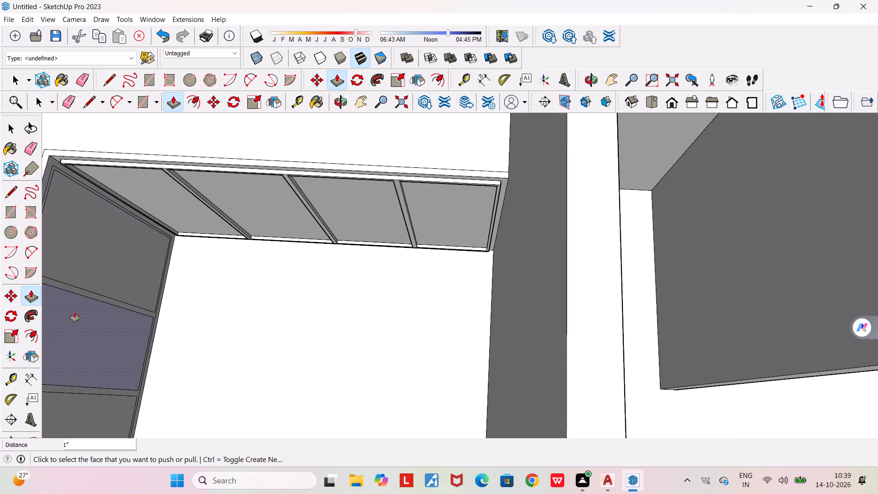
scroll(81, 287, up, 5)
click(80, 293)
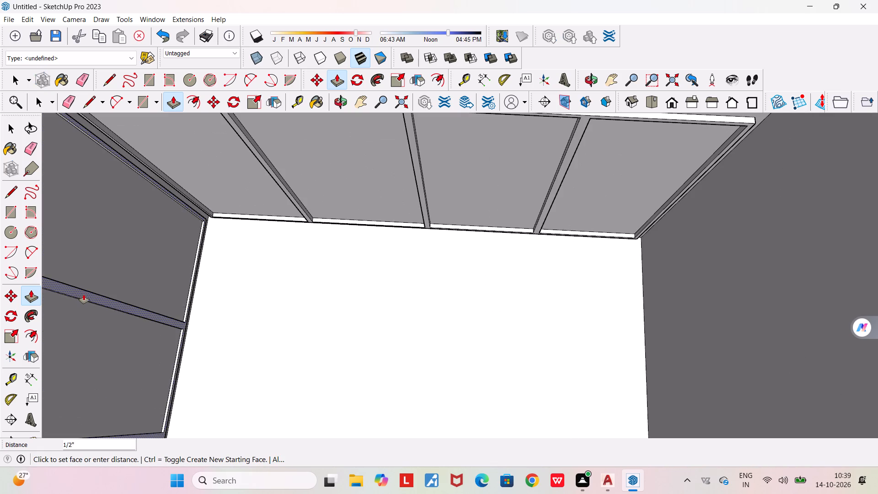
text(1")
key(Return)
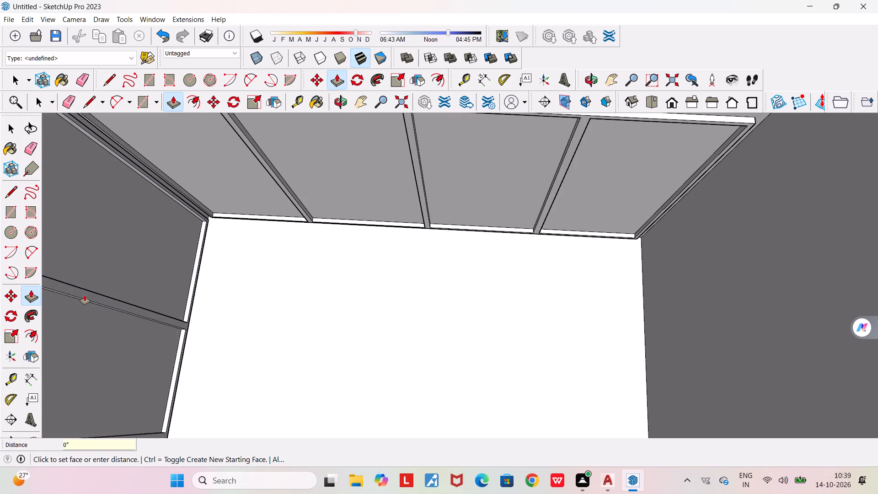
Examine the raised panel frames on both inner faces of the L-shaped counter and where they meet at the corner.
scroll(85, 295, down, 11)
middle_drag(121, 349, 125, 301)
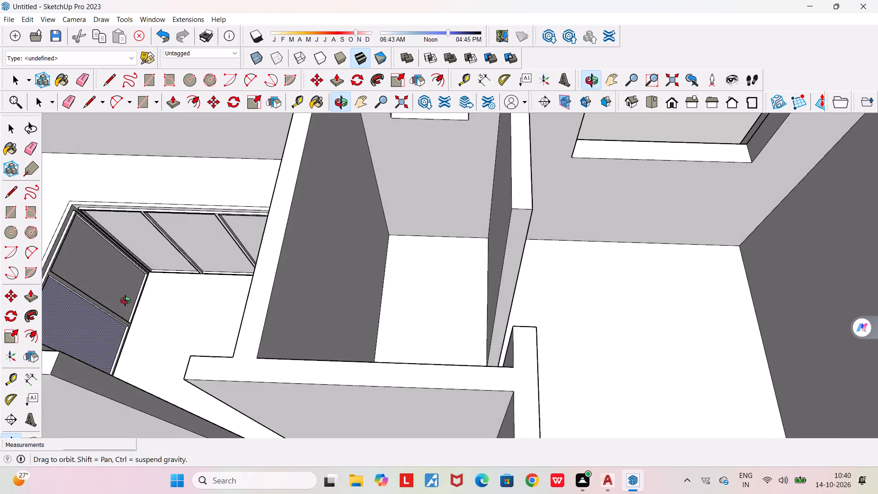
middle_drag(125, 301, 126, 298)
scroll(126, 298, down, 4)
middle_drag(141, 307, 67, 267)
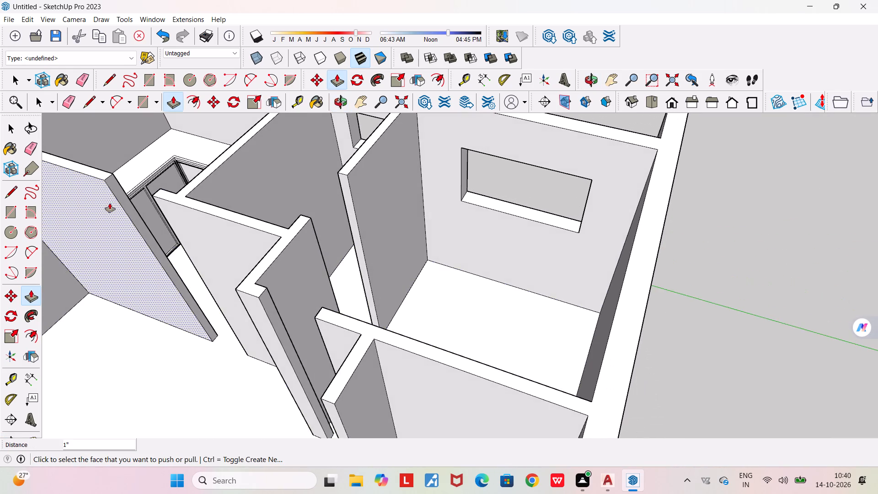
scroll(126, 177, up, 17)
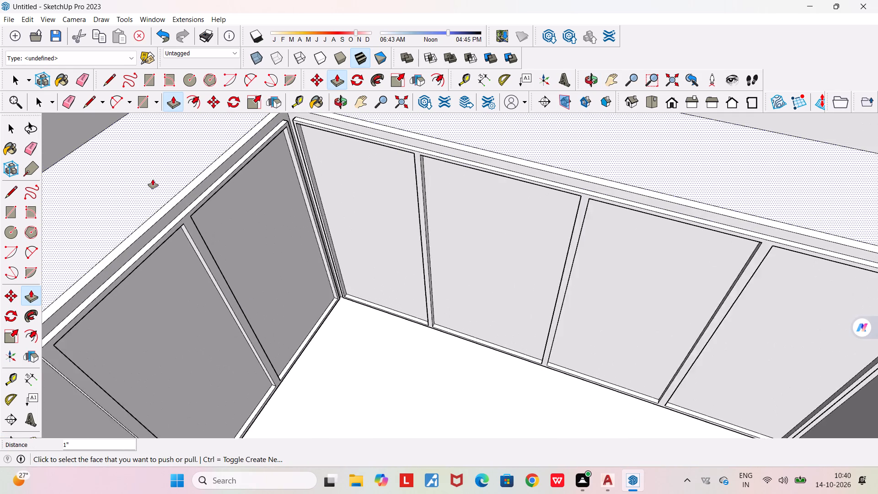
scroll(148, 236, up, 4)
scroll(148, 236, down, 1)
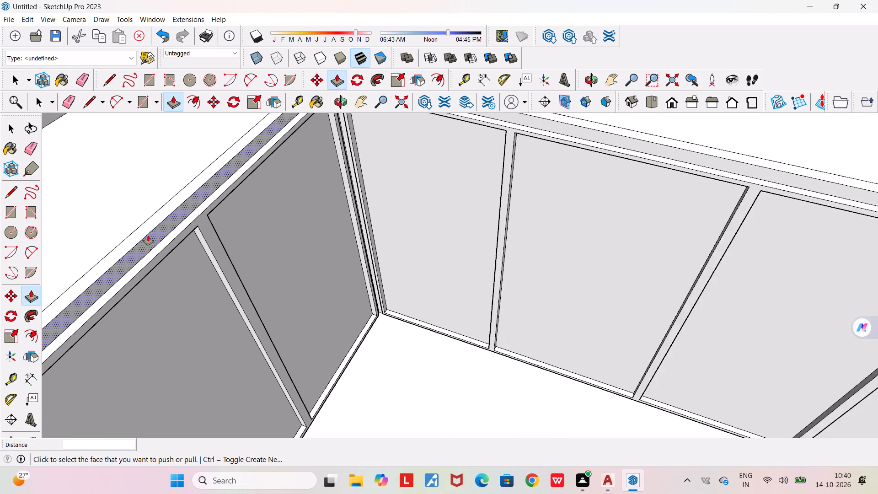
scroll(148, 236, down, 7)
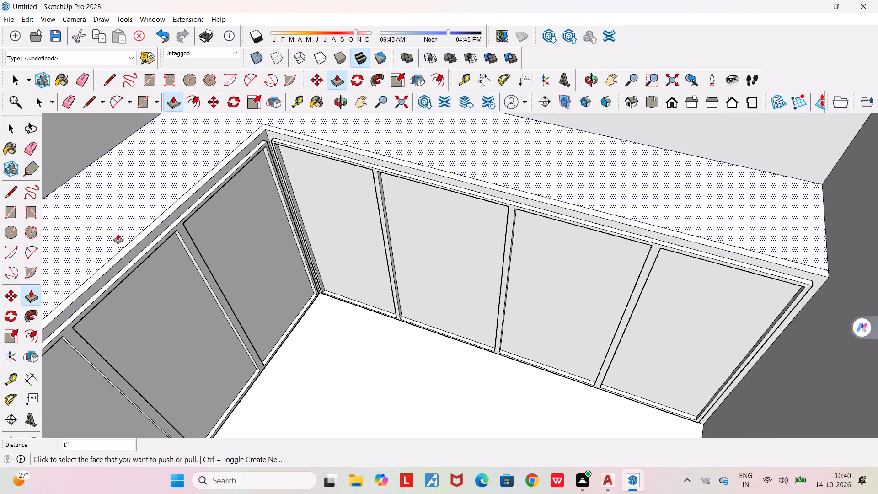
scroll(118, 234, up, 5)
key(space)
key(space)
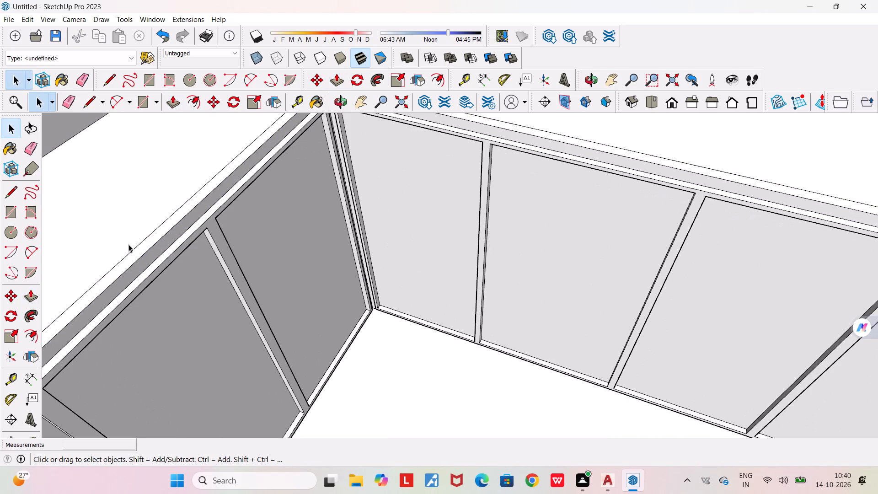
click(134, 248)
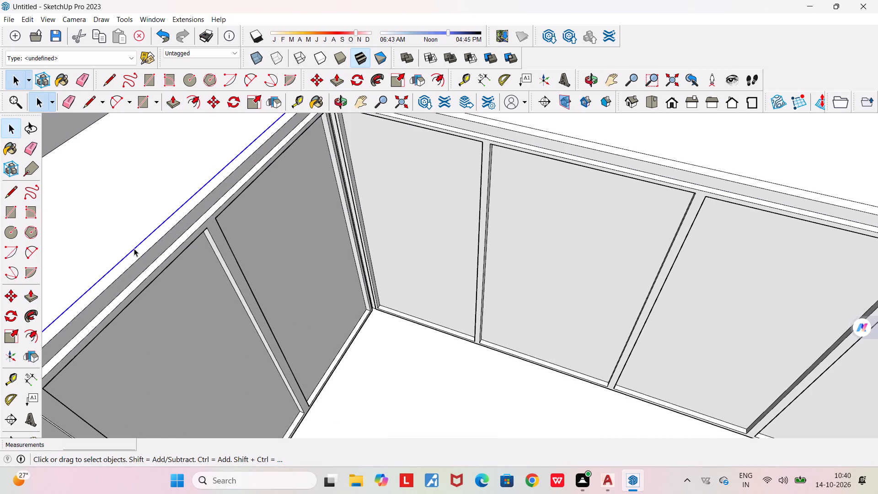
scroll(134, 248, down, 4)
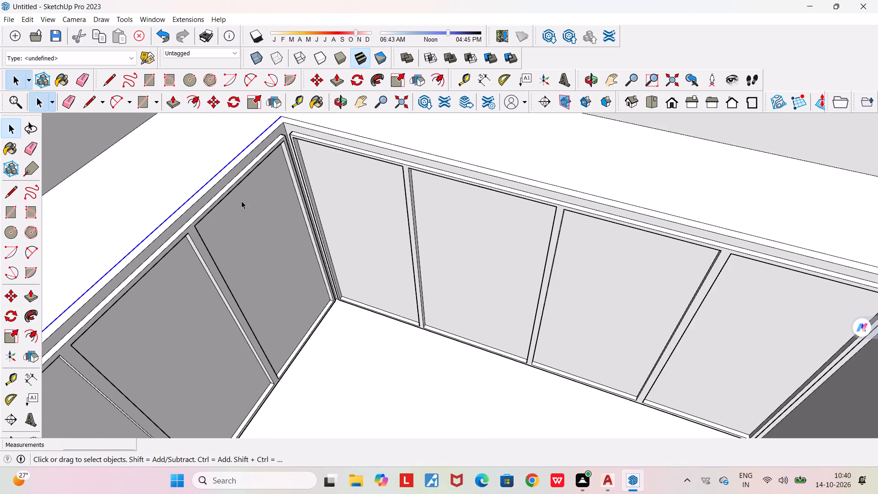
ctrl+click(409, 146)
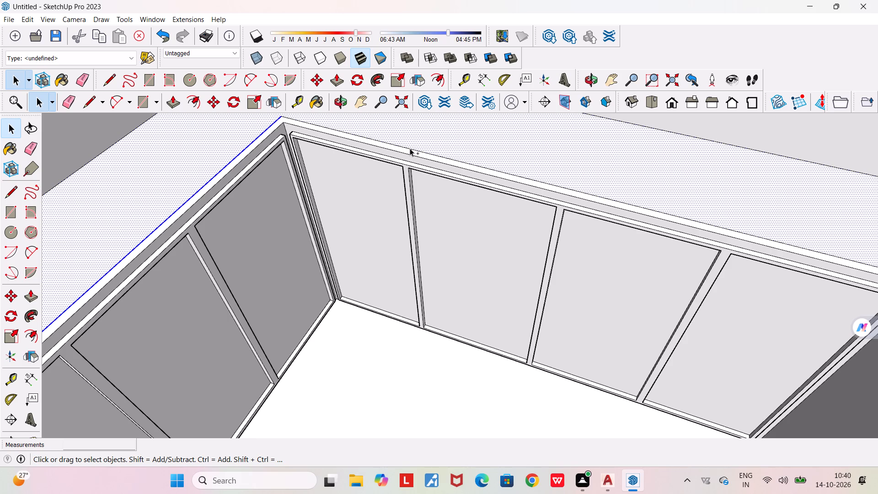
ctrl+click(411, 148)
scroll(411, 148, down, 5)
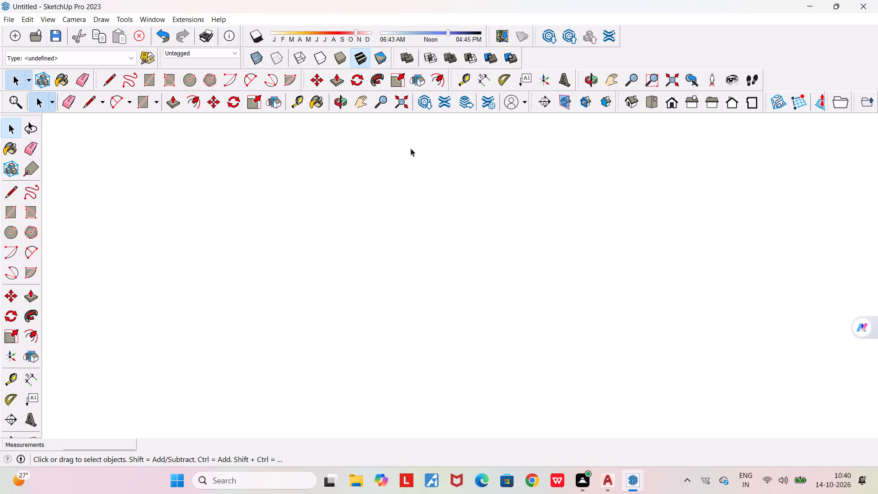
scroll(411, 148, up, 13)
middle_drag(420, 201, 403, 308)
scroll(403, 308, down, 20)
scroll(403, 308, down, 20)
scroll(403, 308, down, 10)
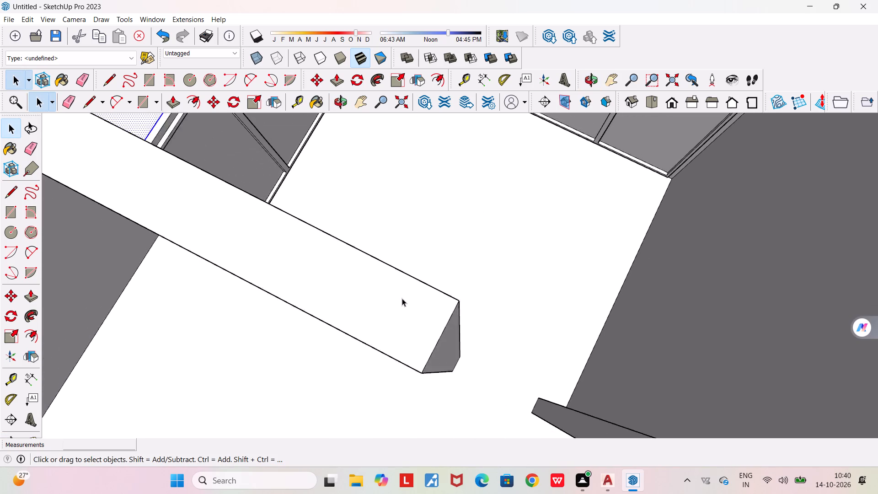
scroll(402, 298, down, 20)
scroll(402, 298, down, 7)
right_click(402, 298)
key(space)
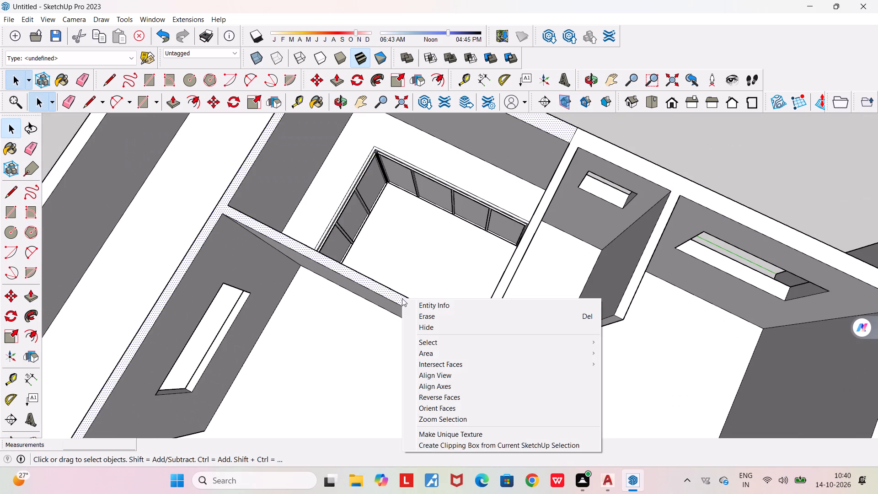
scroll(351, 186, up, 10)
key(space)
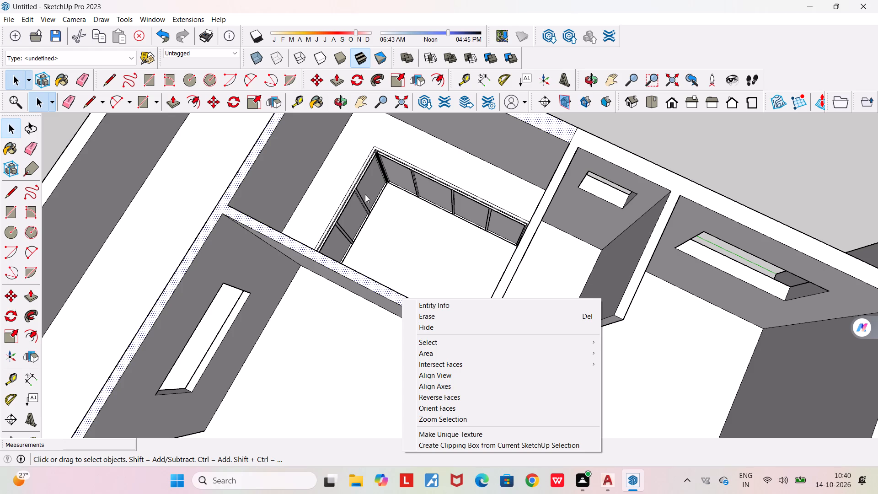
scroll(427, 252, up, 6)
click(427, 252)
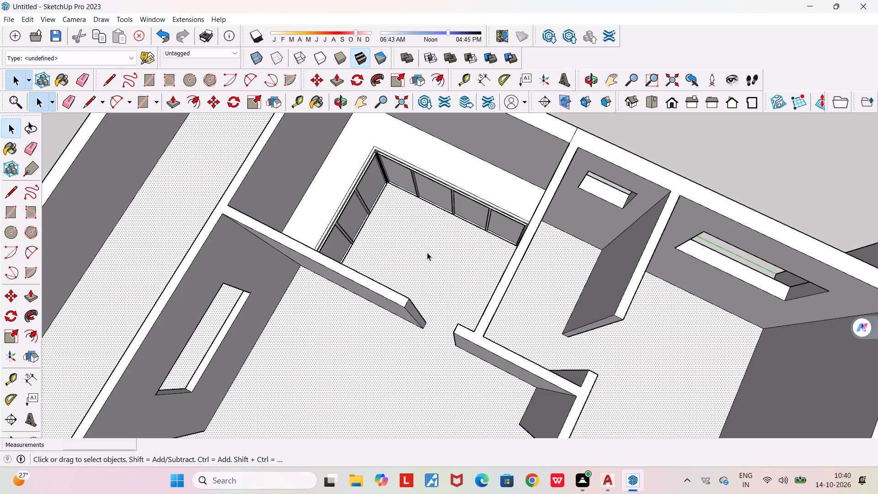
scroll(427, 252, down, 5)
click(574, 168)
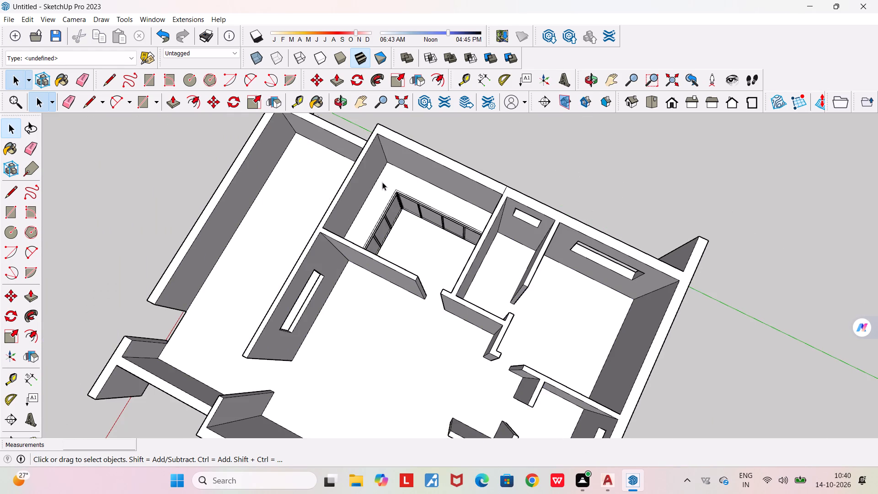
Erase the two stray edge lines running parallel to the inner edges on top of the L-shaped counter.
scroll(382, 182, up, 15)
scroll(446, 204, up, 5)
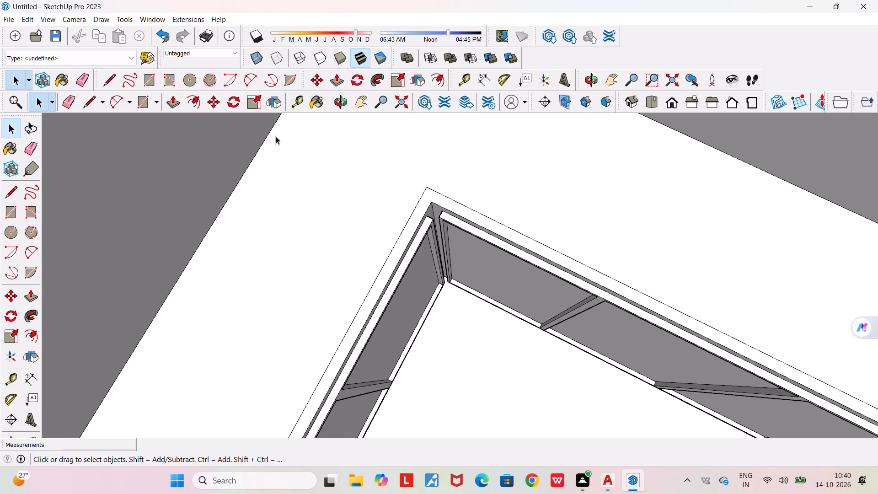
click(82, 79)
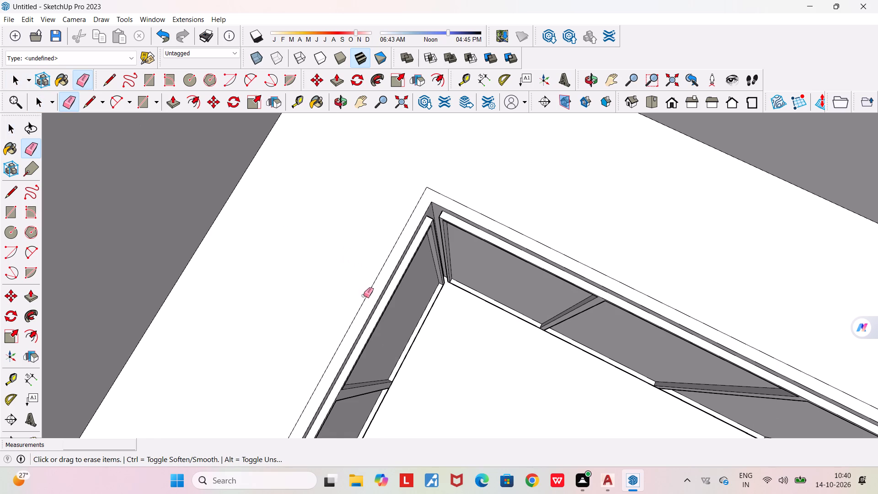
click(365, 298)
drag(523, 229, 523, 235)
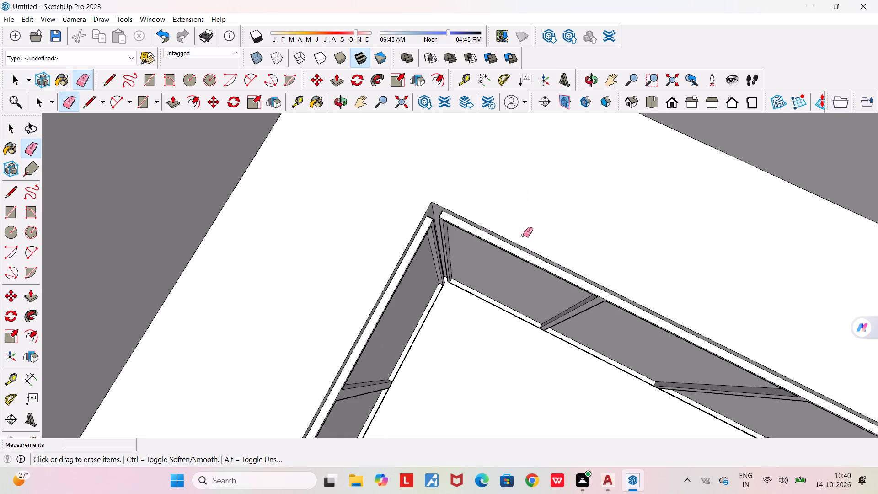
scroll(523, 235, down, 8)
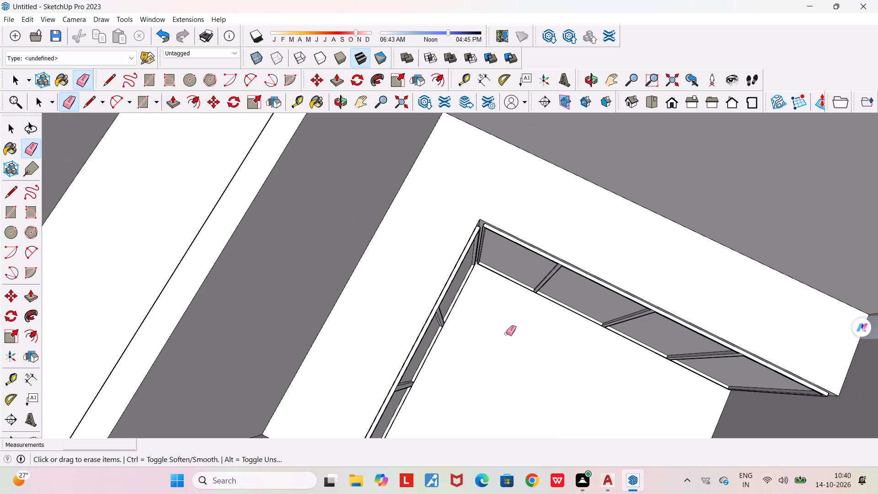
key(space)
Examine the counter's inner corner, its vertical corner edge and the gap between the two raised panel frames.
middle_drag(504, 332, 478, 264)
scroll(478, 264, down, 3)
middle_drag(537, 336, 525, 328)
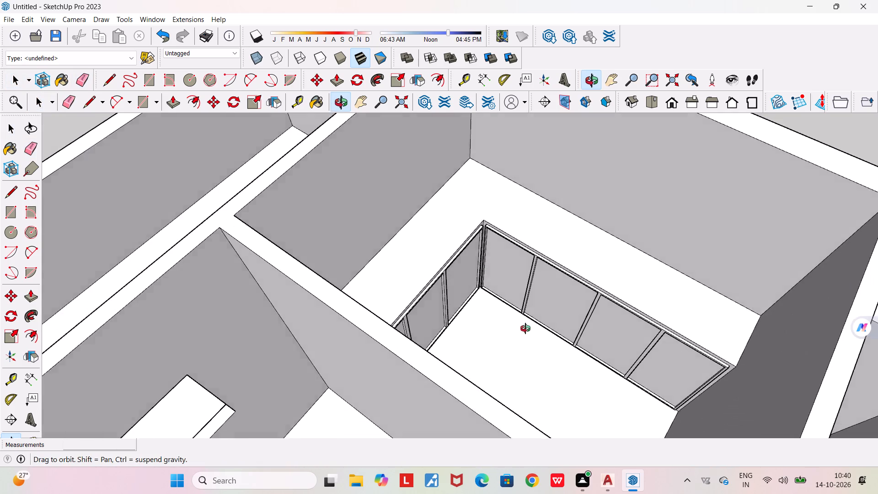
middle_drag(525, 328, 437, 283)
scroll(497, 267, up, 8)
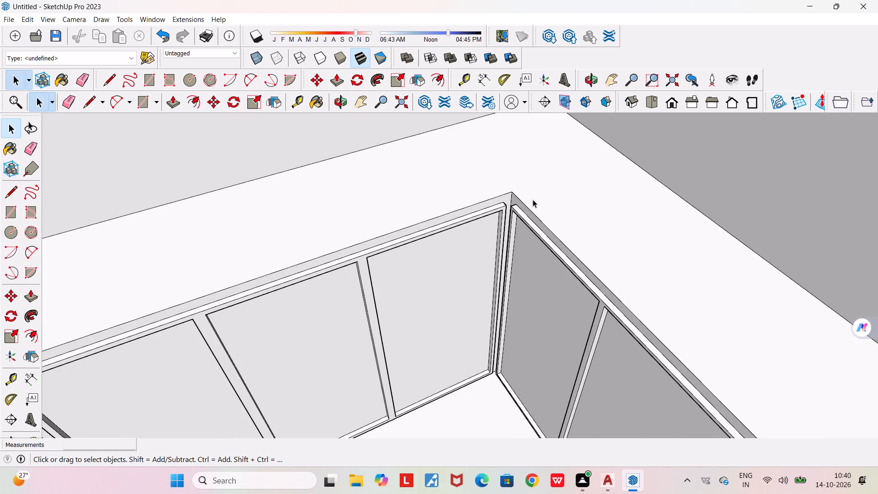
scroll(525, 213, up, 12)
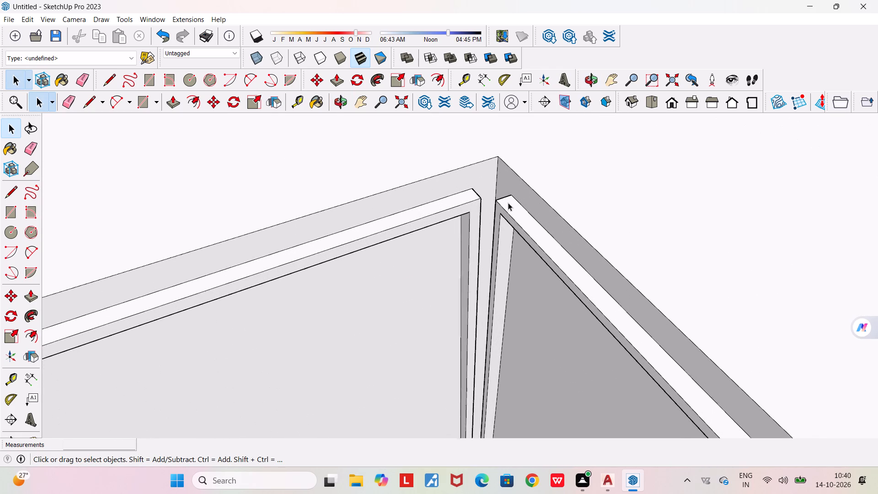
scroll(508, 203, up, 3)
scroll(443, 184, up, 4)
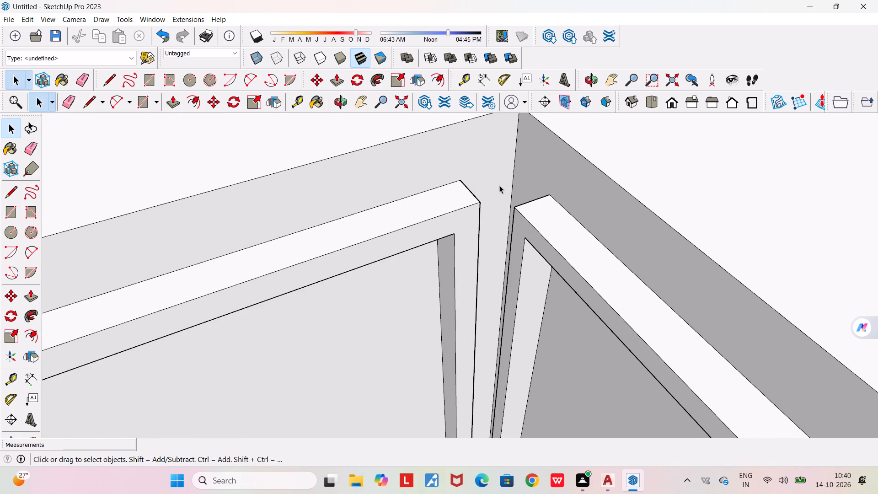
click(514, 168)
scroll(514, 168, down, 10)
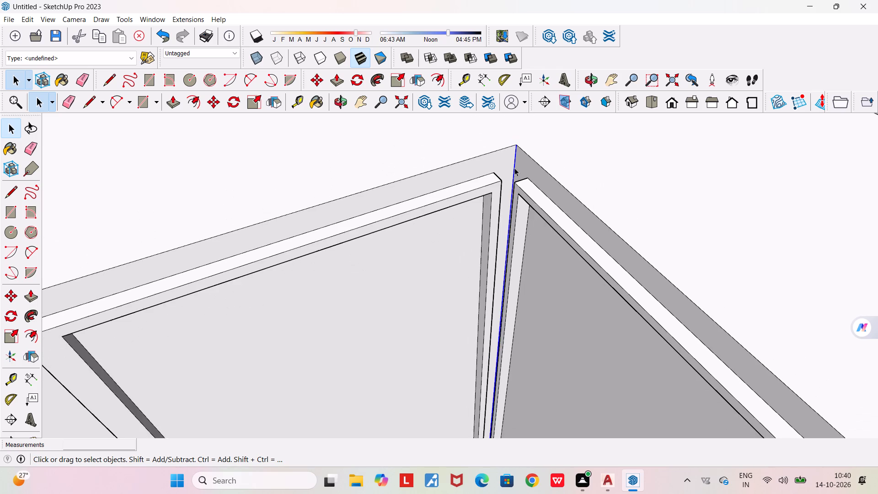
scroll(514, 168, down, 16)
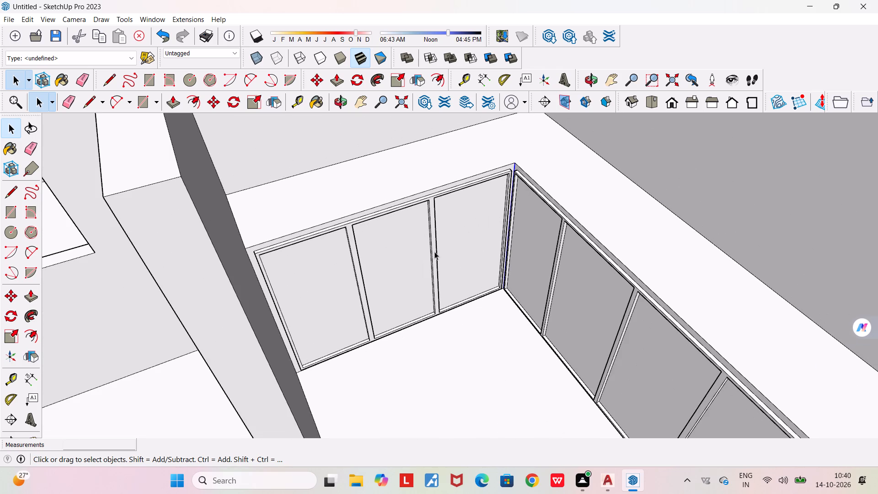
key(space)
scroll(517, 173, up, 6)
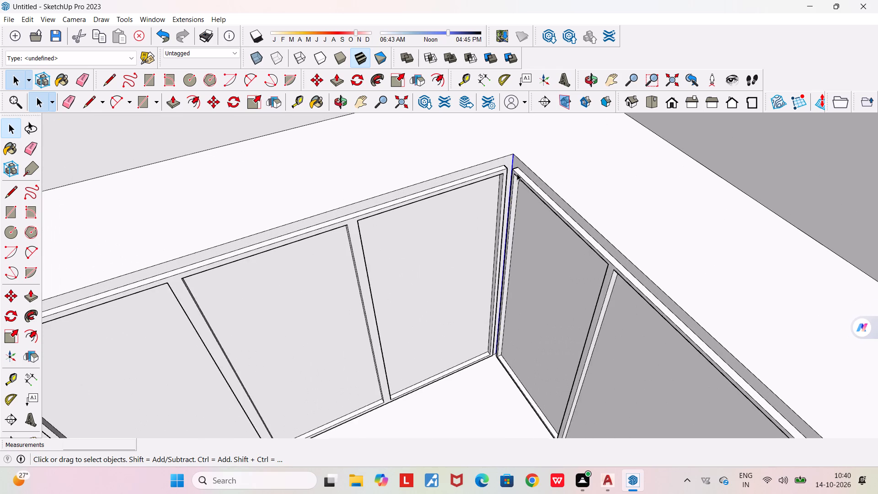
scroll(517, 173, up, 1)
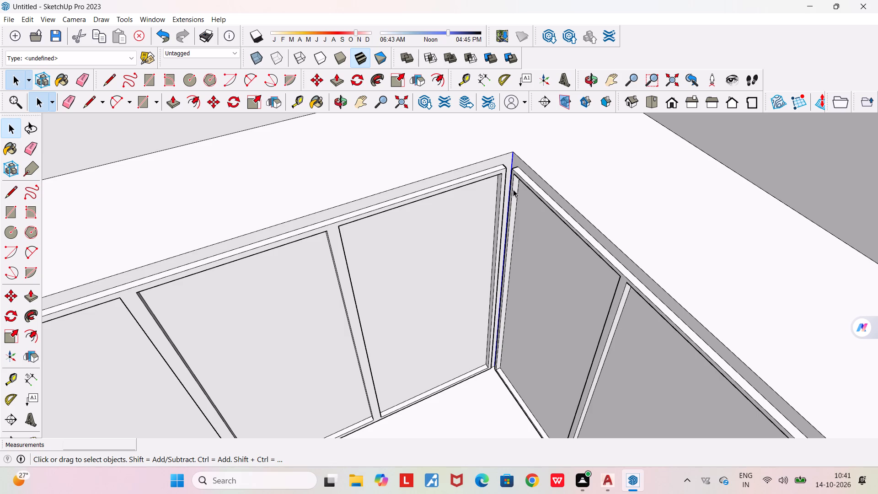
key(space)
key(Escape)
key(space)
key(space)
scroll(475, 428, down, 10)
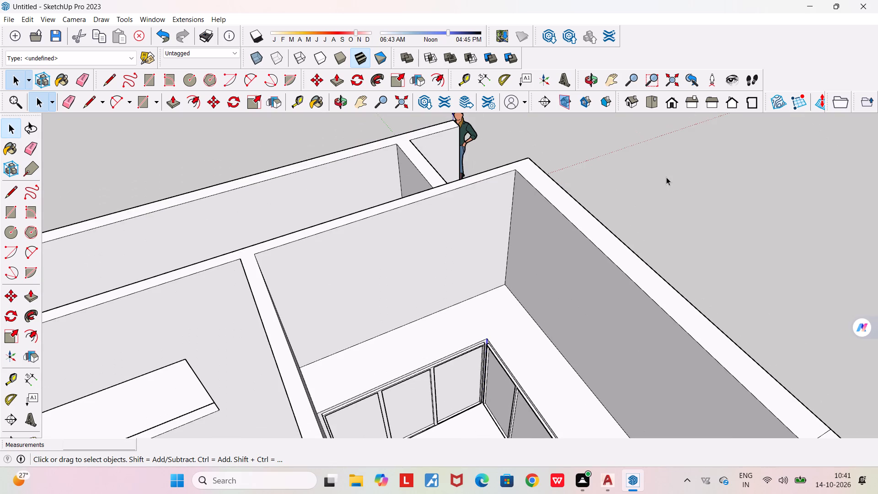
click(667, 177)
scroll(487, 345, up, 16)
scroll(487, 327, up, 6)
scroll(487, 327, down, 5)
scroll(487, 327, up, 5)
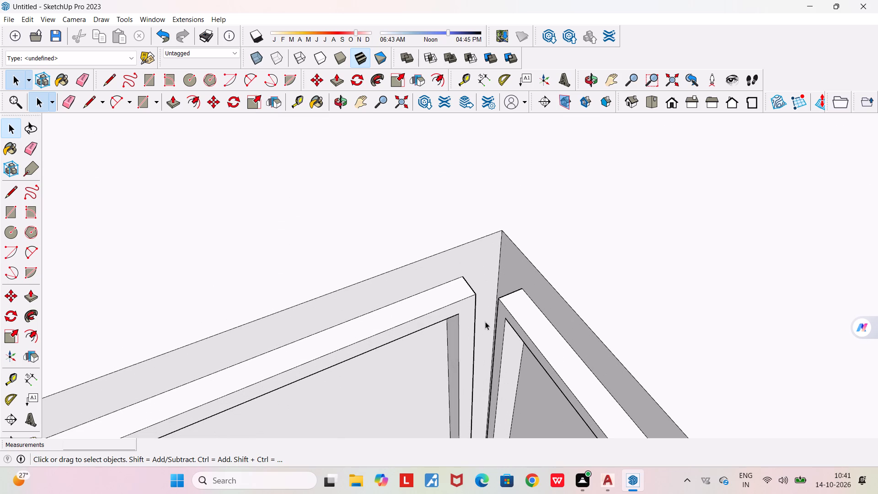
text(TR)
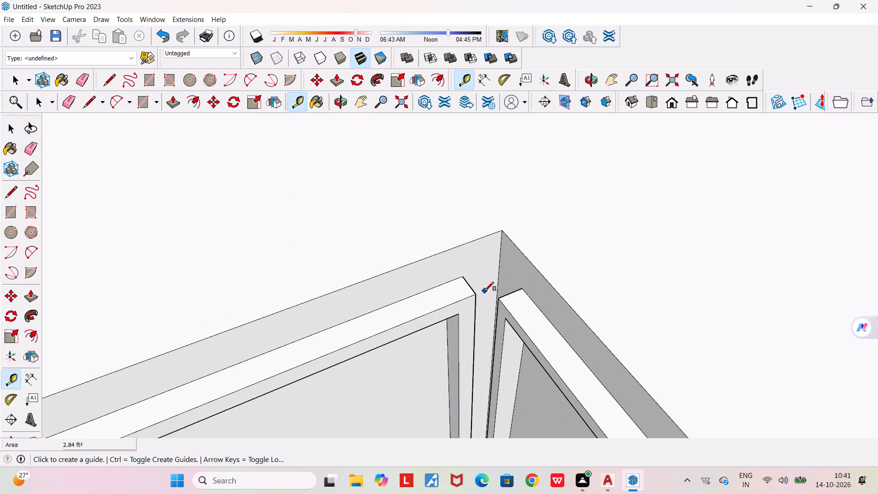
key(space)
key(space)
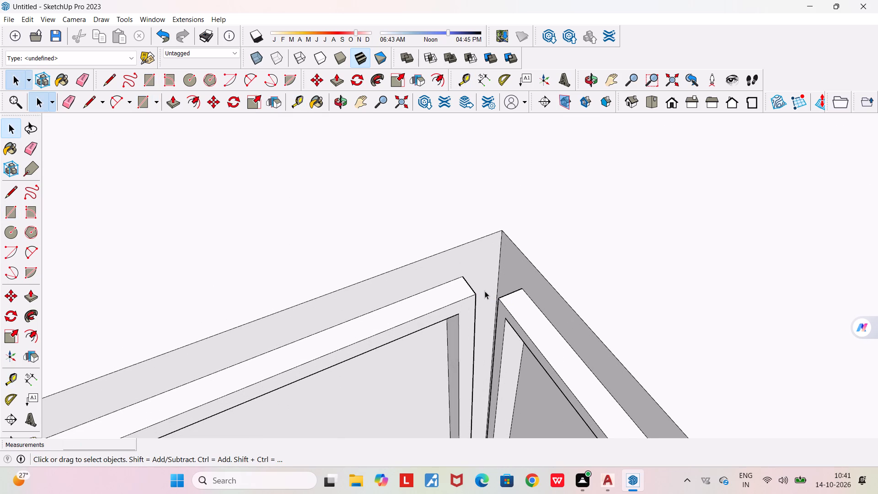
Draw lines across the inner-corner gap extending both frames' top edges, about 1 5/8" and 1 9/16" behind, 9/16" and 7/16" in front.
scroll(485, 291, down, 2)
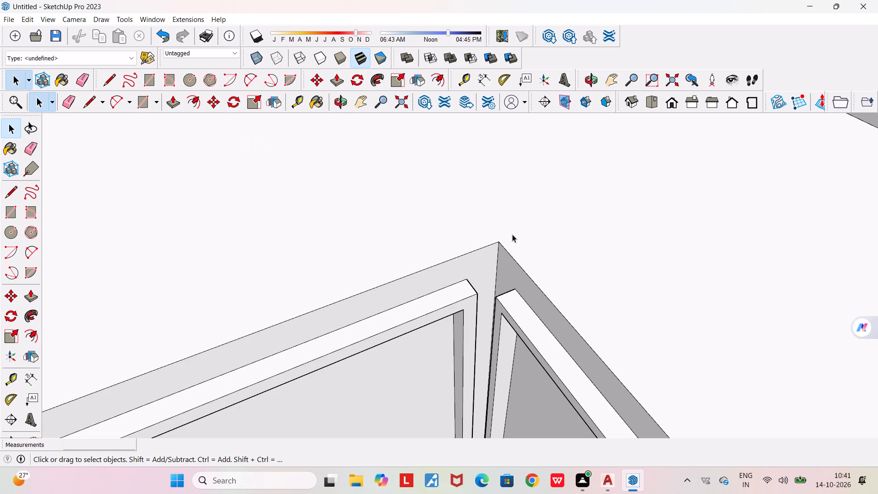
scroll(507, 294, up, 8)
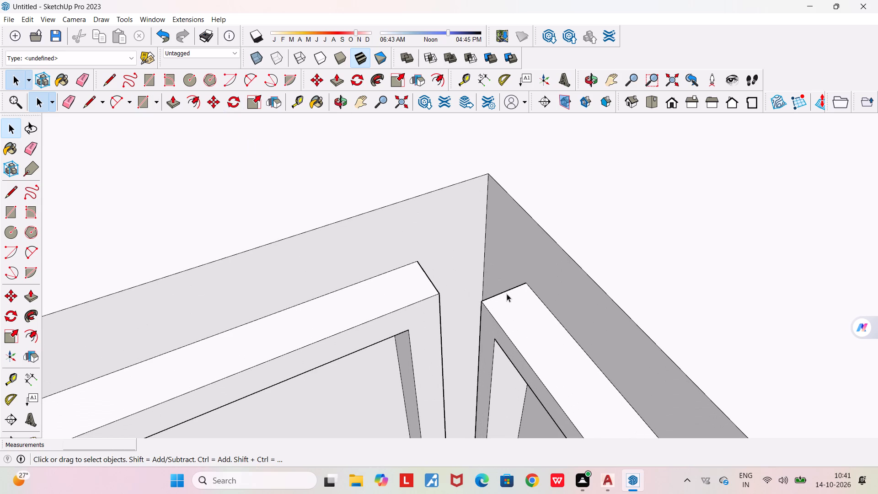
click(107, 81)
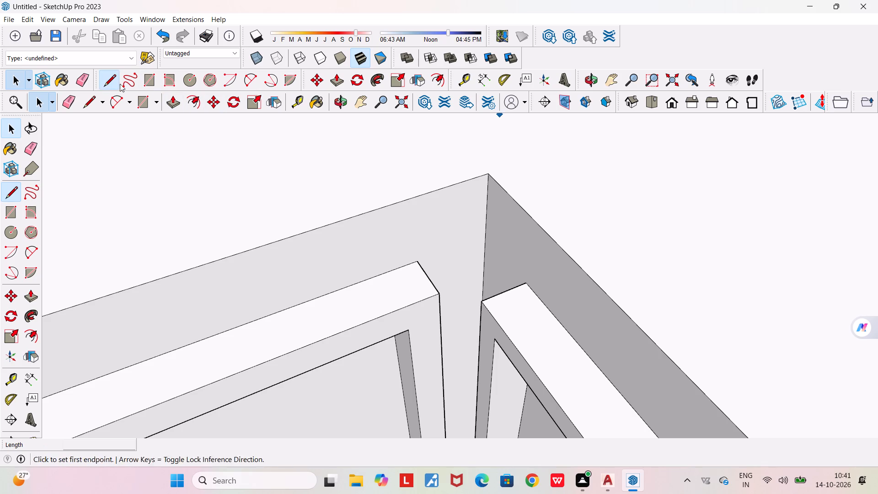
click(416, 261)
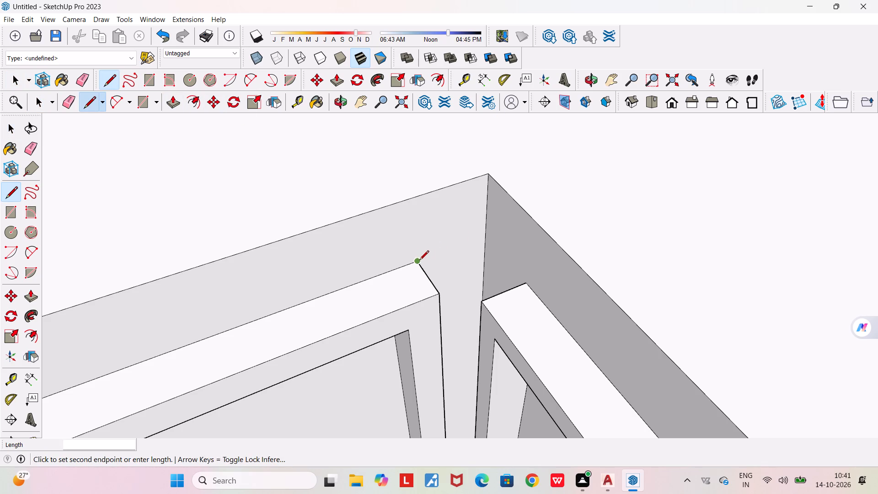
click(488, 237)
click(524, 283)
click(487, 238)
click(482, 302)
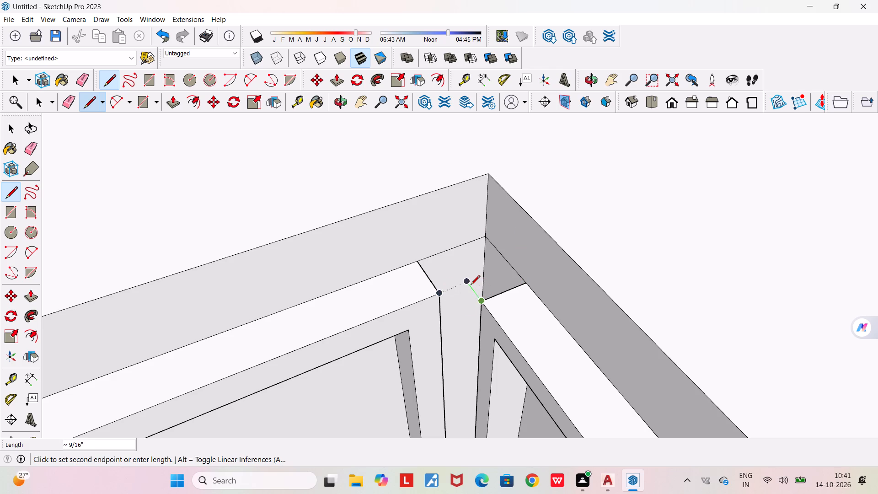
click(469, 279)
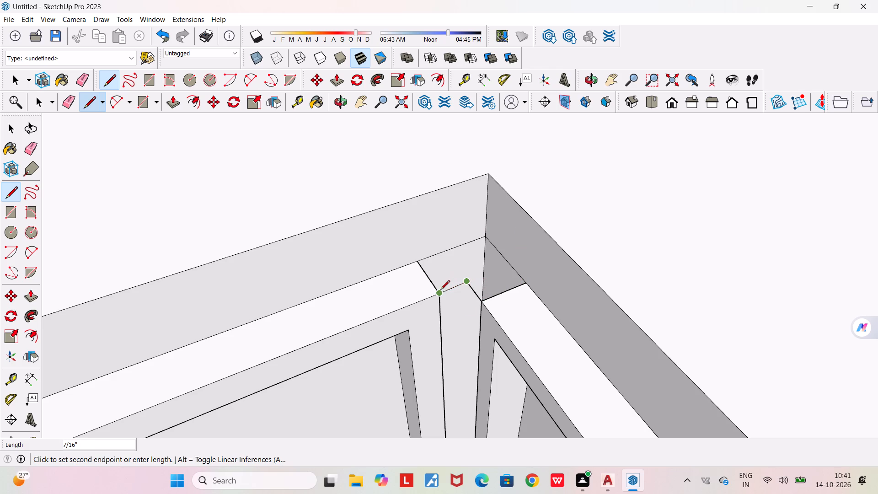
click(439, 292)
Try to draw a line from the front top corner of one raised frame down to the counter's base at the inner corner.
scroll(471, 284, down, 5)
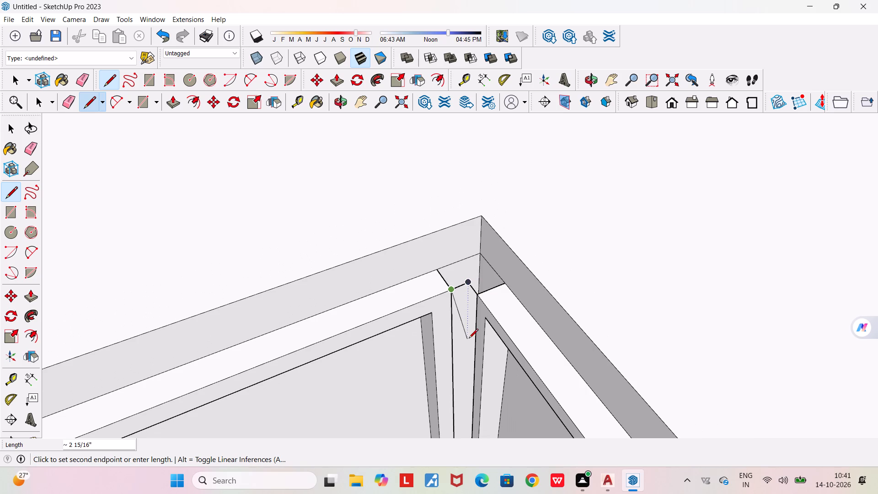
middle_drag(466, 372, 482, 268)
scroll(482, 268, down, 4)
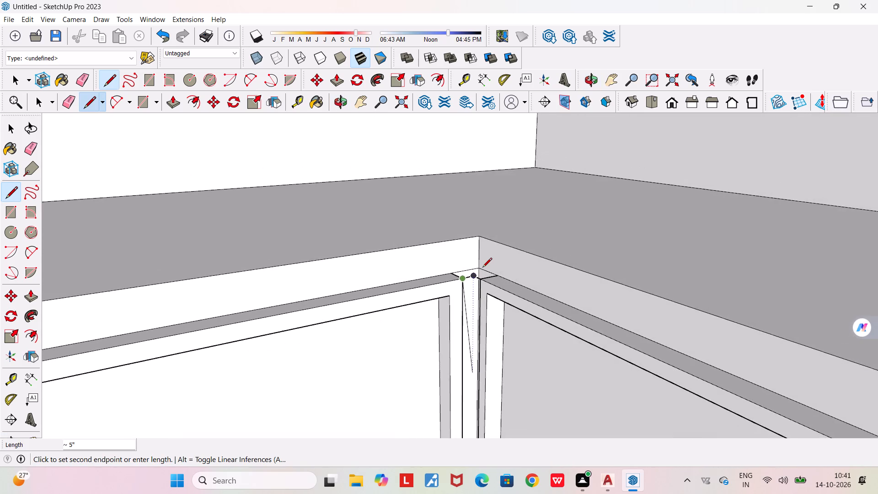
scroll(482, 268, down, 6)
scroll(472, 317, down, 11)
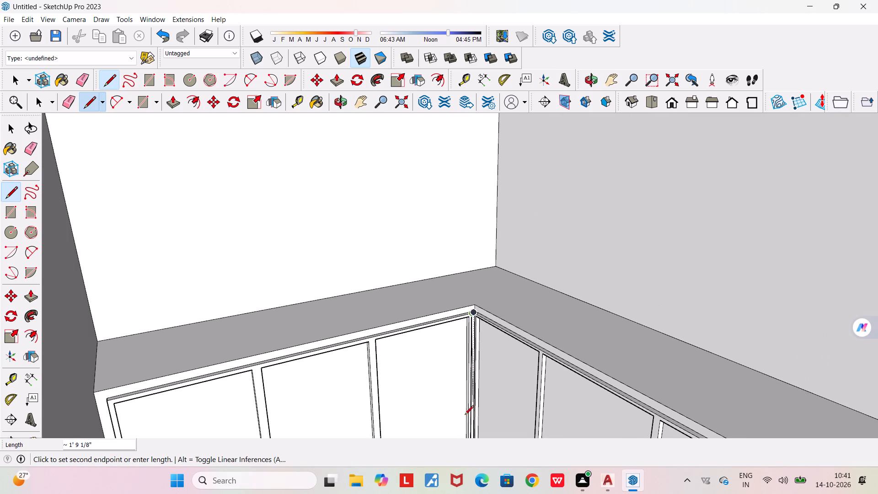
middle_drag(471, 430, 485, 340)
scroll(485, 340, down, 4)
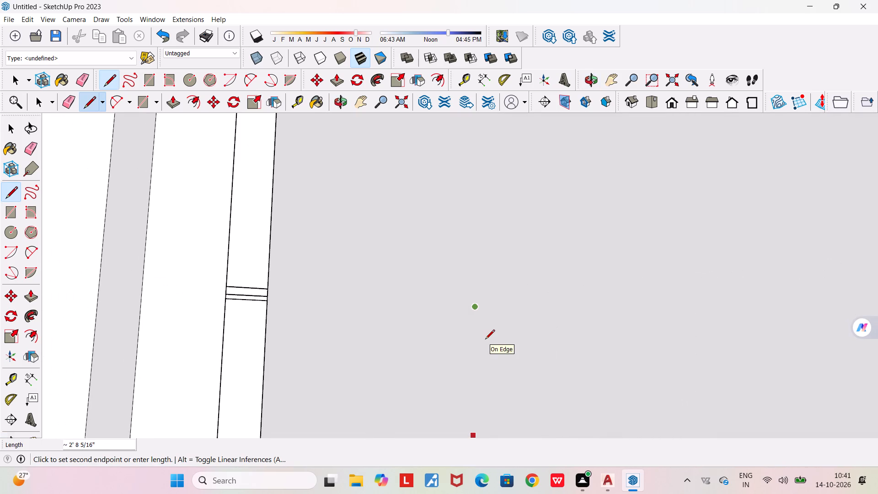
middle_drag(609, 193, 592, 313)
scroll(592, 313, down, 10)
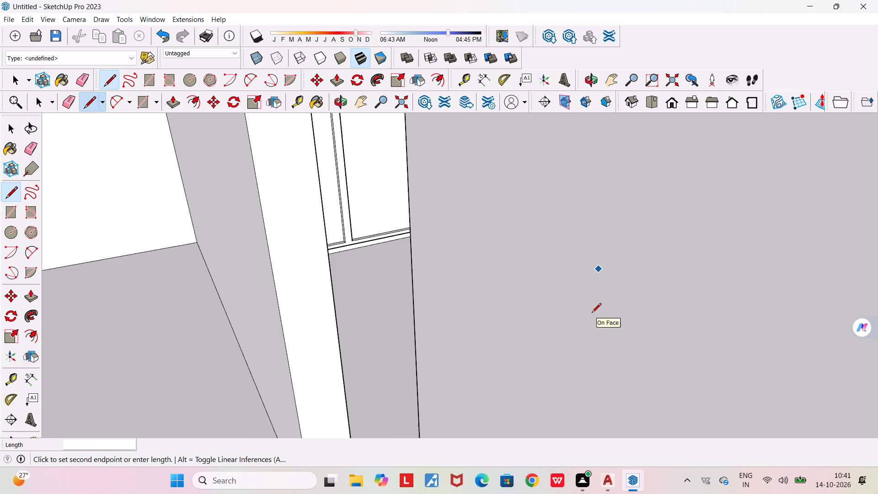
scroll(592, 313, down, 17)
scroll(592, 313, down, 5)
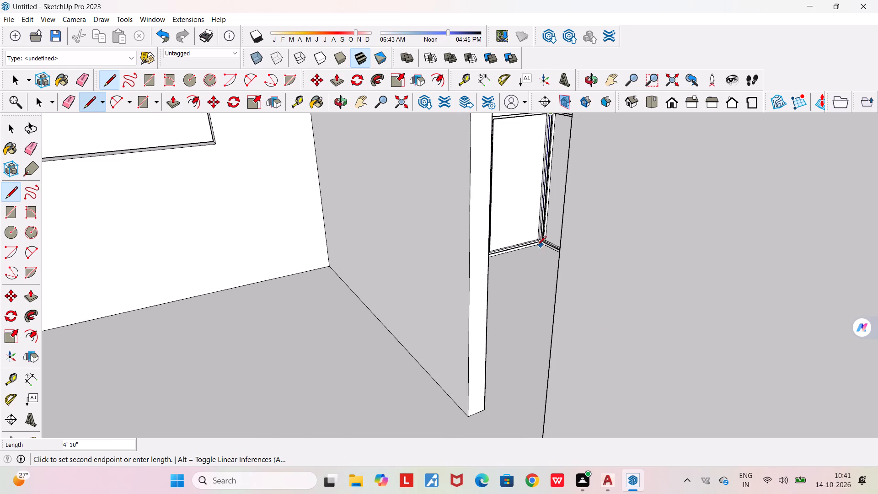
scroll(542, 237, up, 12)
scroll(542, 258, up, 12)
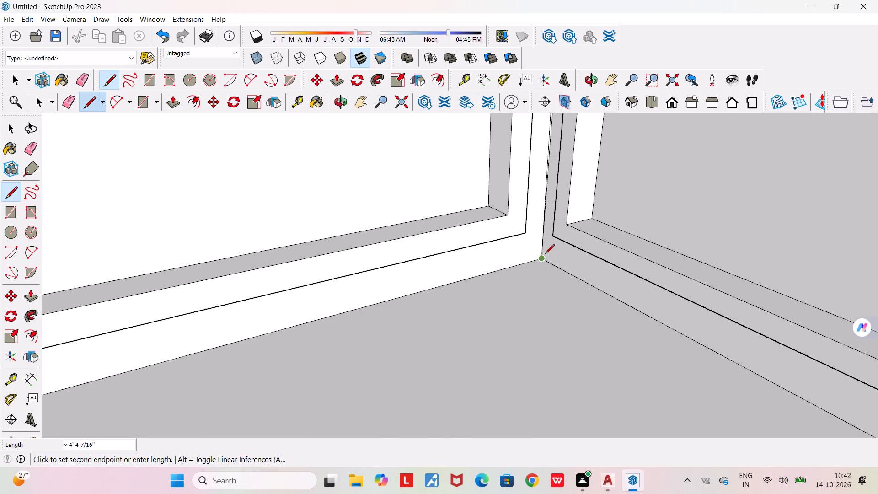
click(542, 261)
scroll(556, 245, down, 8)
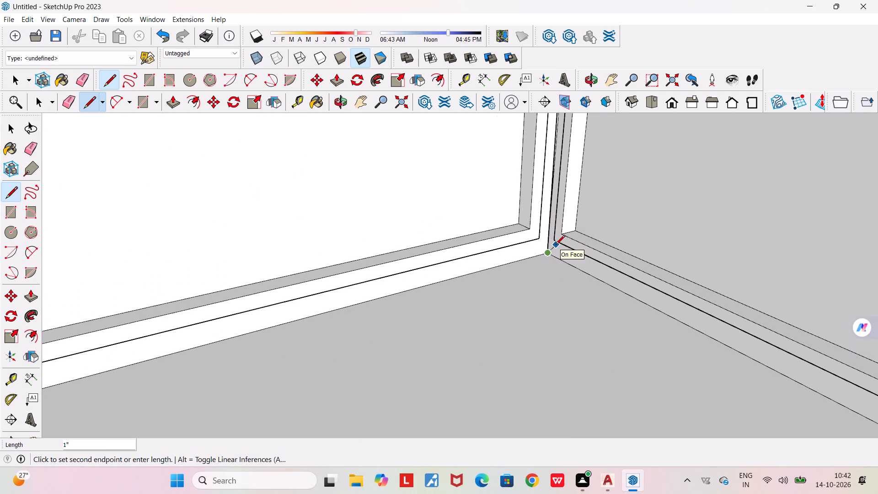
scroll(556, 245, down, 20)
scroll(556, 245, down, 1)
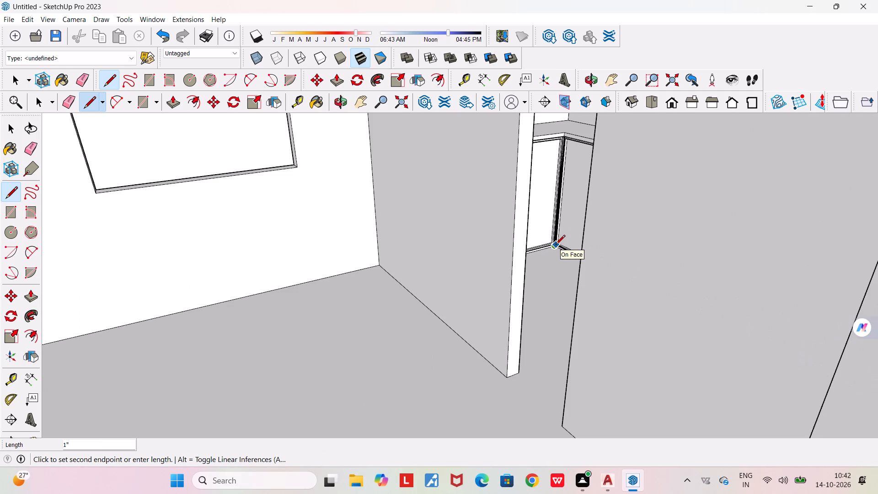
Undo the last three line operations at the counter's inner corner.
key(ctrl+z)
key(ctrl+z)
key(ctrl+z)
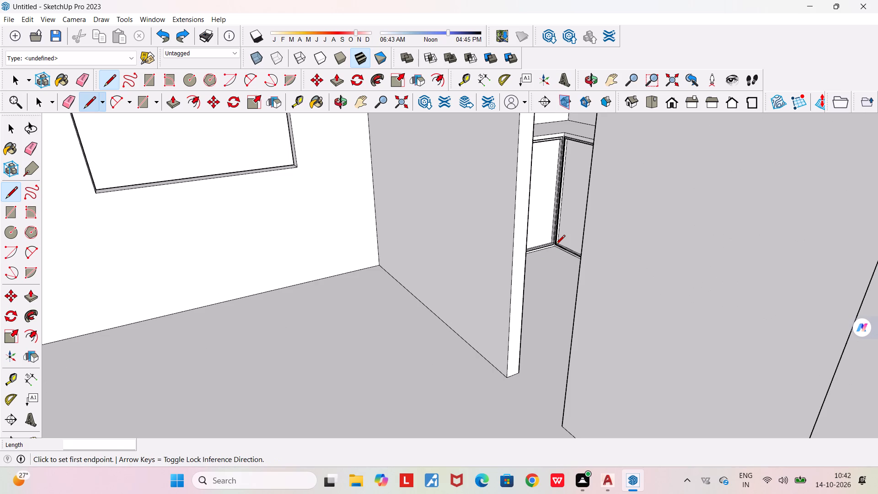
Undo the last two remaining line operations at the counter's inner corner.
key(ctrl+z)
key(ctrl+z)
Examine the counter's inner corner from above, focusing on the small floor-level gap between the two raised panel frames.
scroll(556, 245, down, 5)
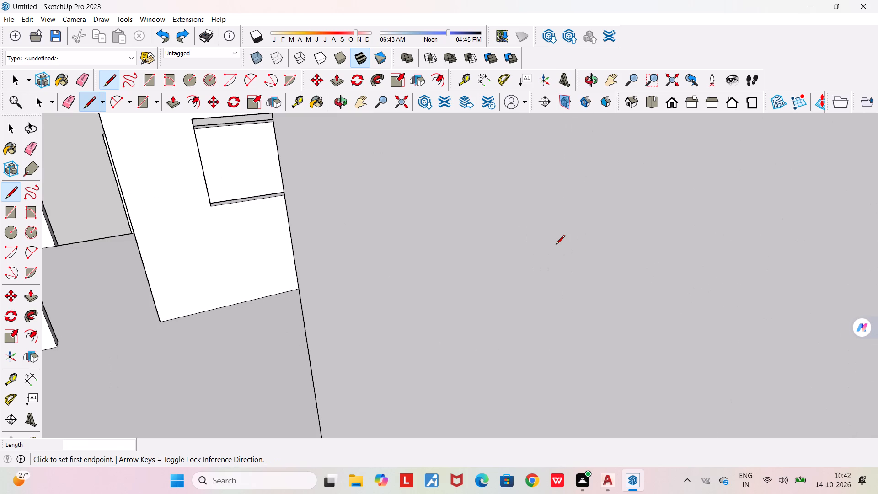
key(space)
middle_drag(563, 186, 549, 315)
scroll(549, 315, down, 12)
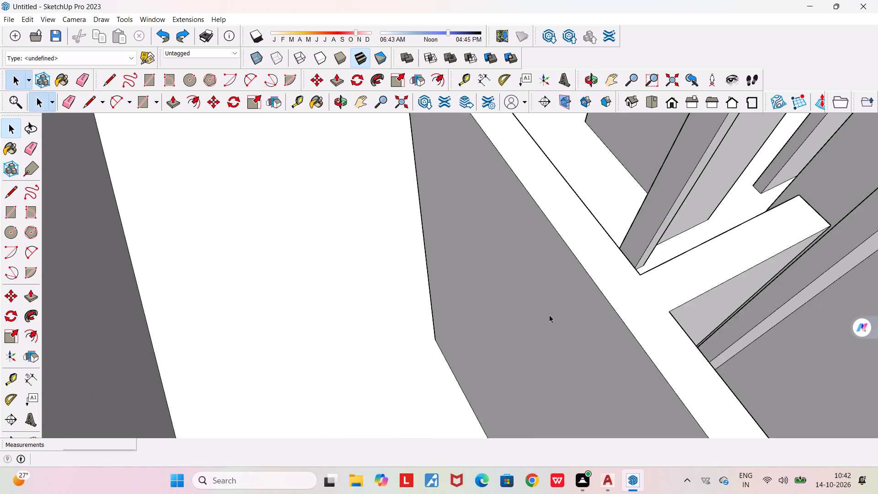
scroll(549, 315, down, 20)
scroll(549, 315, down, 6)
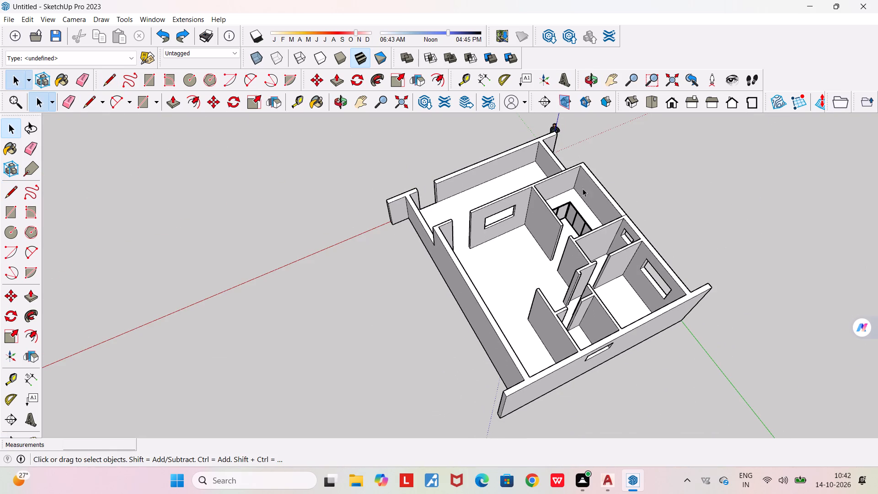
scroll(567, 213, up, 20)
scroll(567, 213, up, 13)
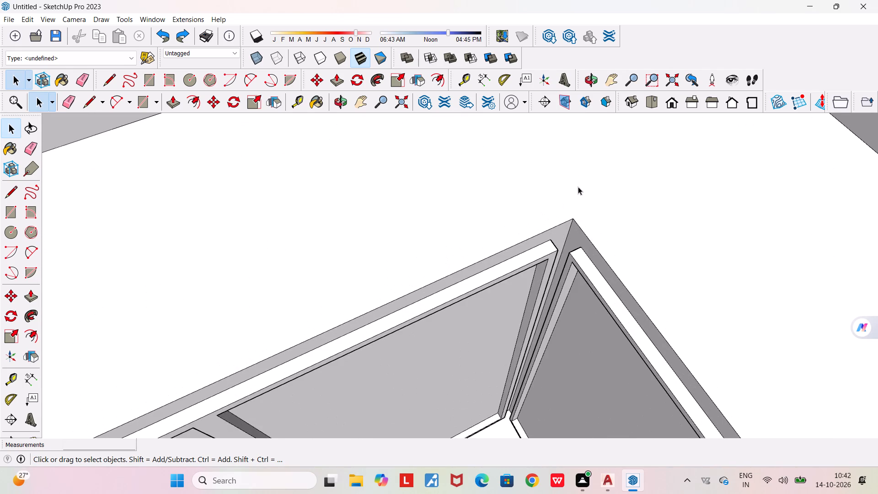
scroll(565, 238, up, 7)
middle_drag(565, 238, 550, 303)
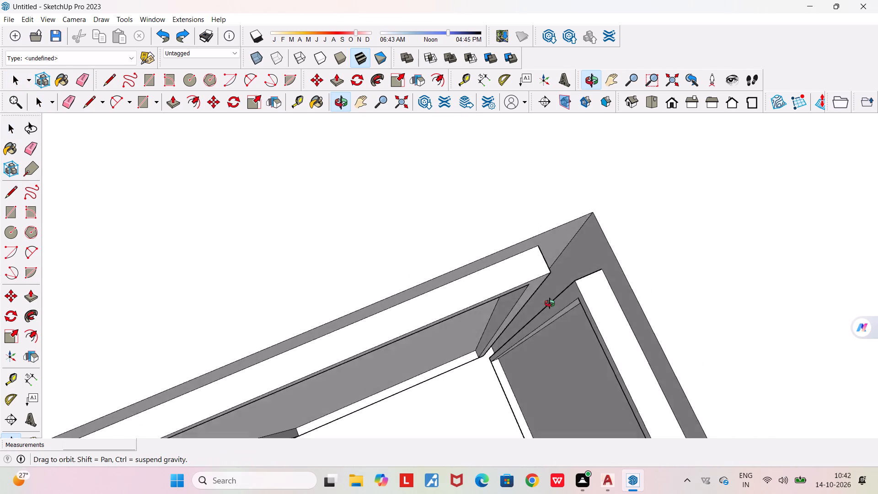
middle_drag(550, 303, 473, 307)
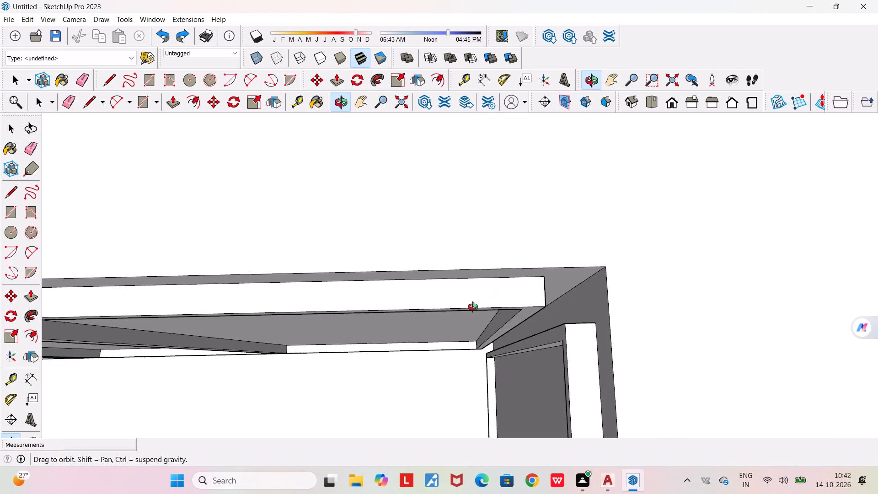
middle_drag(473, 307, 392, 312)
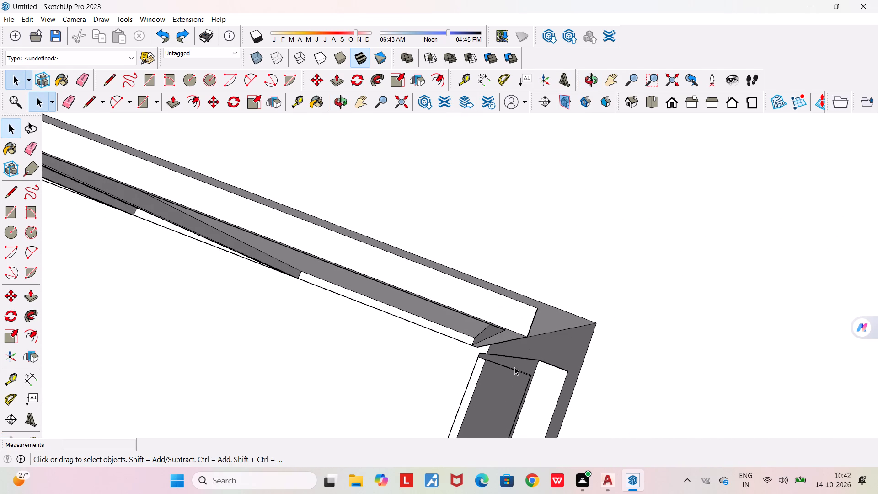
middle_drag(513, 366, 456, 366)
scroll(480, 370, up, 5)
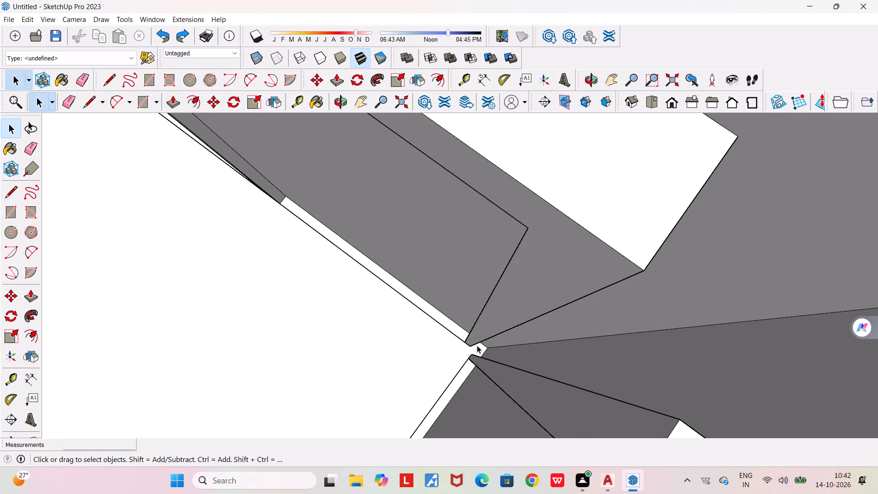
scroll(477, 345, up, 14)
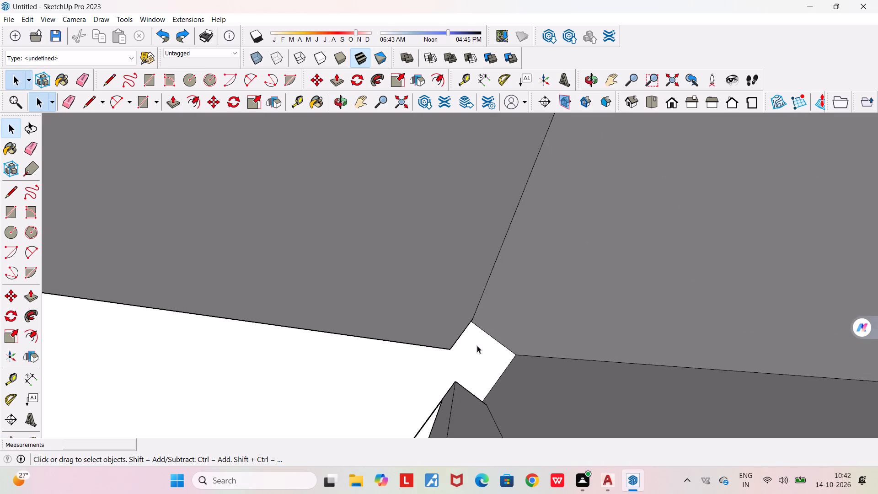
scroll(477, 345, up, 2)
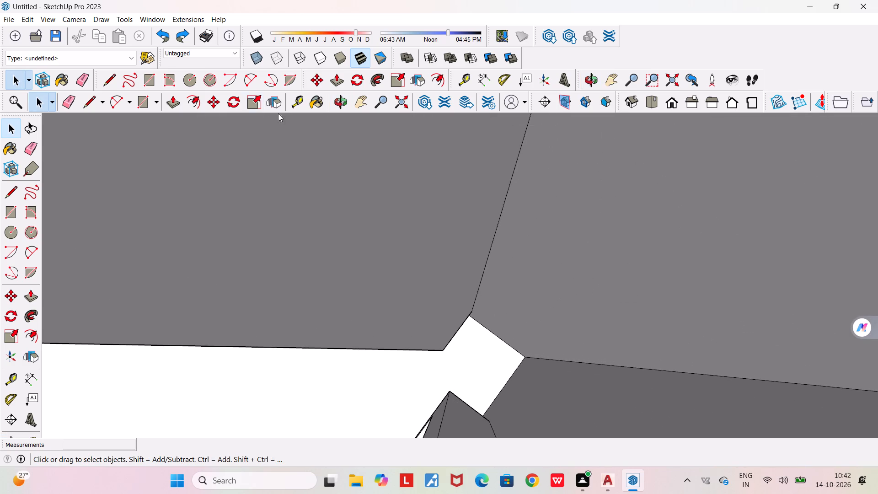
Draw a rectangle across the floor-level gap between the raised frames, starting at the base of the counter's vertical inner corner edge.
click(143, 99)
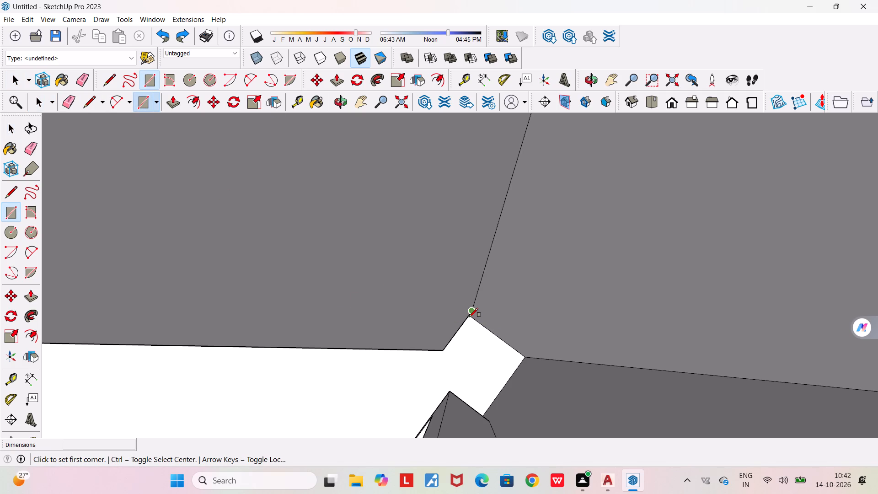
scroll(469, 317, up, 5)
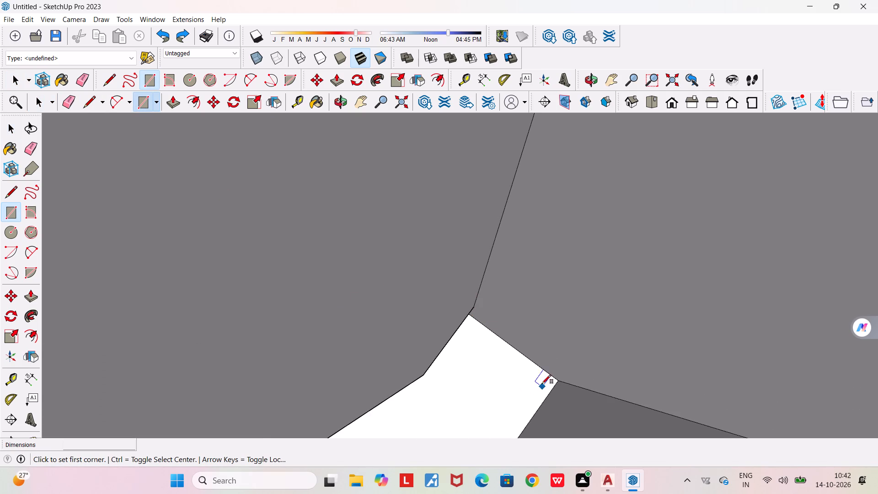
click(561, 381)
scroll(504, 398, down, 4)
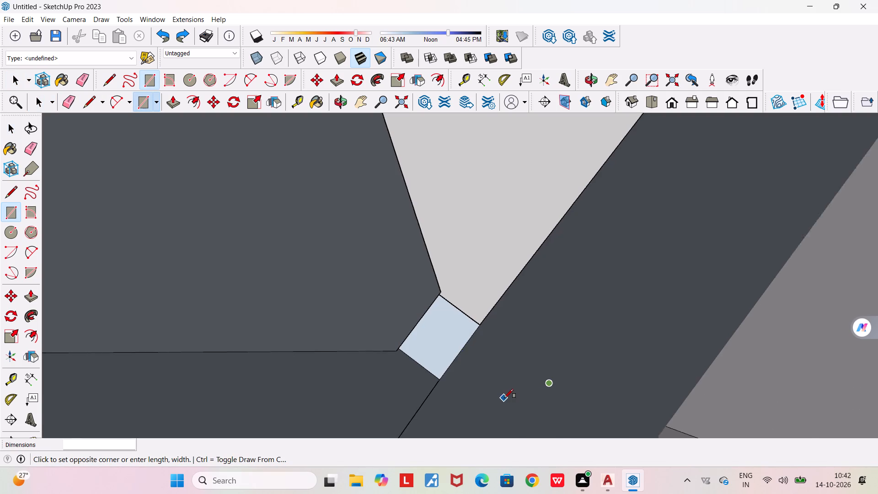
scroll(504, 398, down, 16)
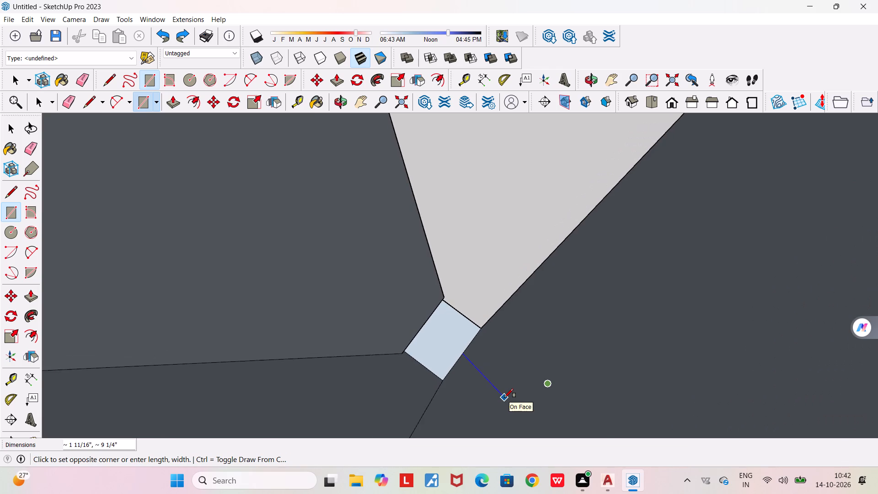
scroll(504, 397, down, 20)
scroll(504, 397, down, 20)
scroll(504, 397, down, 7)
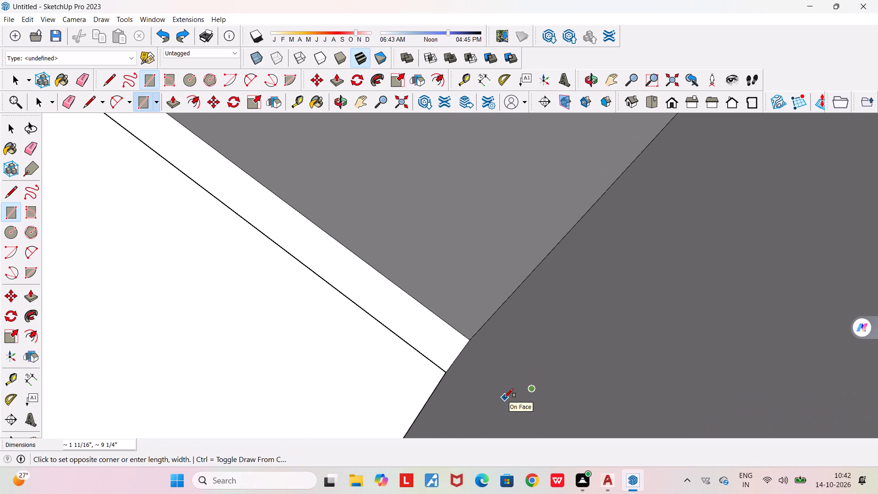
scroll(504, 397, down, 20)
scroll(504, 397, down, 20)
scroll(504, 397, down, 6)
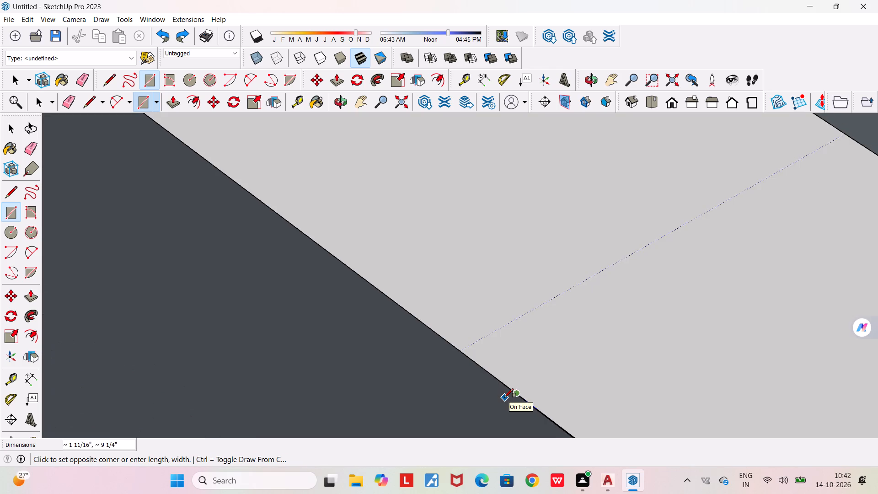
scroll(504, 397, down, 20)
scroll(504, 397, down, 20)
scroll(504, 397, down, 6)
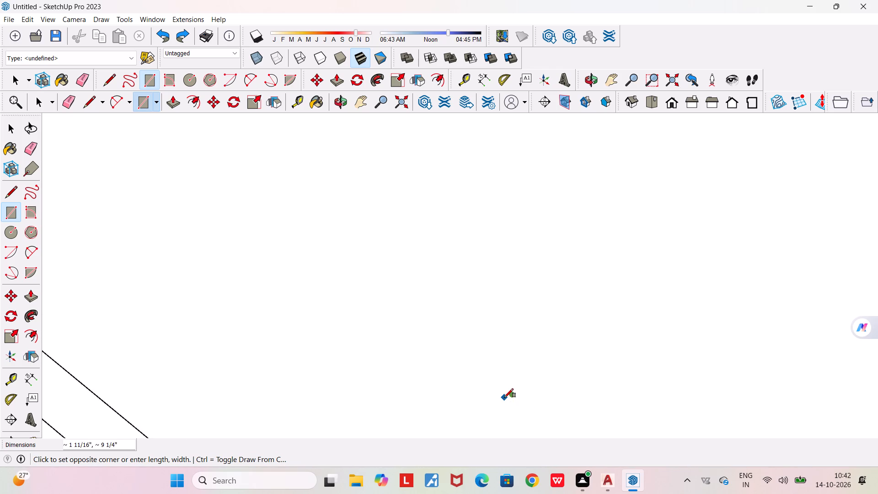
scroll(504, 397, down, 20)
scroll(504, 397, down, 20)
scroll(504, 397, down, 6)
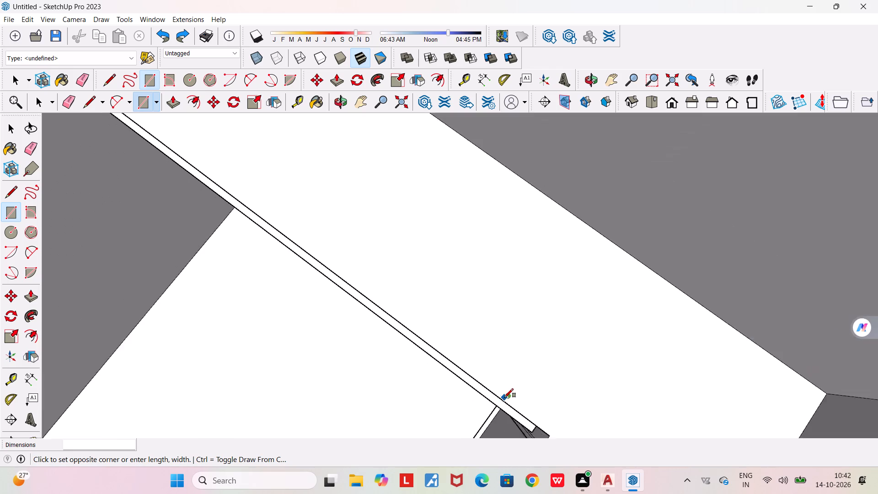
scroll(504, 397, down, 16)
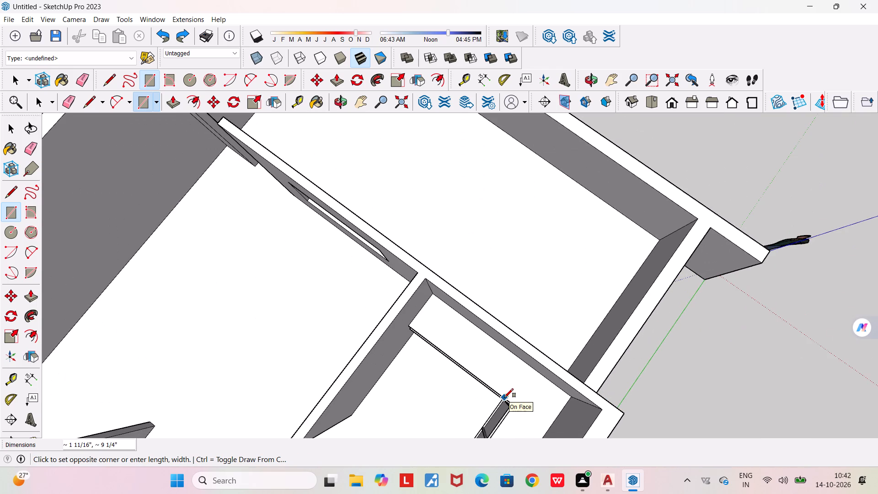
middle_drag(504, 397, 681, 361)
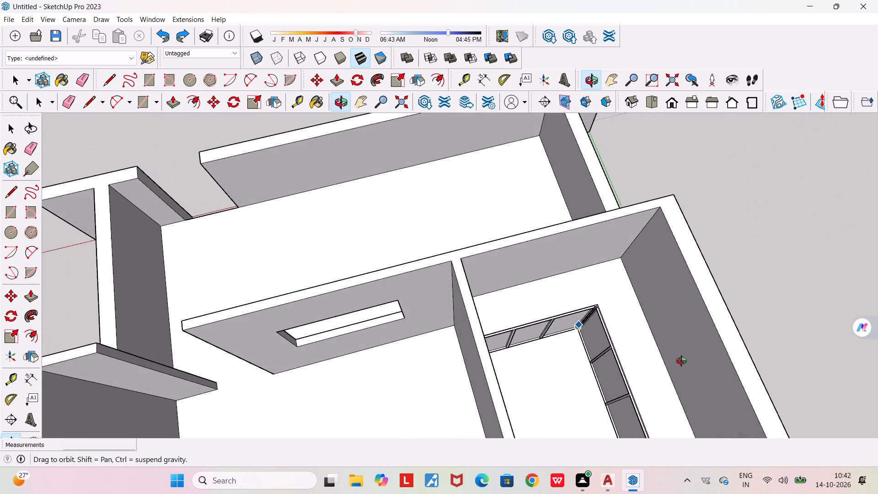
middle_drag(681, 361, 707, 380)
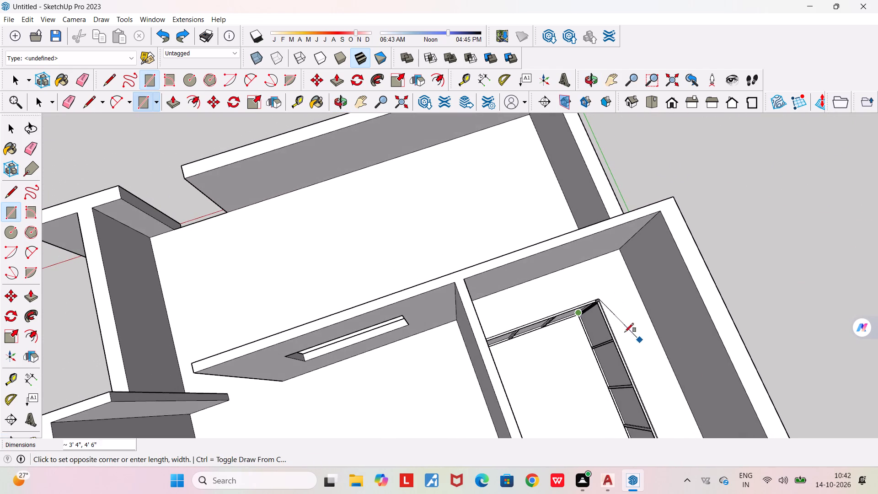
scroll(596, 327, up, 16)
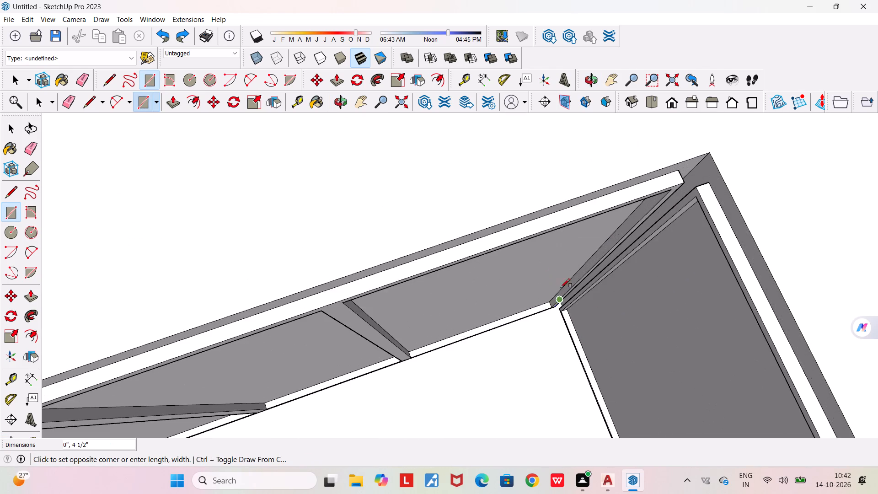
scroll(601, 330, up, 1)
middle_drag(600, 330, 450, 313)
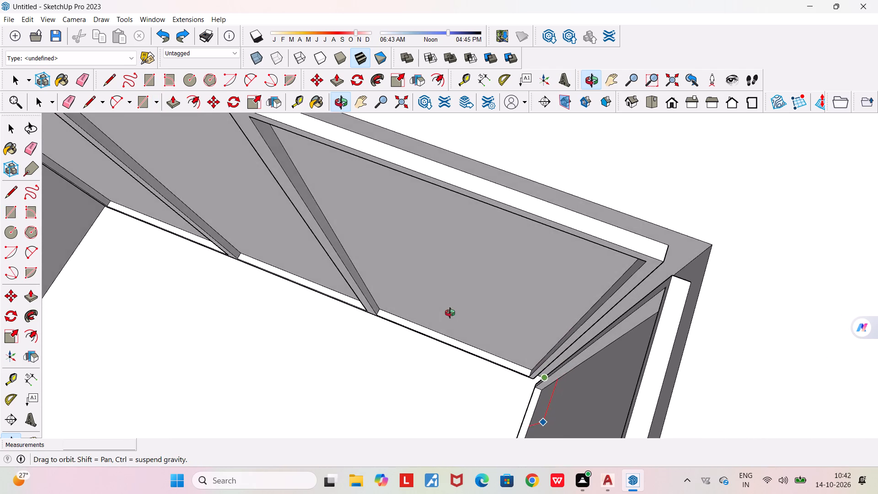
middle_drag(450, 313, 517, 353)
scroll(517, 353, down, 3)
middle_drag(540, 322, 436, 322)
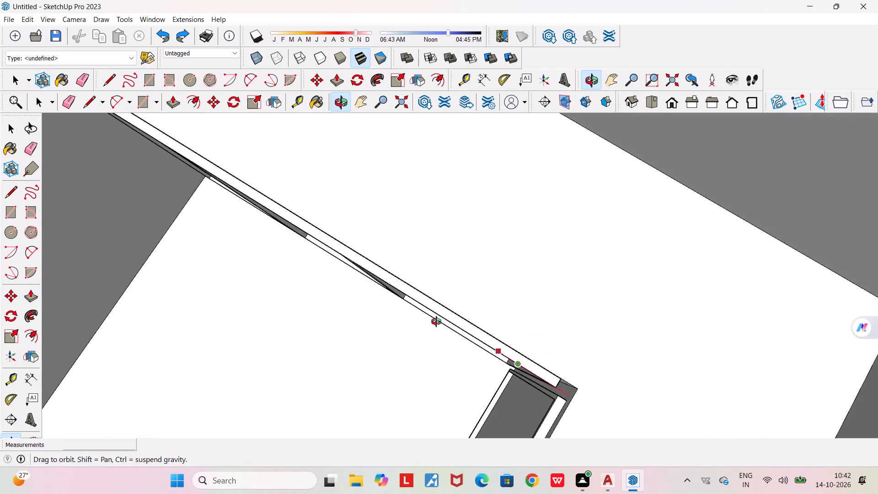
middle_drag(436, 322, 438, 280)
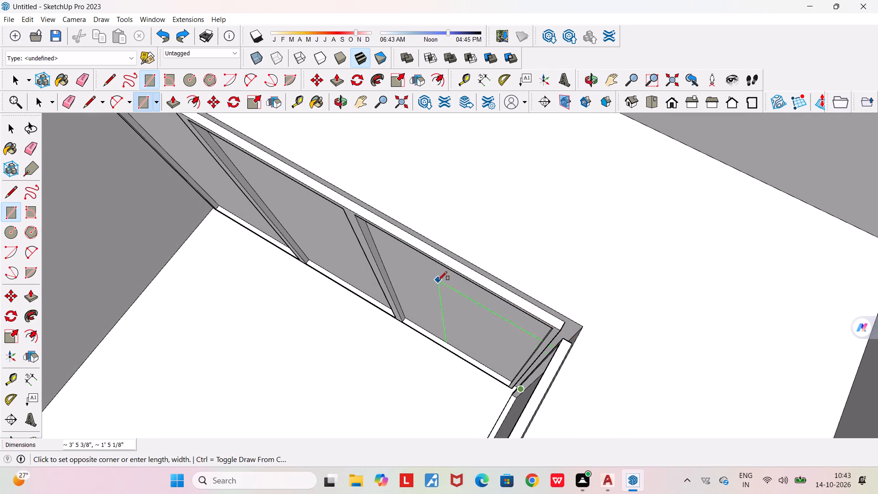
scroll(503, 388, up, 6)
scroll(526, 421, up, 6)
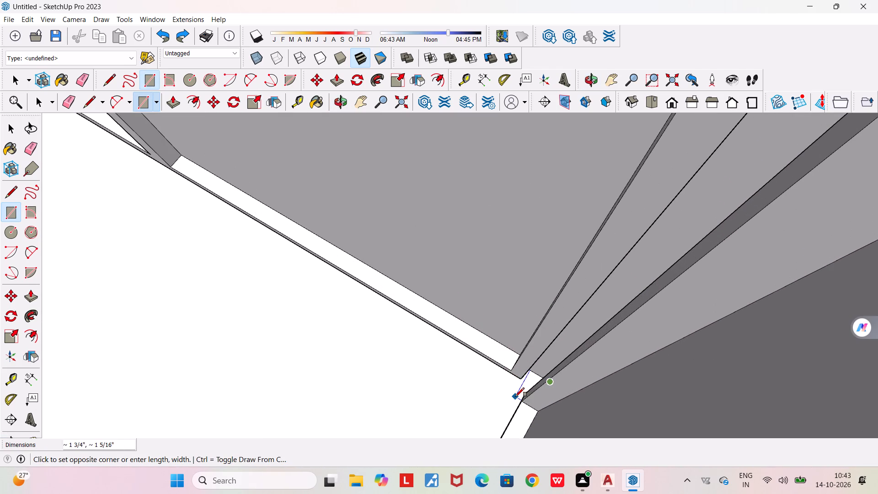
scroll(527, 379, up, 12)
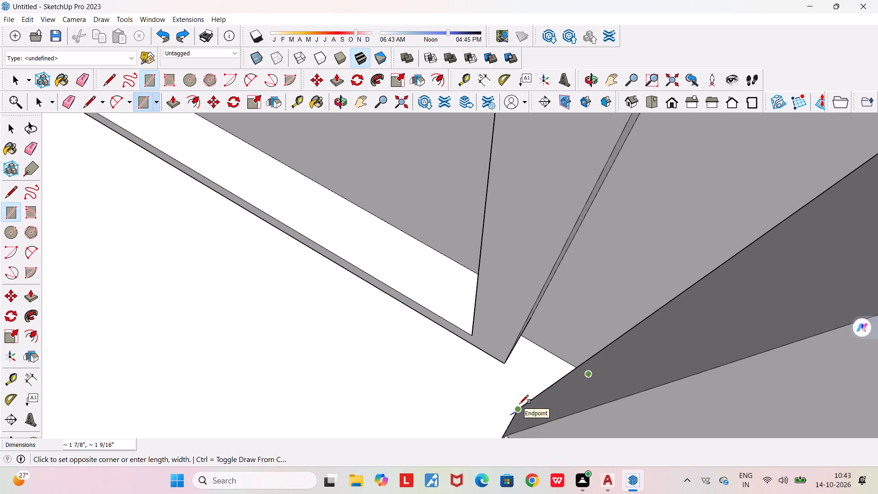
scroll(519, 404, up, 6)
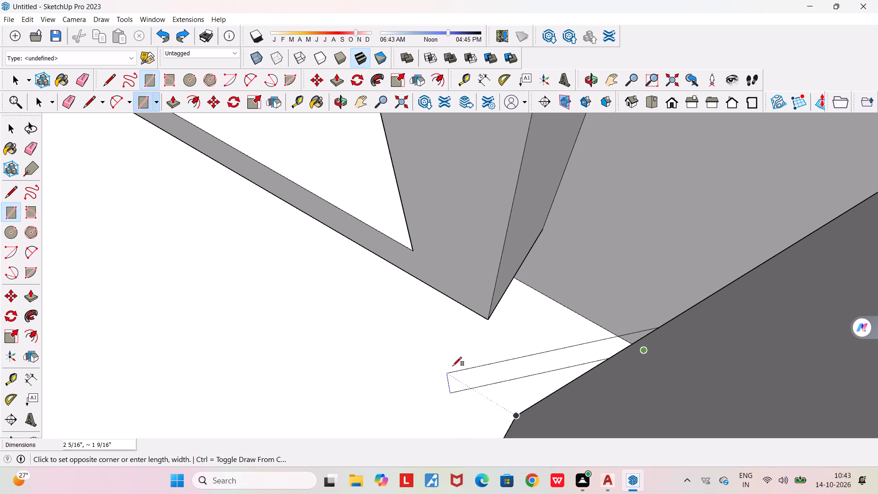
scroll(519, 409, down, 10)
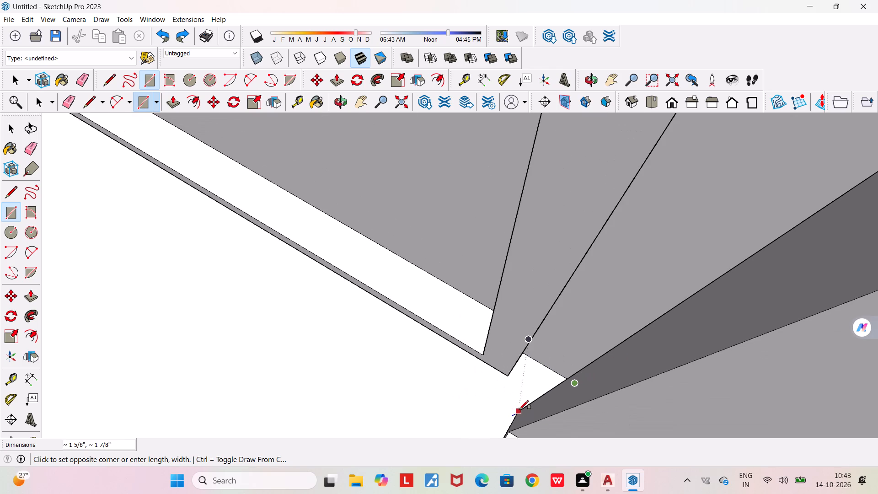
click(651, 106)
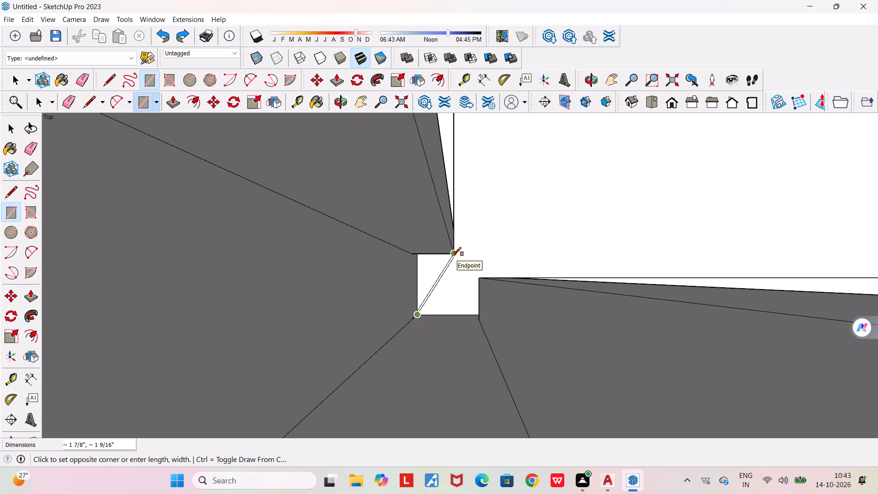
middle_drag(458, 378, 450, 347)
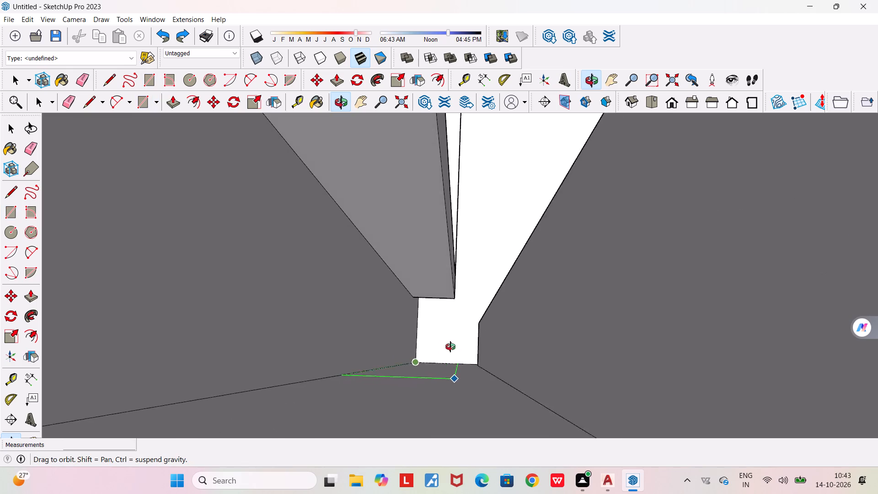
middle_drag(450, 347, 469, 264)
scroll(469, 264, down, 15)
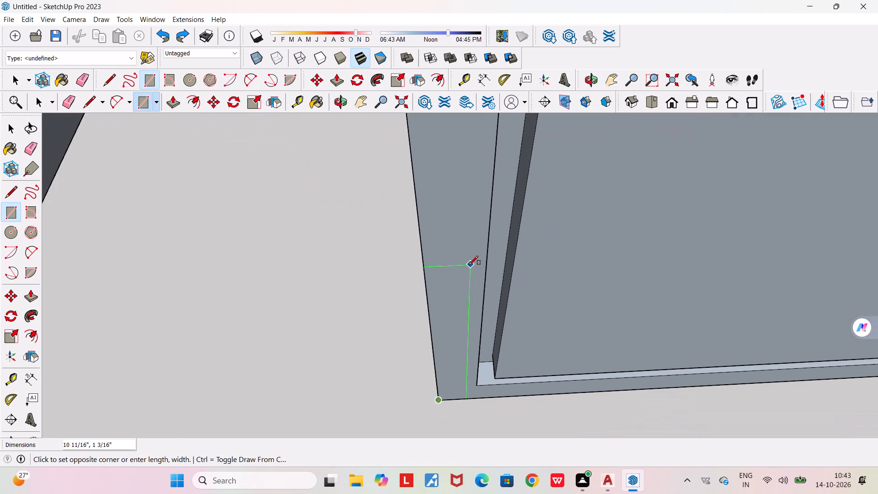
scroll(469, 265, down, 4)
middle_drag(469, 311, 500, 150)
scroll(500, 150, down, 6)
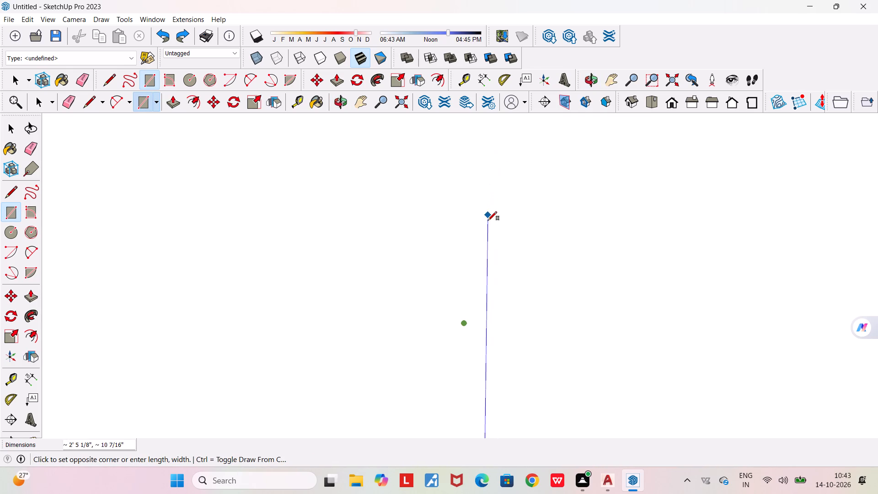
scroll(488, 222, down, 6)
click(756, 98)
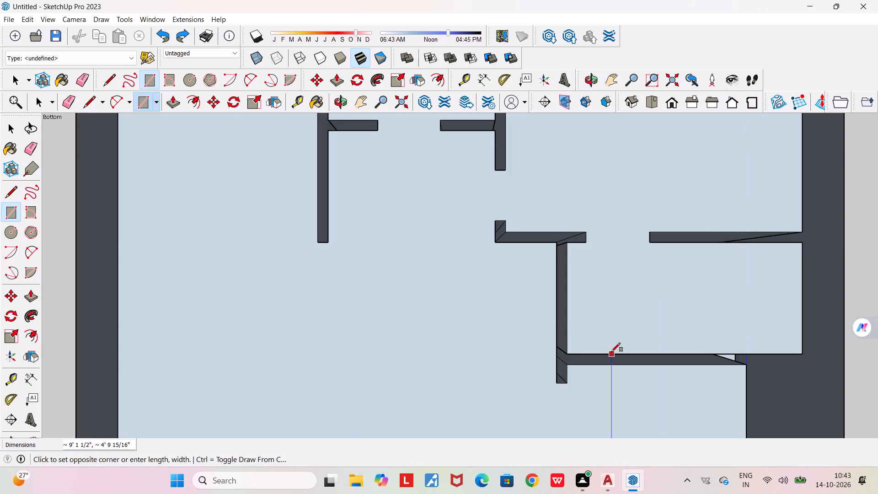
scroll(611, 352, down, 10)
middle_drag(635, 397, 635, 392)
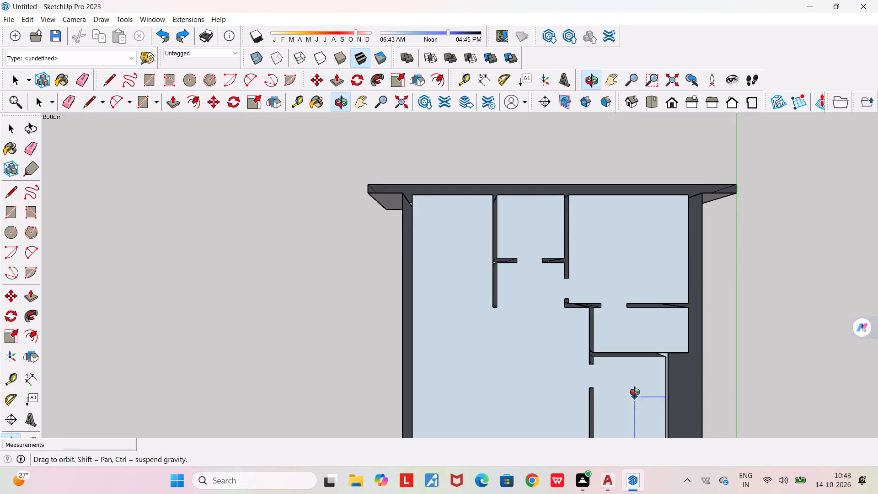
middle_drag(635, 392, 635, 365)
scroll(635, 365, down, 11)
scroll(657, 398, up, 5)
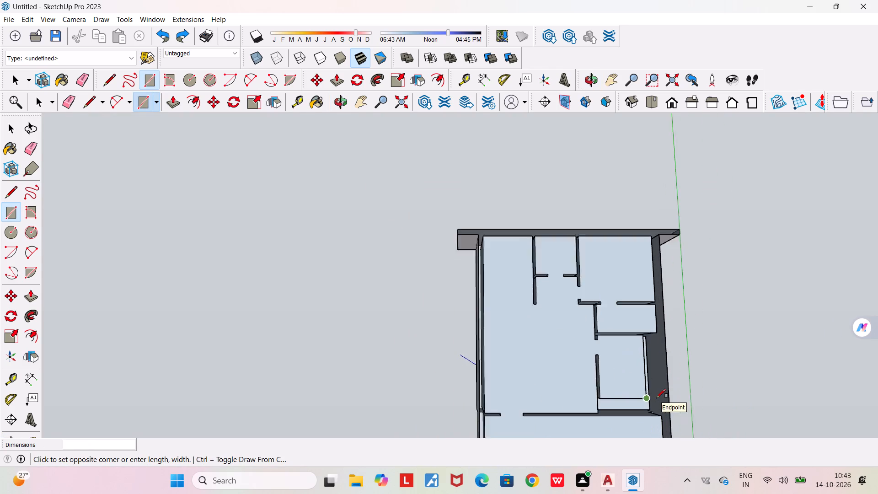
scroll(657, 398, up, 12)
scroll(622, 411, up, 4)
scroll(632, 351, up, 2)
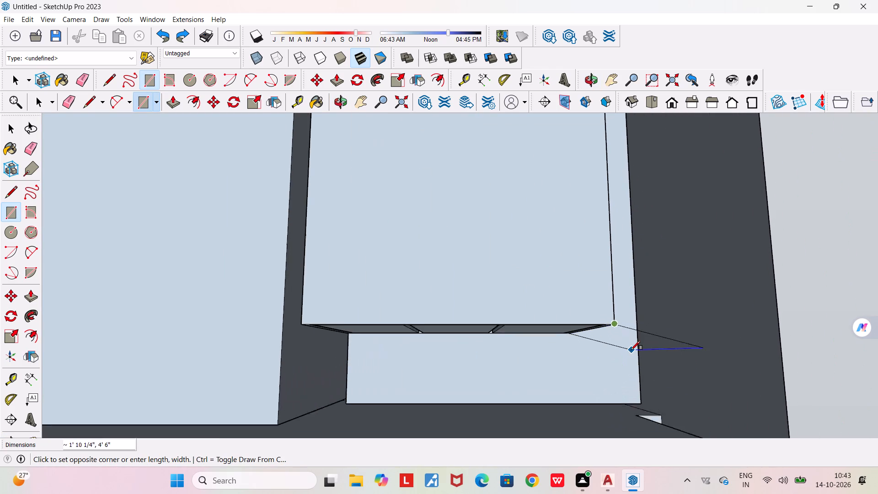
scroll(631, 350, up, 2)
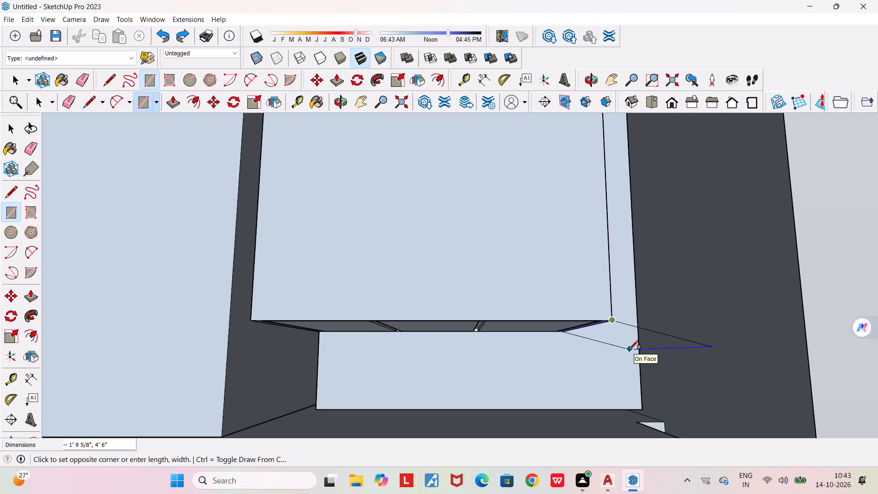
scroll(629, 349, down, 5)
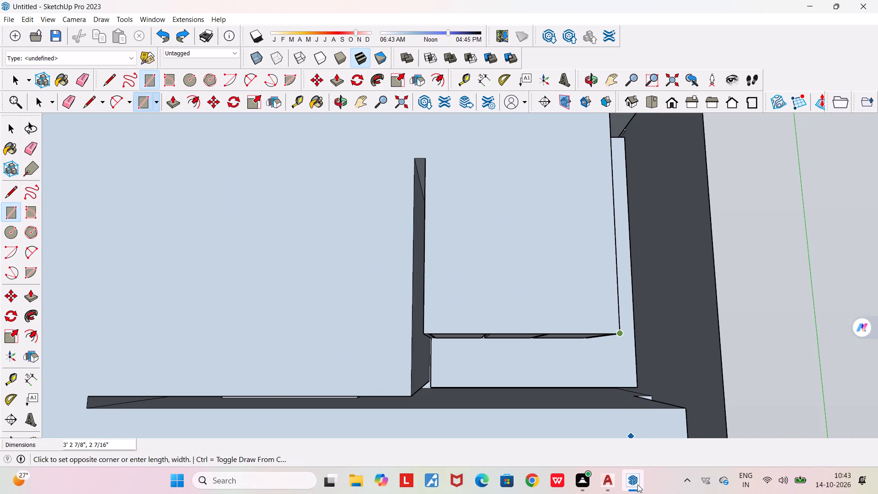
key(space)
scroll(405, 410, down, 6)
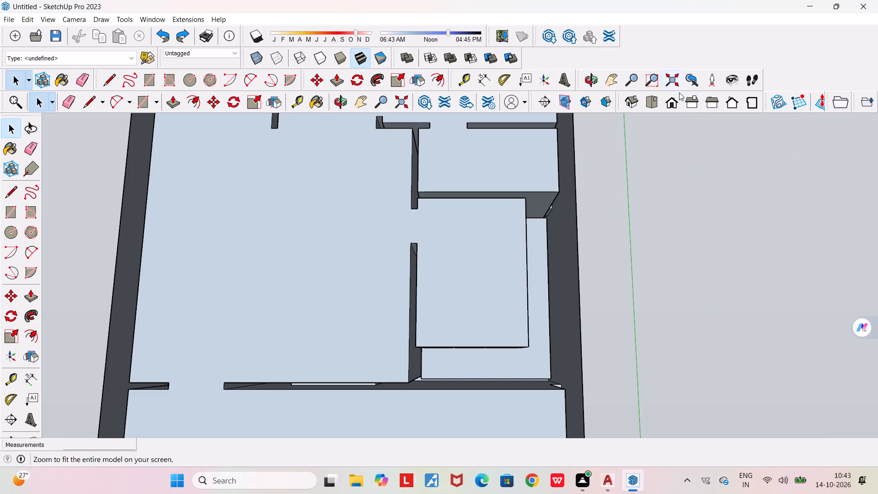
Examine the L-shaped counter from above, focusing on the inner corner where the raised panel frames meet.
click(650, 105)
scroll(587, 212, down, 5)
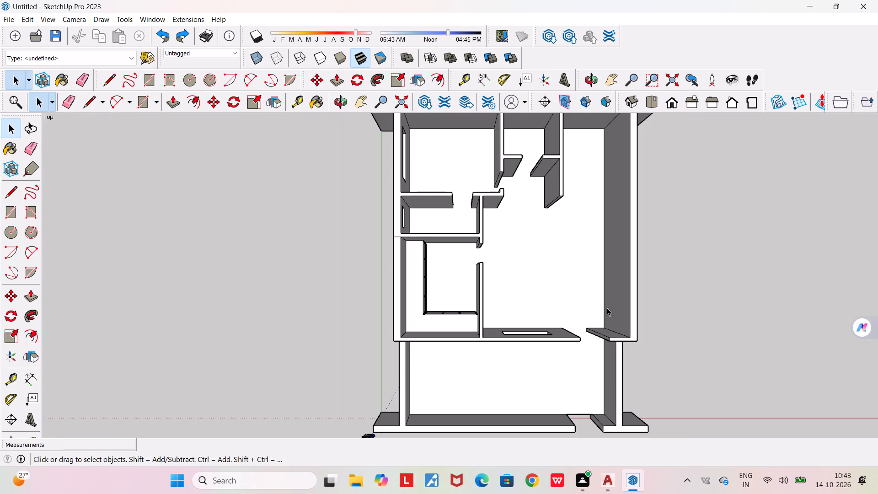
scroll(615, 214, down, 2)
scroll(461, 244, up, 2)
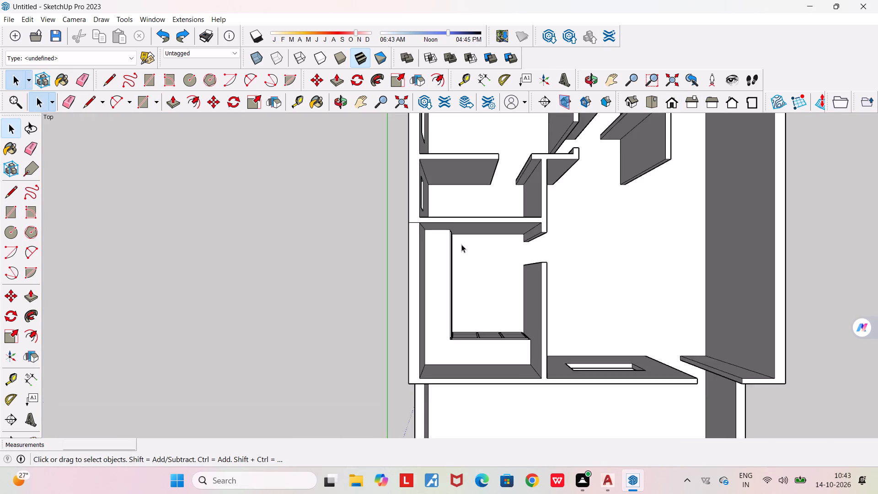
scroll(461, 244, up, 7)
middle_drag(475, 328, 181, 159)
scroll(181, 159, up, 1)
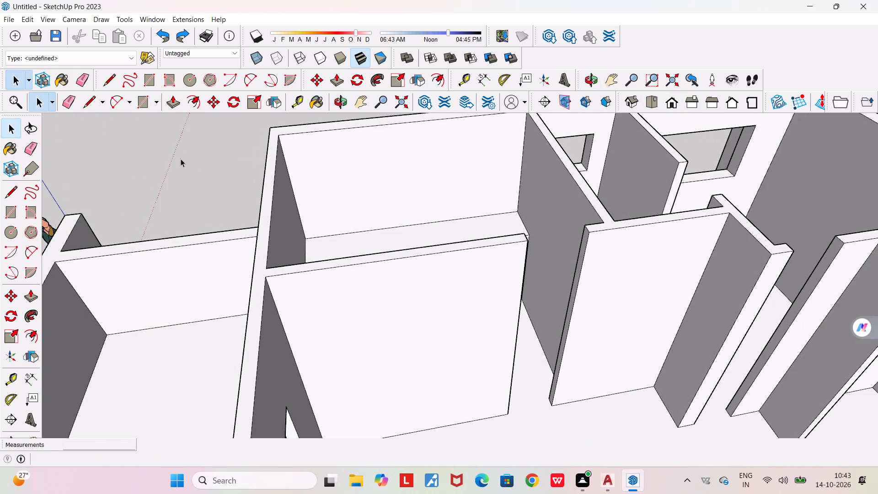
scroll(391, 204, up, 4)
middle_drag(442, 291, 257, 266)
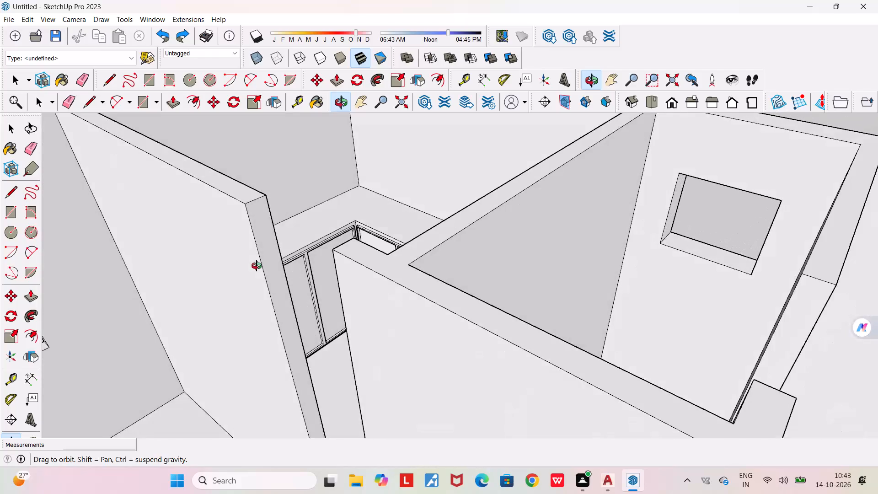
middle_drag(257, 266, 292, 290)
scroll(347, 242, up, 8)
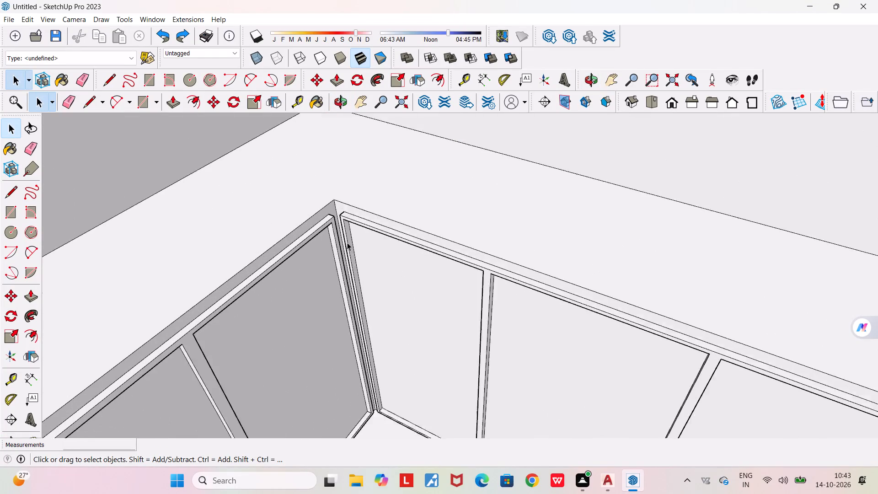
scroll(347, 242, up, 7)
scroll(341, 248, down, 10)
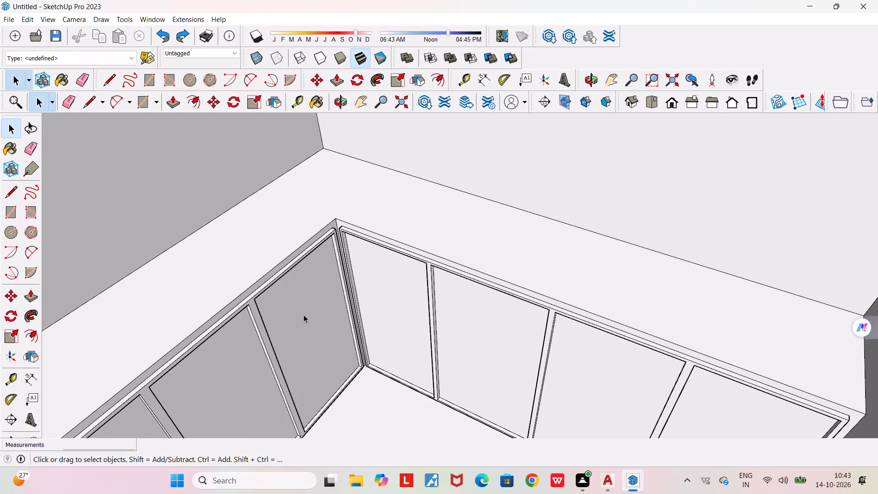
middle_drag(297, 310, 290, 273)
scroll(290, 273, down, 5)
middle_drag(295, 323, 255, 338)
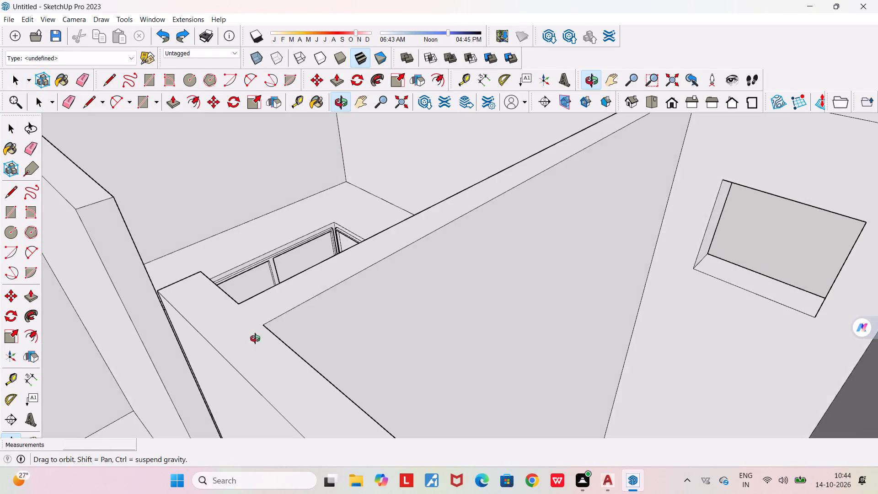
middle_drag(255, 338, 171, 383)
Examine the counter's three-panel leg and its raised frames up close.
scroll(171, 383, down, 4)
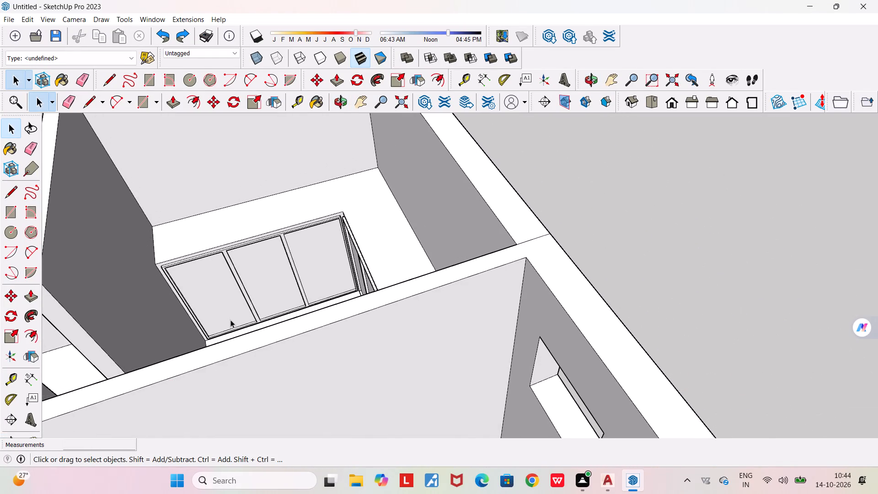
scroll(190, 275, up, 11)
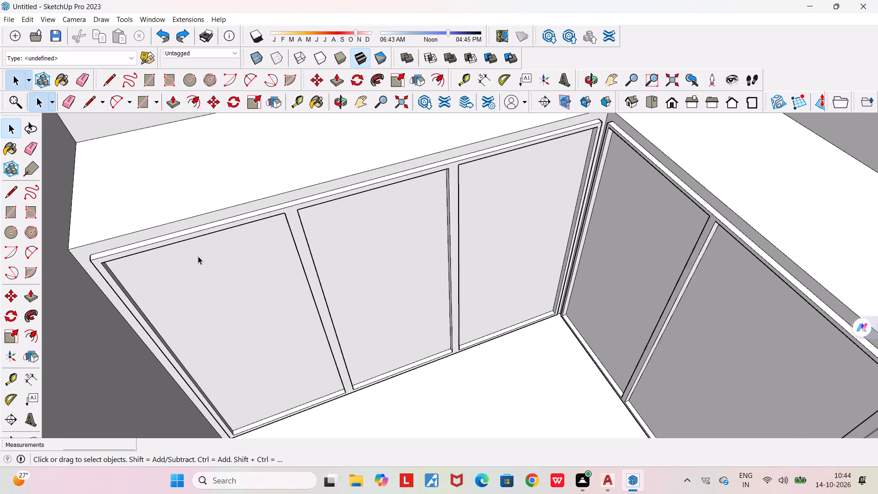
scroll(198, 256, up, 2)
scroll(258, 224, up, 4)
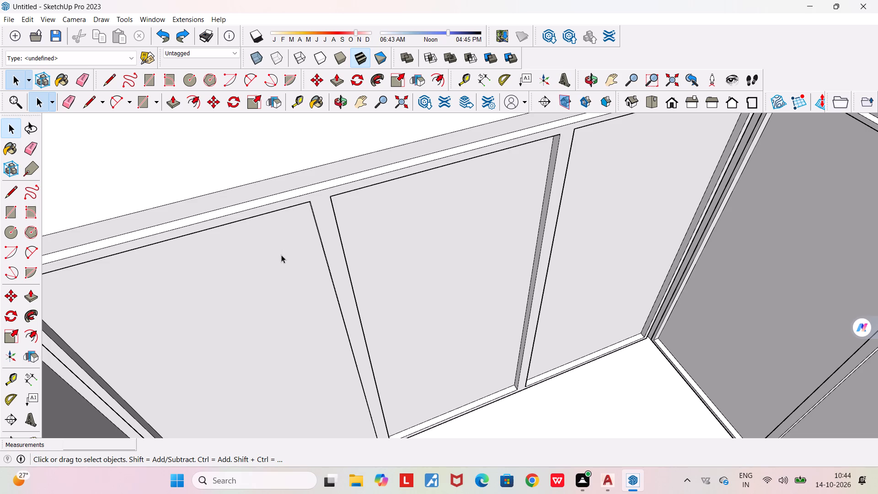
scroll(281, 255, down, 9)
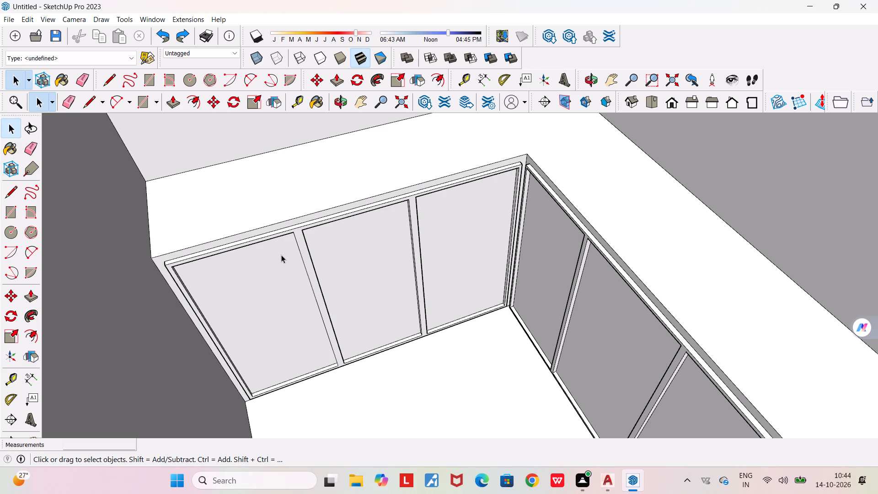
scroll(281, 255, up, 3)
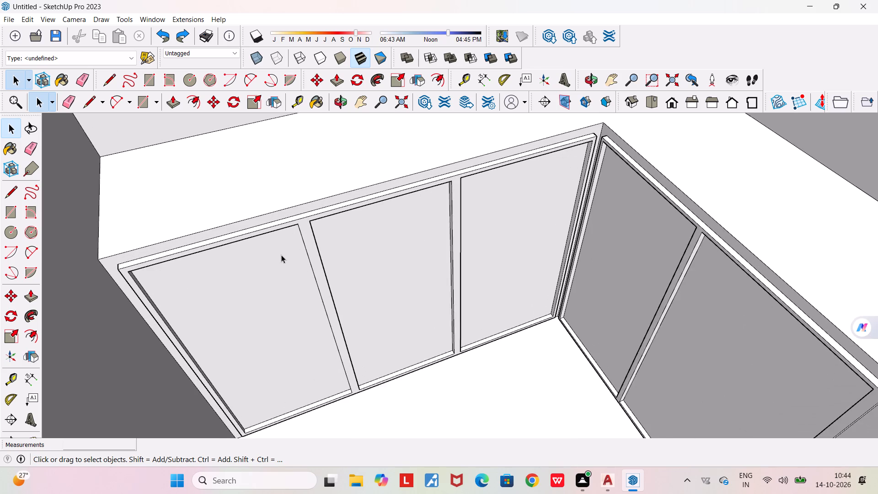
scroll(281, 255, up, 1)
scroll(225, 292, down, 2)
scroll(225, 292, up, 2)
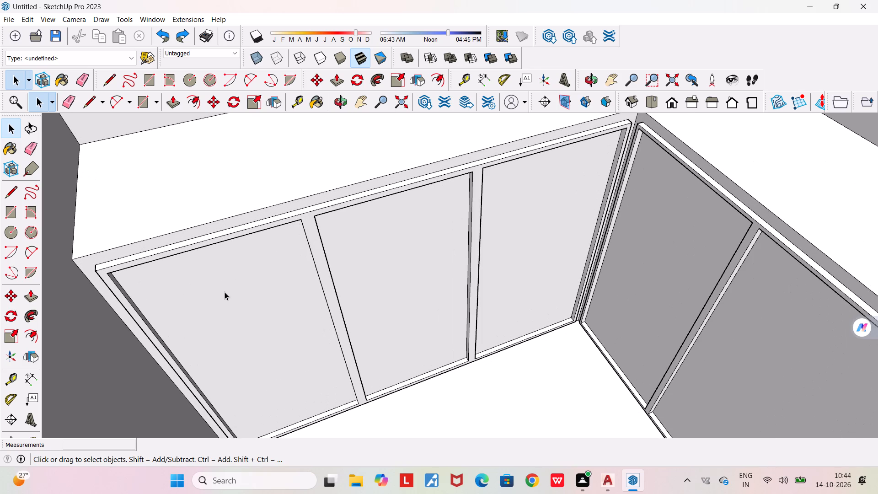
scroll(225, 292, down, 9)
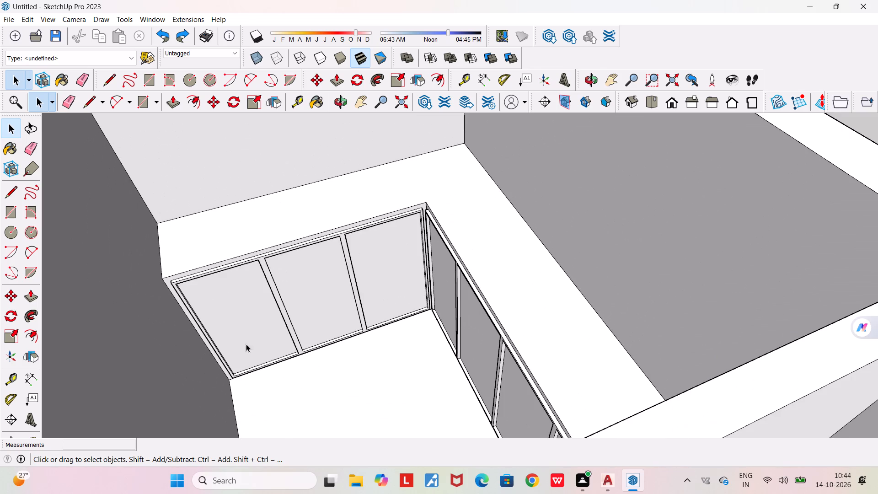
Draw a rectangle about 1' 10 5/16" by 1' 8 1/16" on the countertop, at the wall corner end of the three-panel leg.
middle_drag(260, 376, 192, 390)
scroll(192, 390, down, 5)
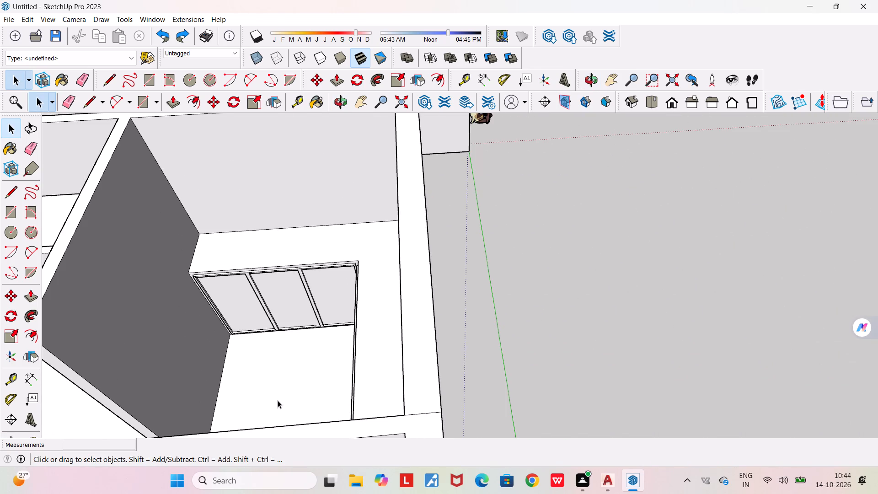
scroll(197, 232, up, 5)
middle_drag(263, 288, 280, 297)
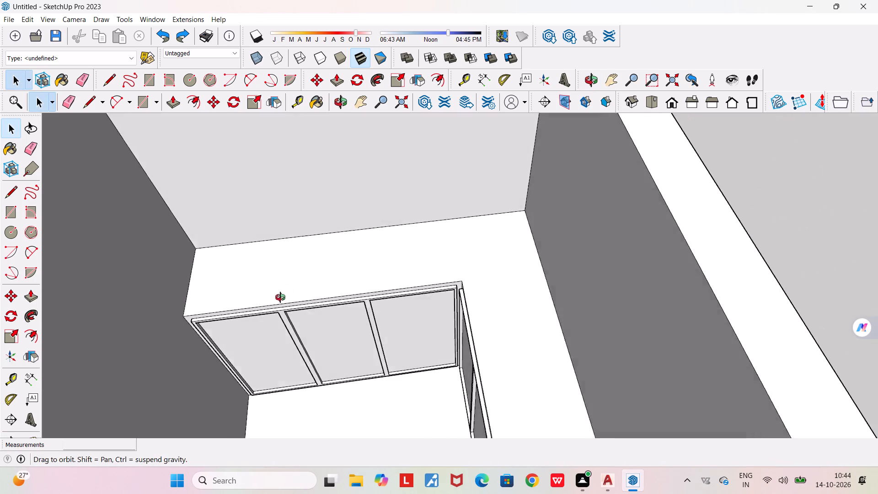
middle_drag(280, 297, 294, 307)
scroll(294, 306, down, 8)
middle_drag(287, 380, 313, 440)
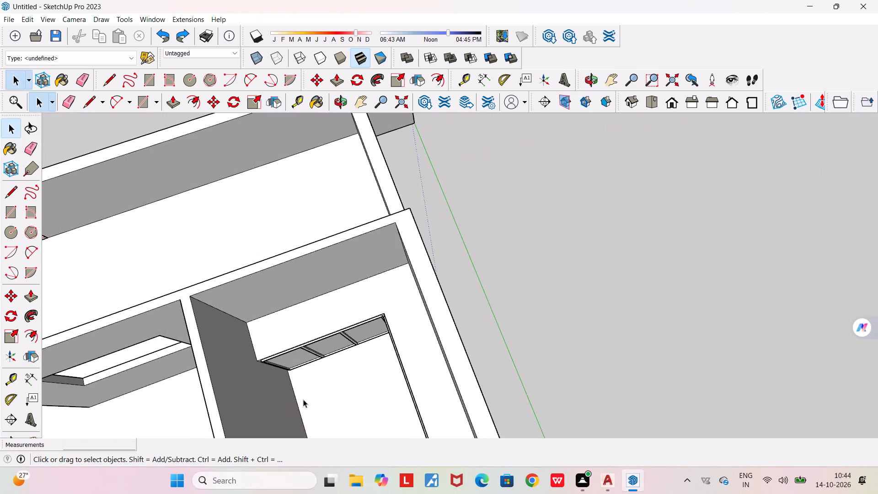
scroll(257, 364, up, 9)
scroll(247, 263, up, 3)
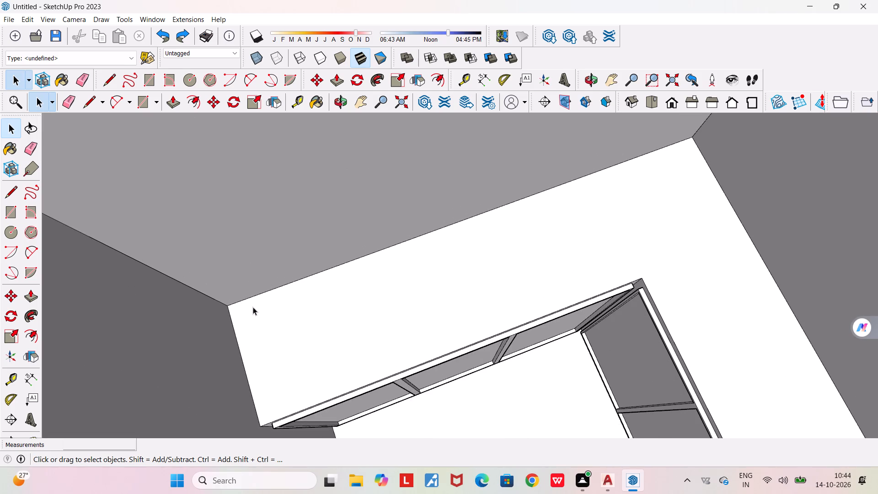
middle_drag(251, 305, 224, 301)
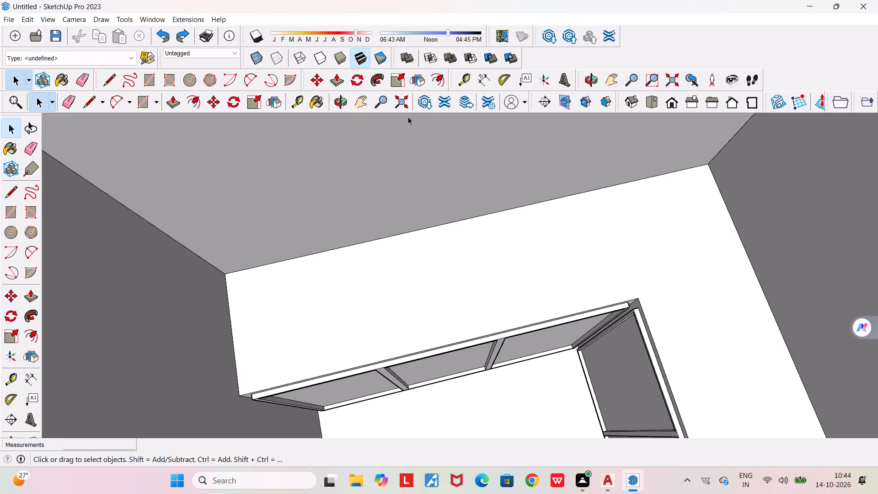
click(145, 102)
scroll(252, 280, up, 4)
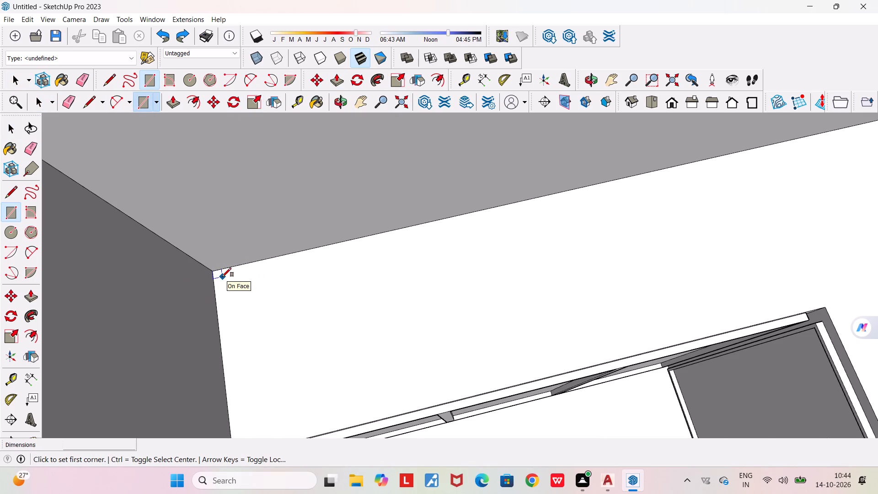
click(219, 277)
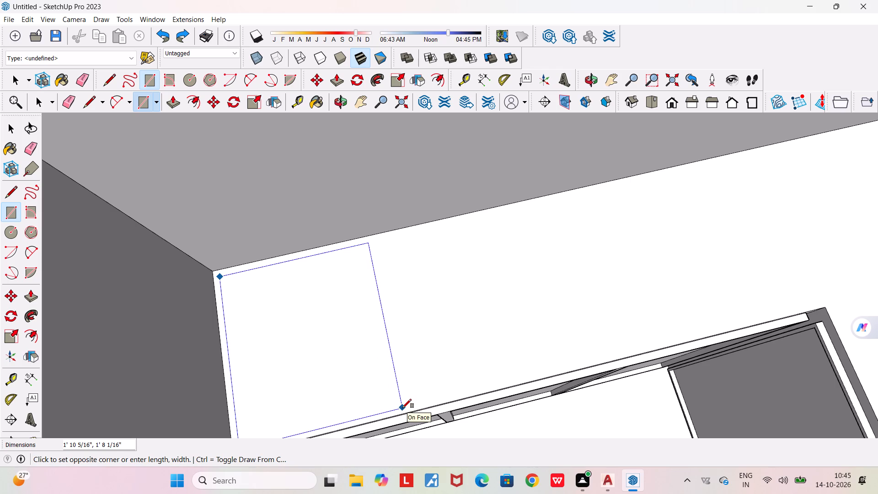
click(402, 408)
scroll(382, 356, down, 5)
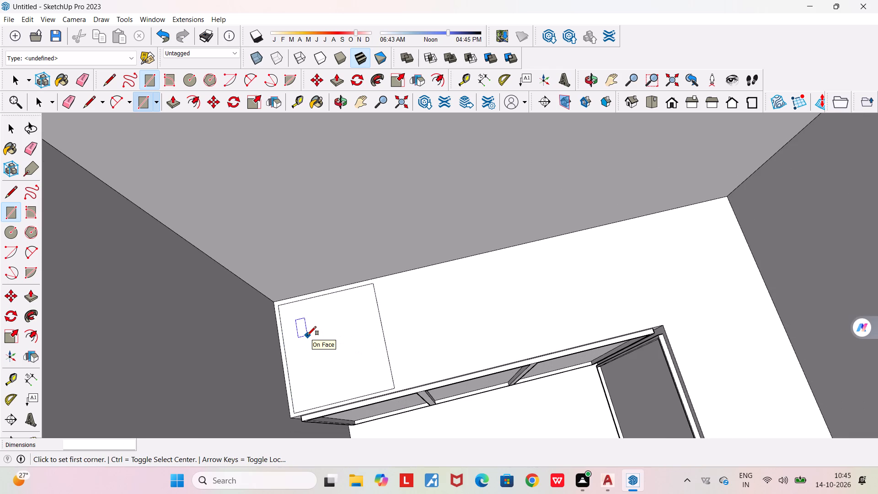
key(space)
key(space)
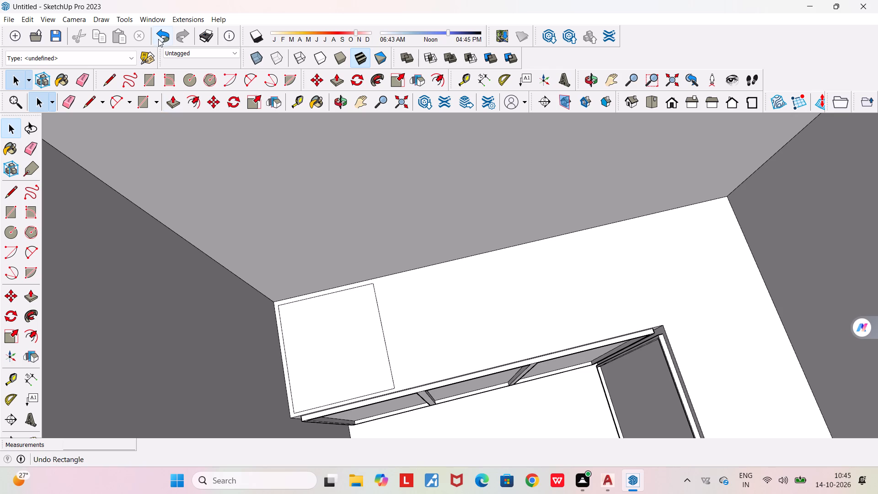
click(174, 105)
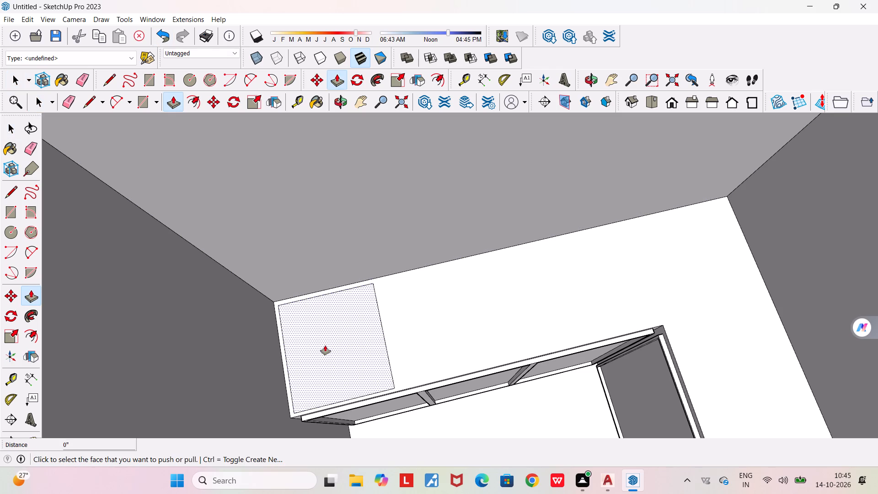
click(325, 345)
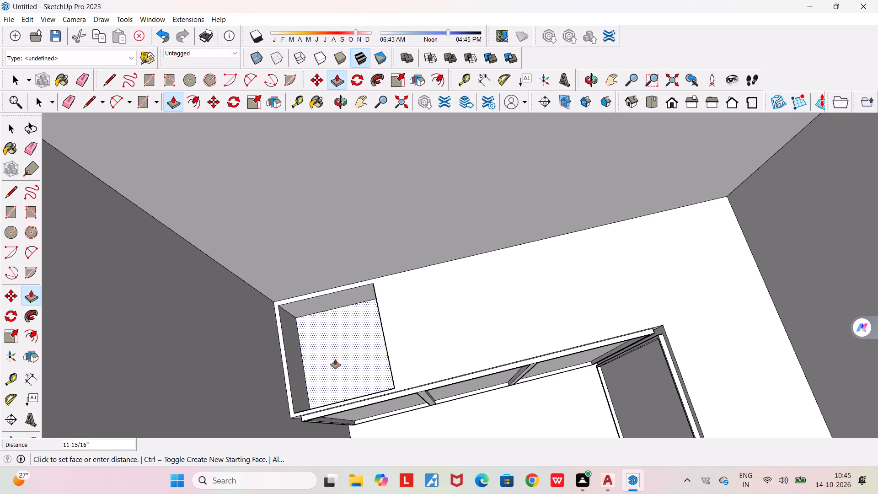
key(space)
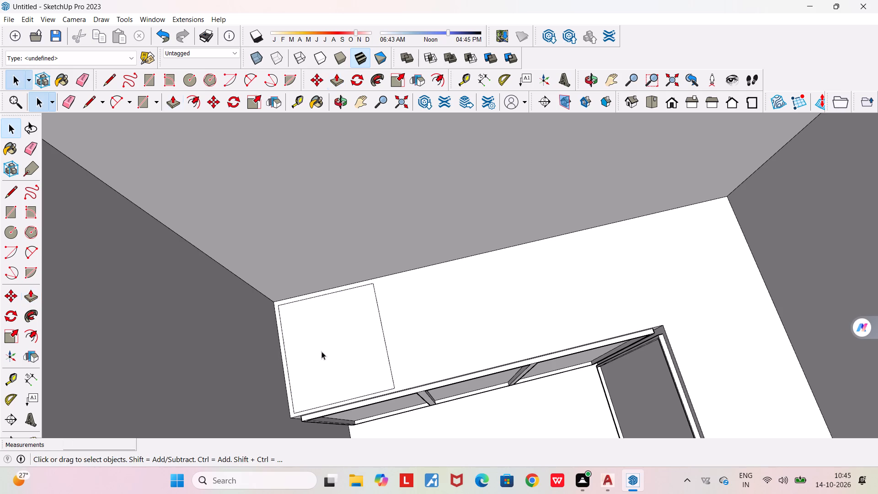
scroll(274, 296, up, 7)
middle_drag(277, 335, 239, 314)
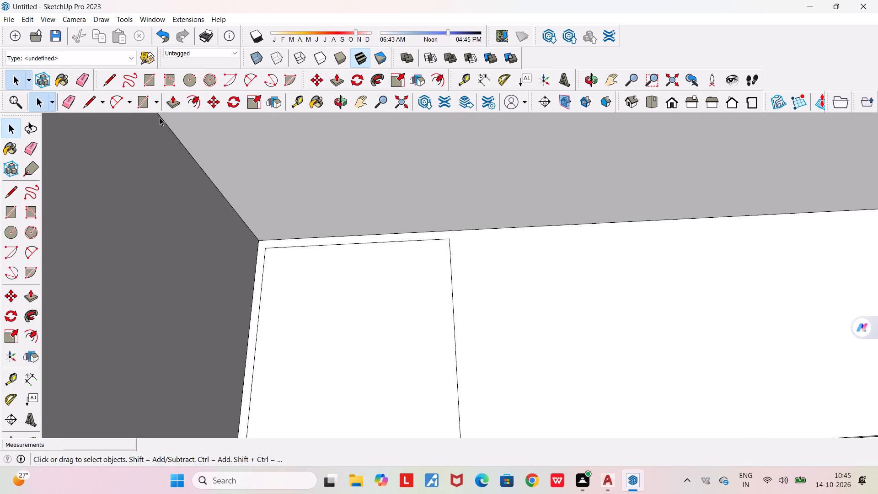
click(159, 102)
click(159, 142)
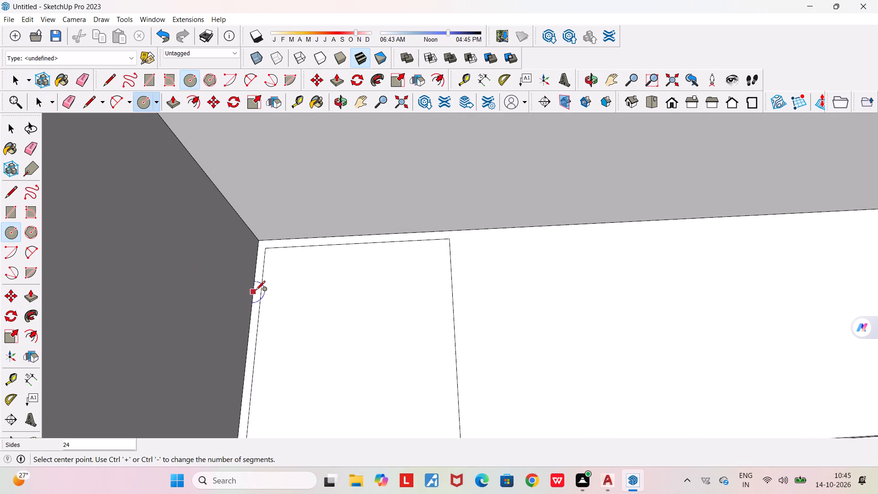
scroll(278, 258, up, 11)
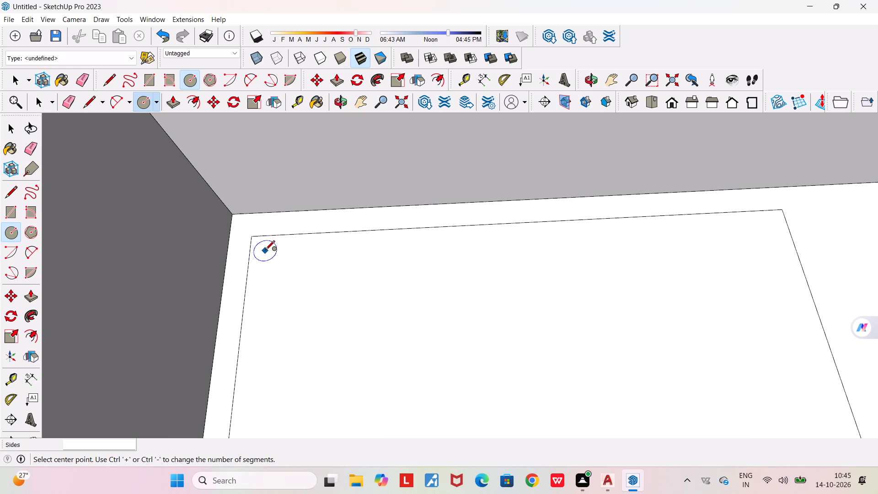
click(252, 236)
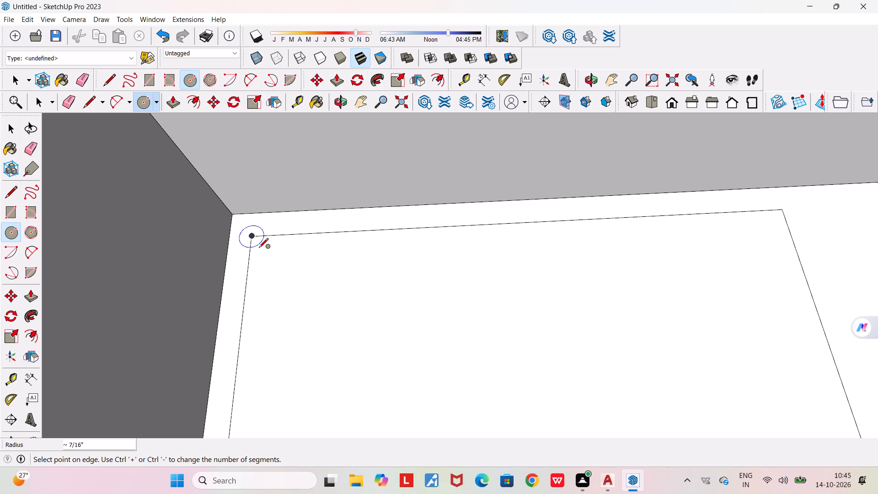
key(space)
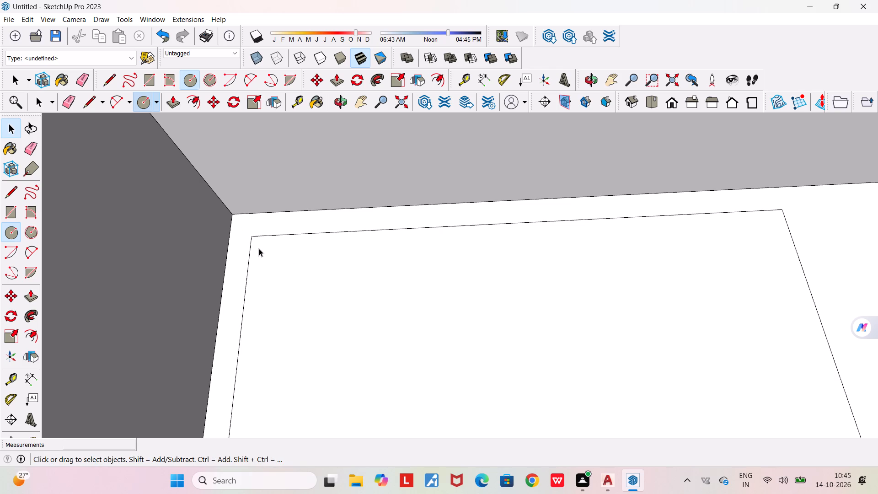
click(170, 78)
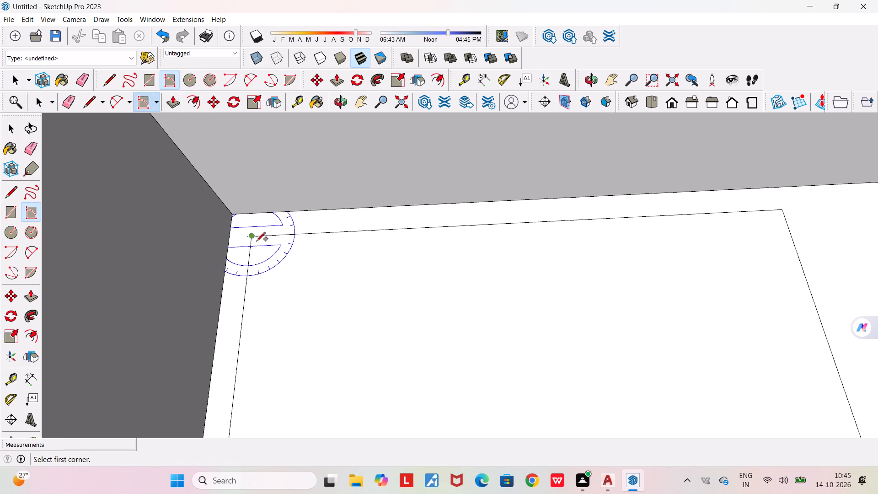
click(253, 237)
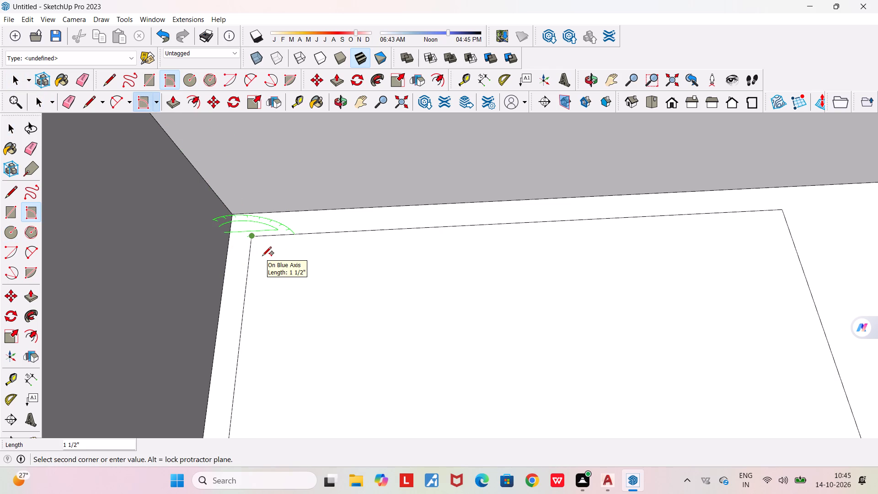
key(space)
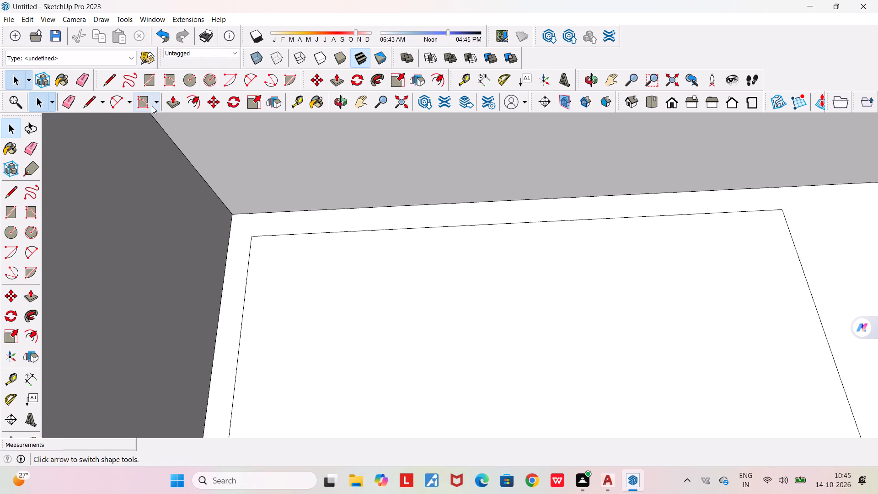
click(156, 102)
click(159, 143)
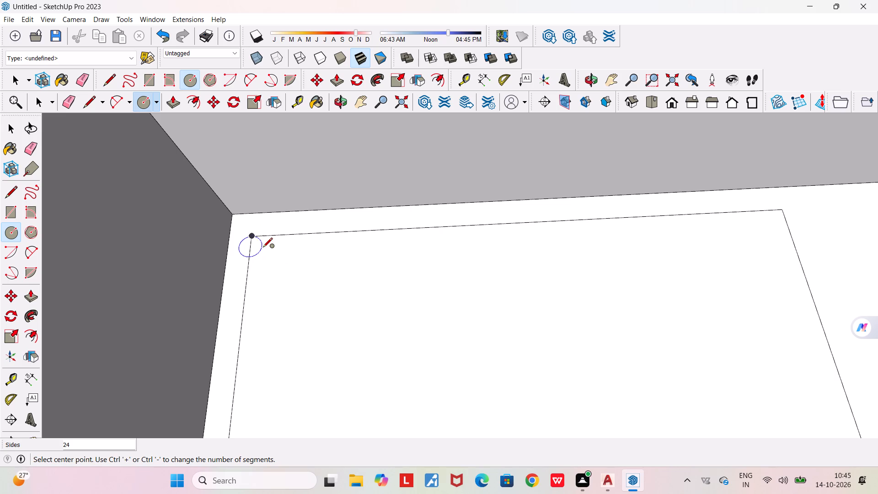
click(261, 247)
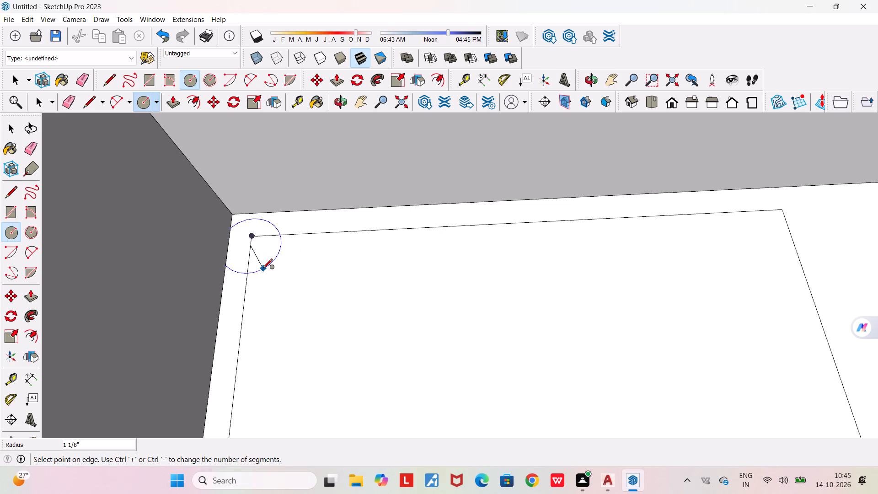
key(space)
Draw a small circle inside the countertop rectangle's corner nearest the wall corner, sized to meet both adjacent edges.
click(191, 81)
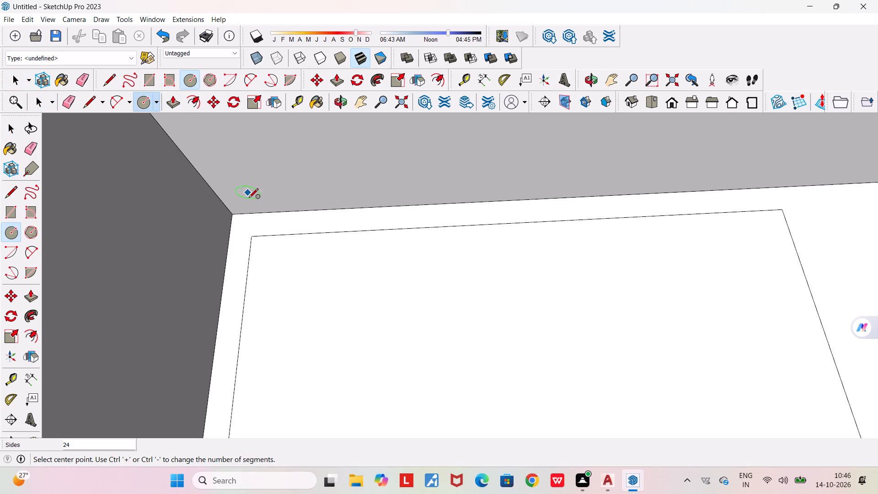
click(266, 249)
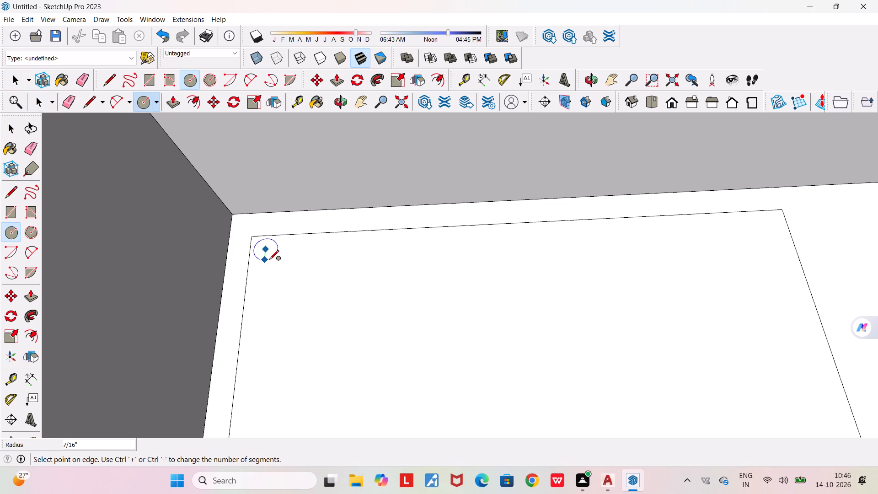
click(269, 264)
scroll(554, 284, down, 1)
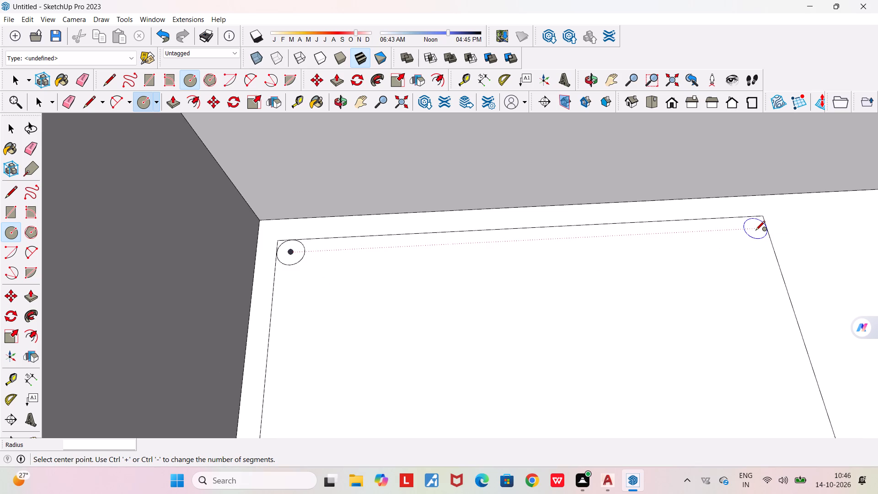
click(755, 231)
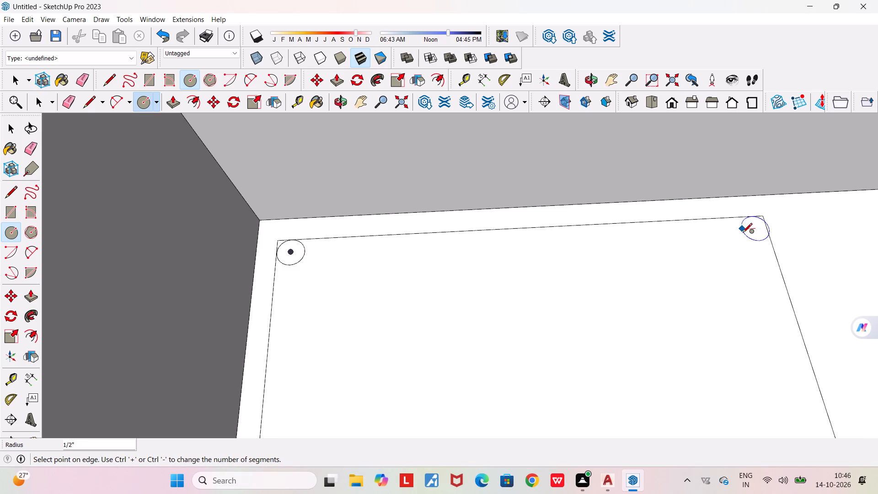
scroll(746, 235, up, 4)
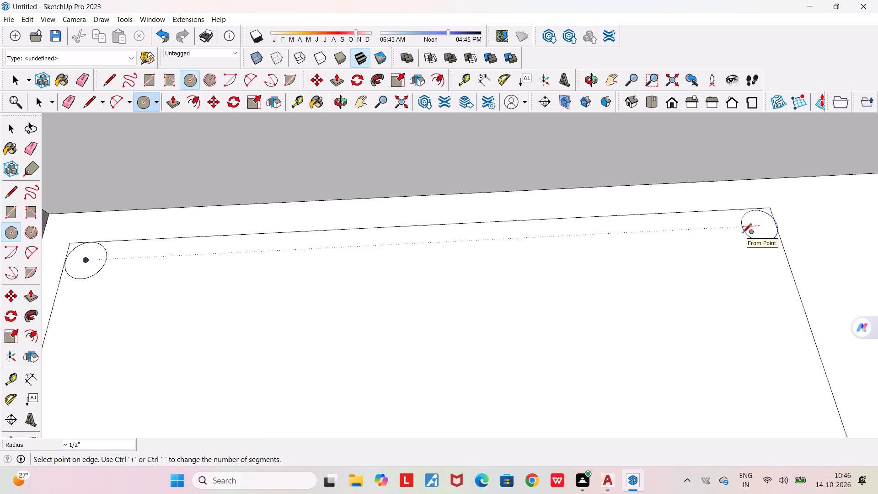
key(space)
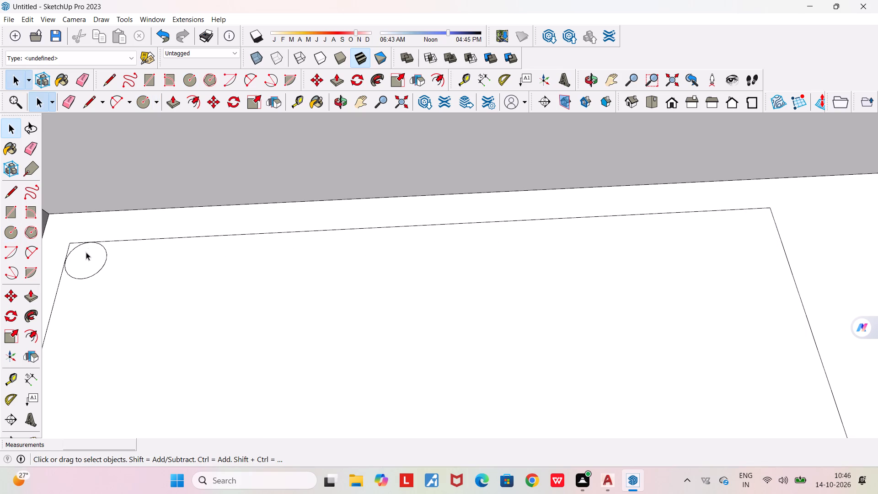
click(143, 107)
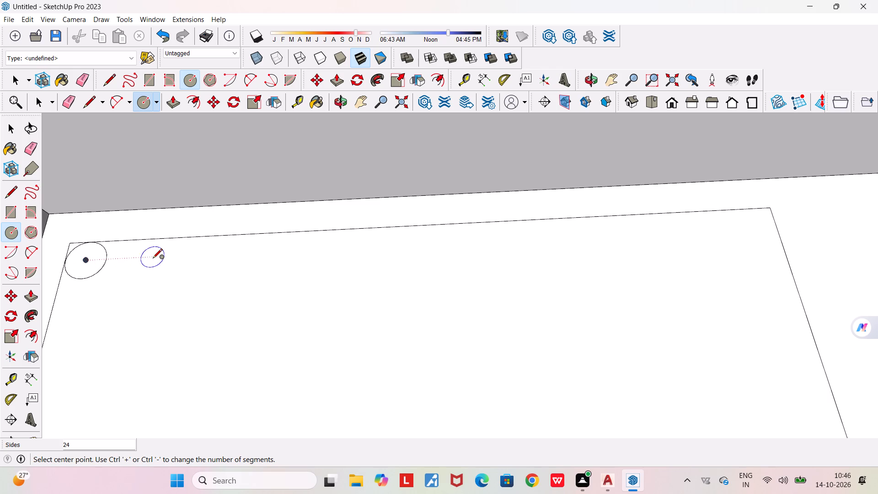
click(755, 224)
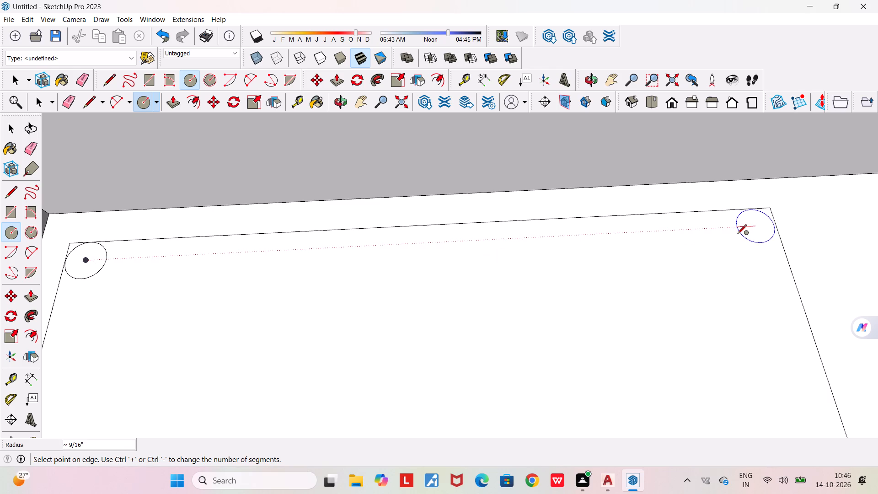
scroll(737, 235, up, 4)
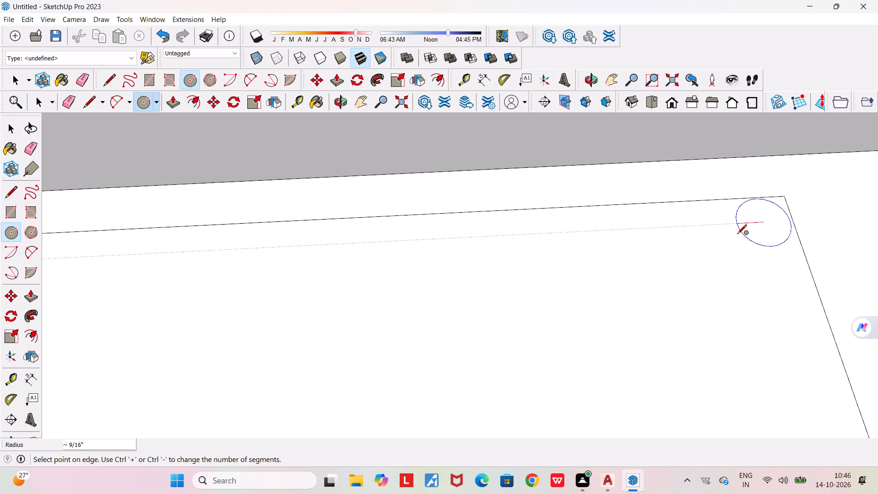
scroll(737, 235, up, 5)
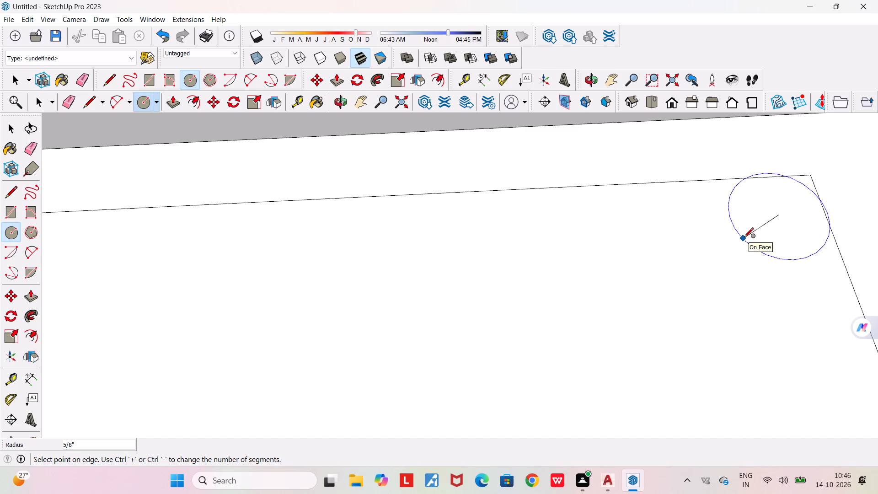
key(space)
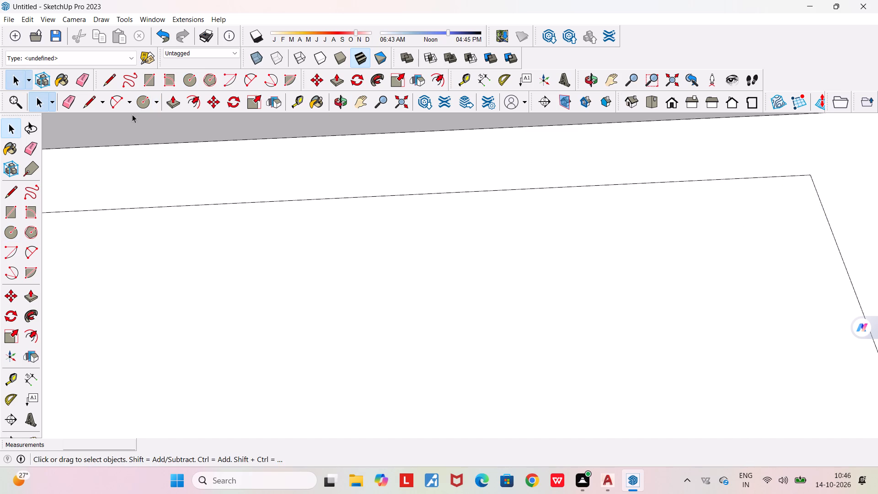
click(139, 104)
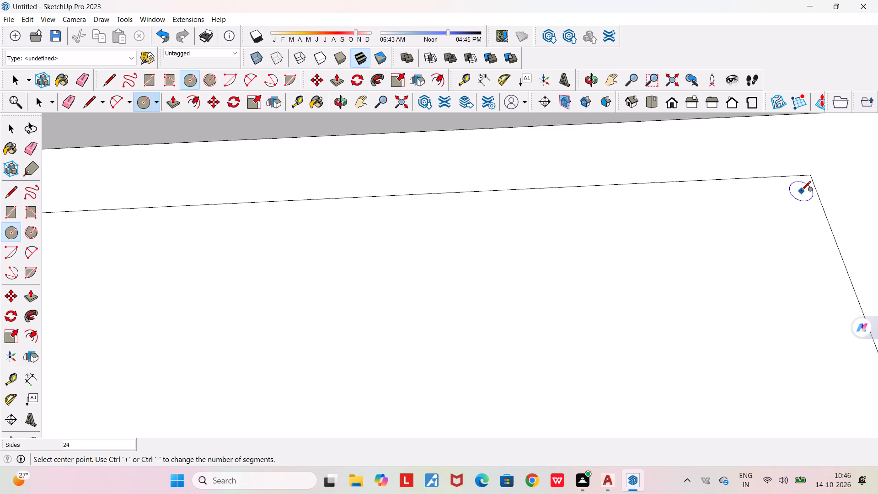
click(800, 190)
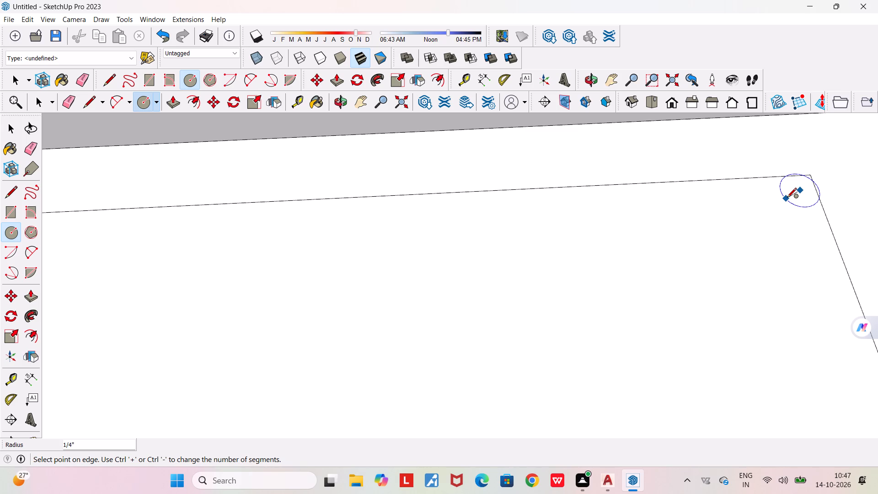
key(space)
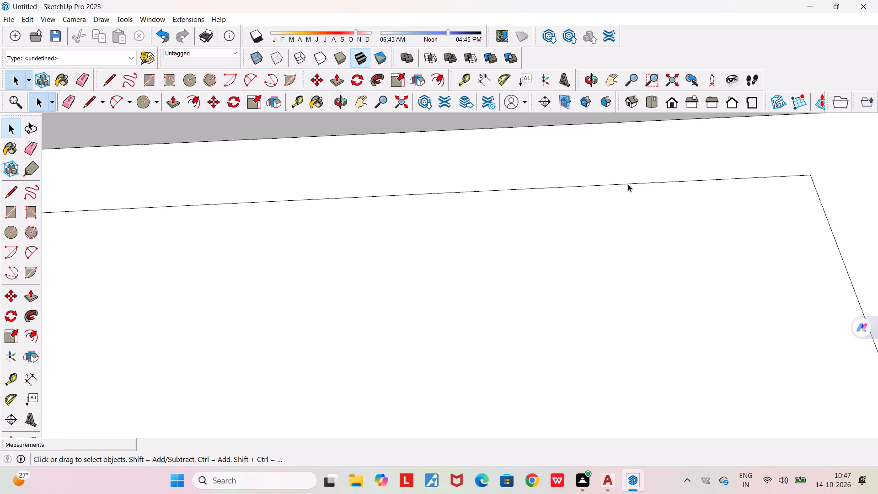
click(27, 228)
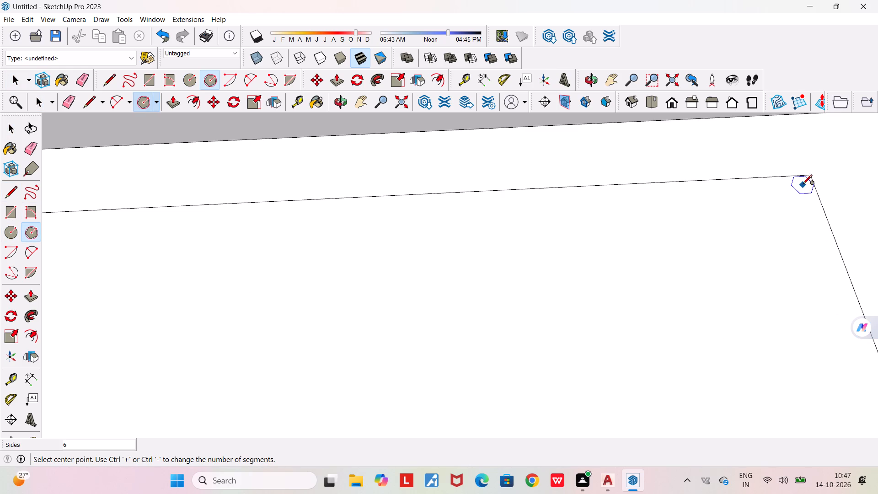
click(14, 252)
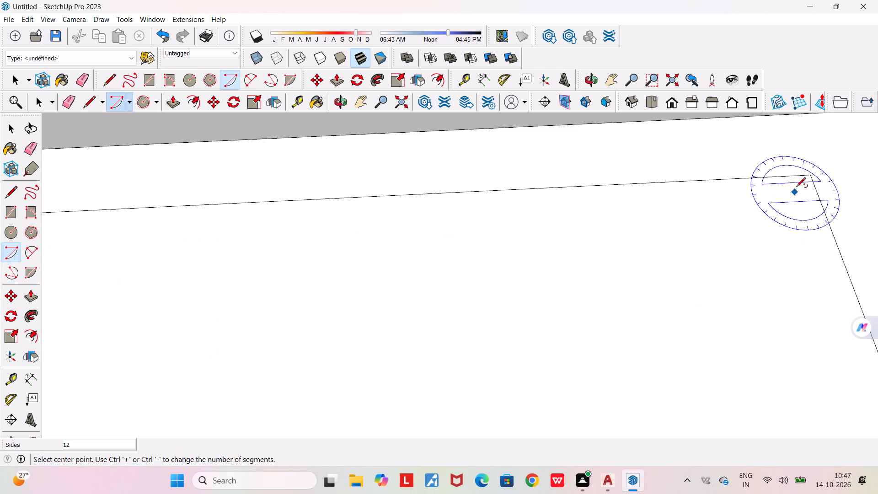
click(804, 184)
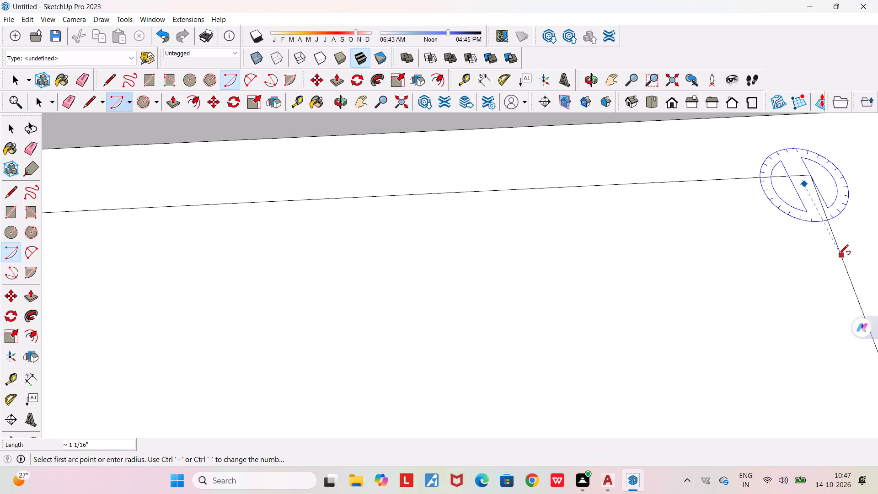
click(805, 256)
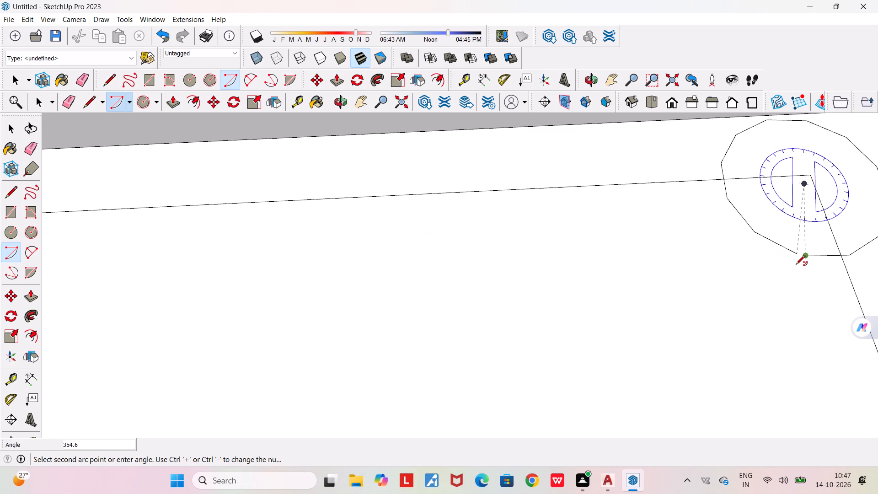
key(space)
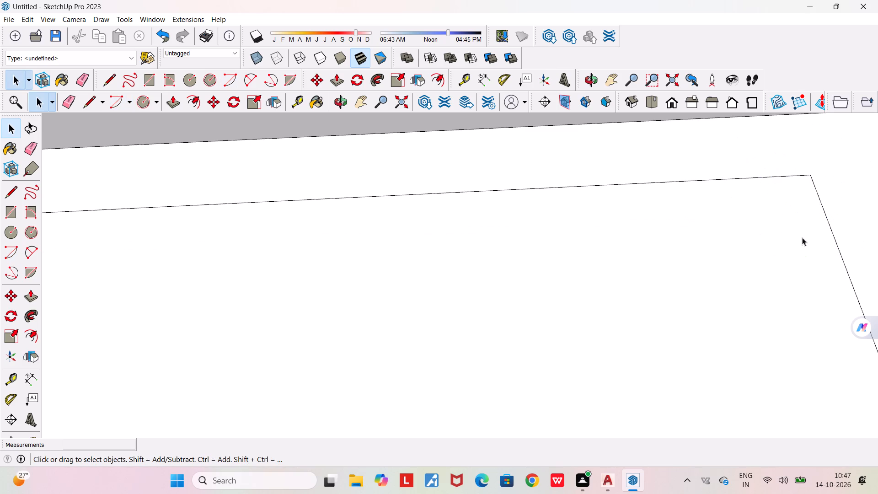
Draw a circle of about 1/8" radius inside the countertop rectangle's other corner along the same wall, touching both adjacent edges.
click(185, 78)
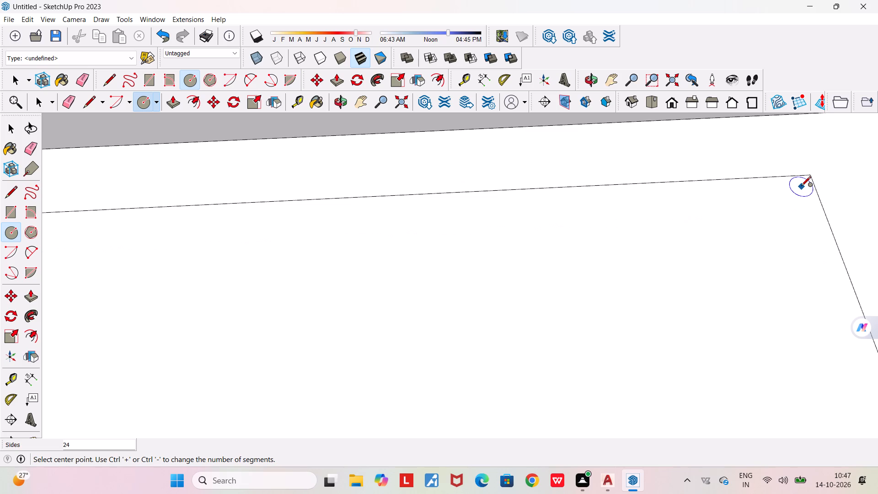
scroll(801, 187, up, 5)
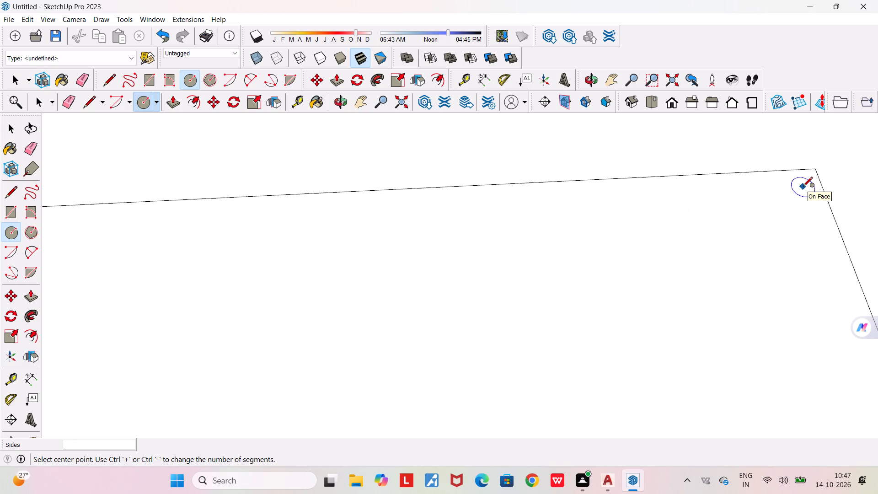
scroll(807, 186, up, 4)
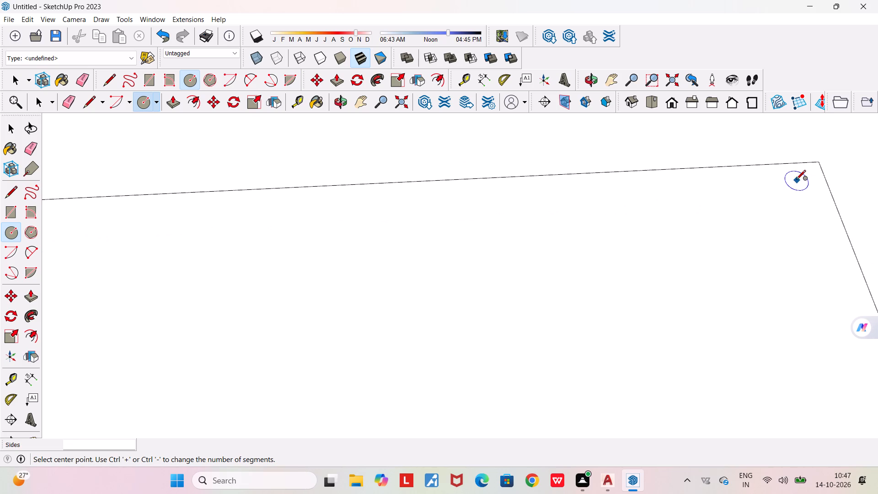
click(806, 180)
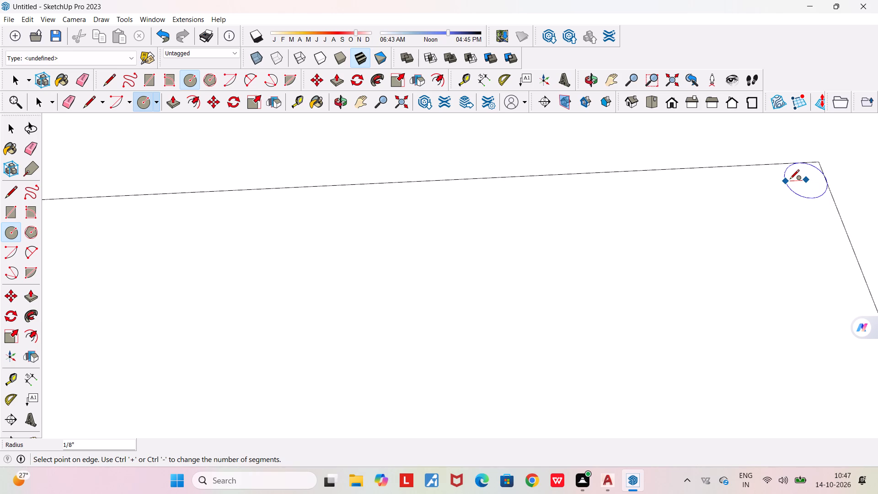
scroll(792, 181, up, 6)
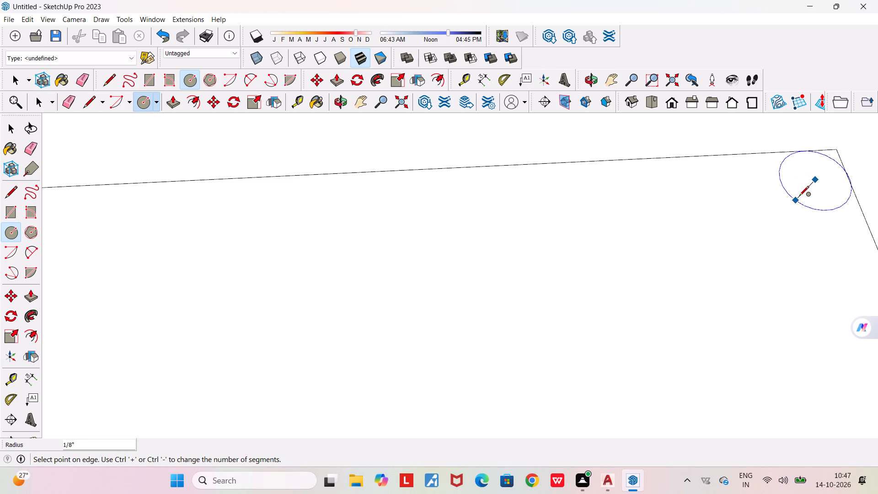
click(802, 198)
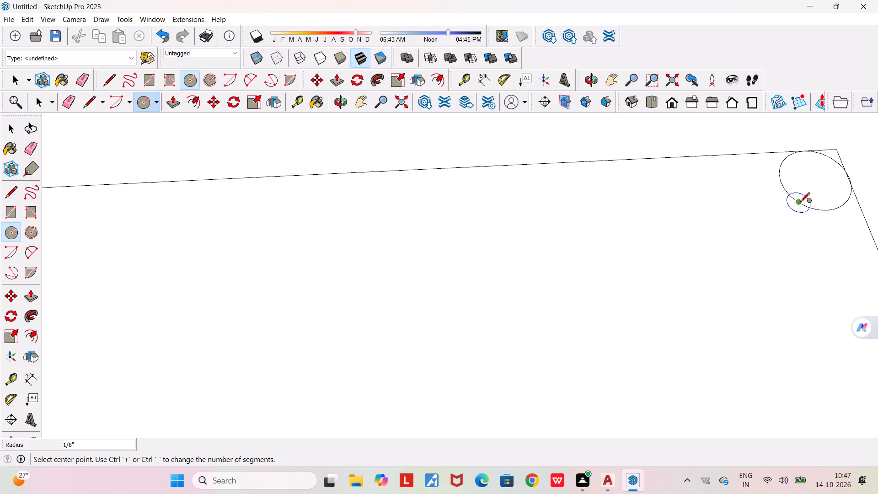
Compare the two corner circles of the countertop rectangle from the top view and undo both of them.
scroll(800, 220, down, 20)
scroll(800, 220, down, 10)
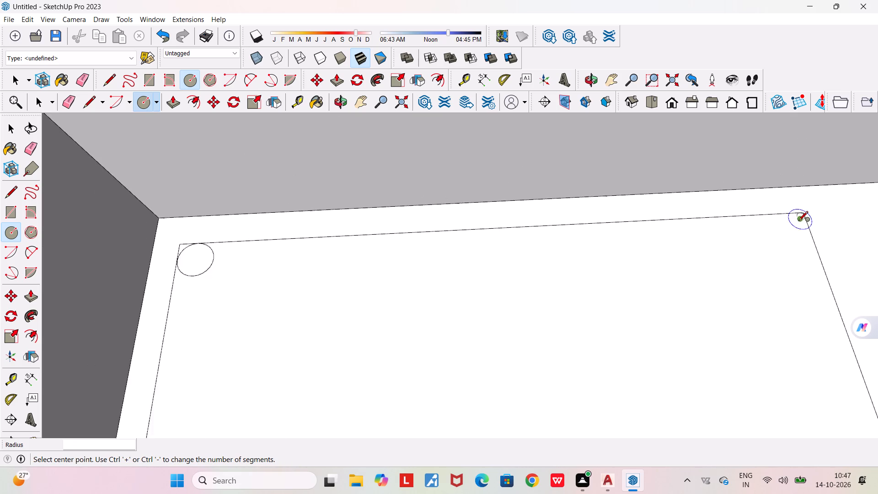
scroll(798, 221, down, 2)
scroll(792, 268, down, 5)
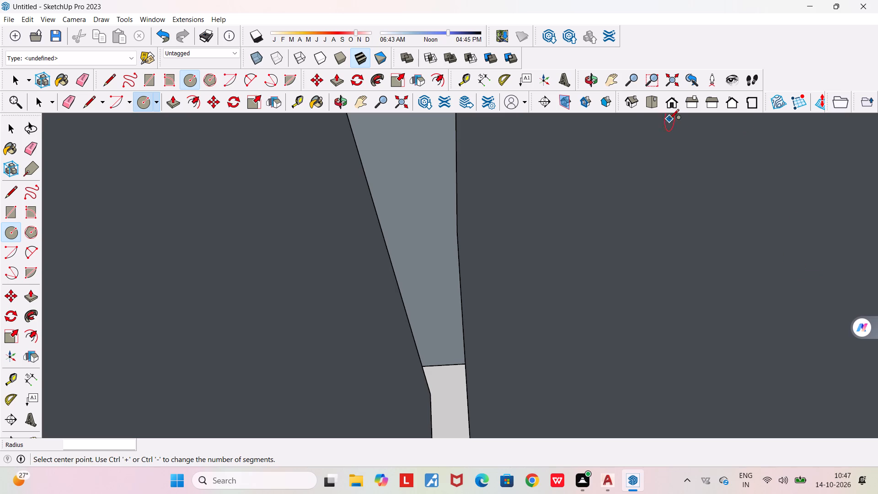
click(658, 102)
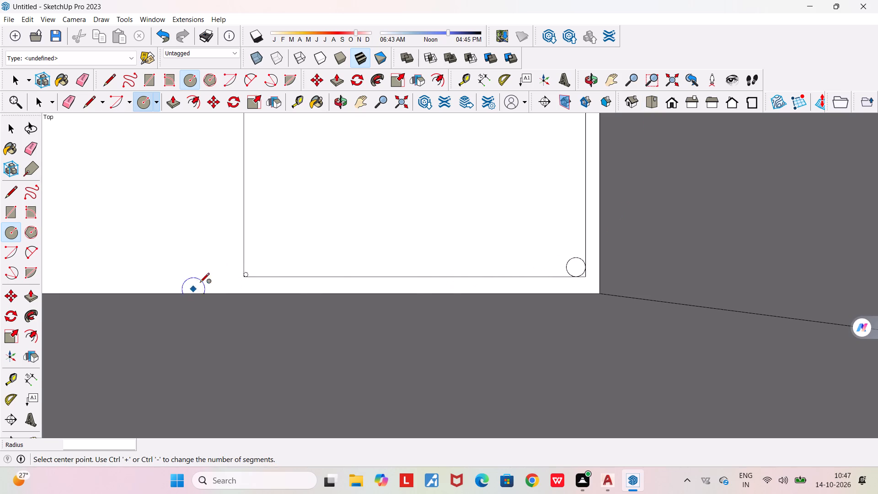
scroll(493, 461, down, 3)
scroll(481, 263, down, 11)
scroll(481, 263, up, 4)
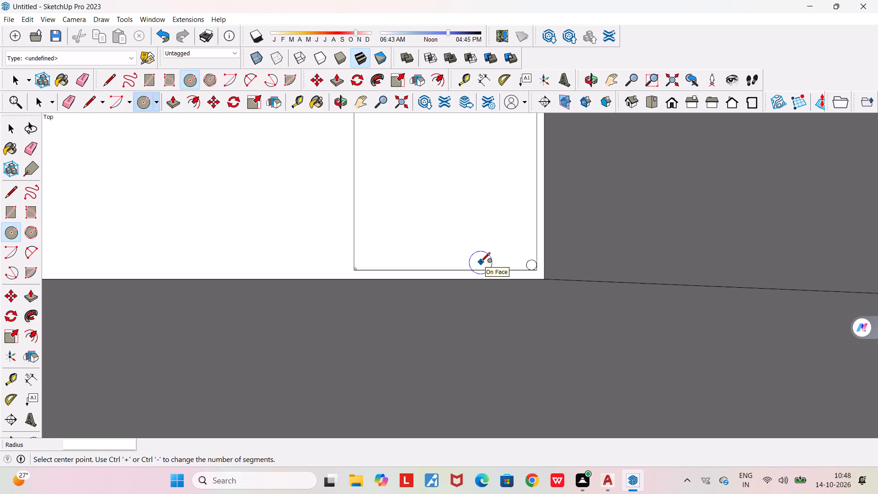
scroll(481, 263, up, 8)
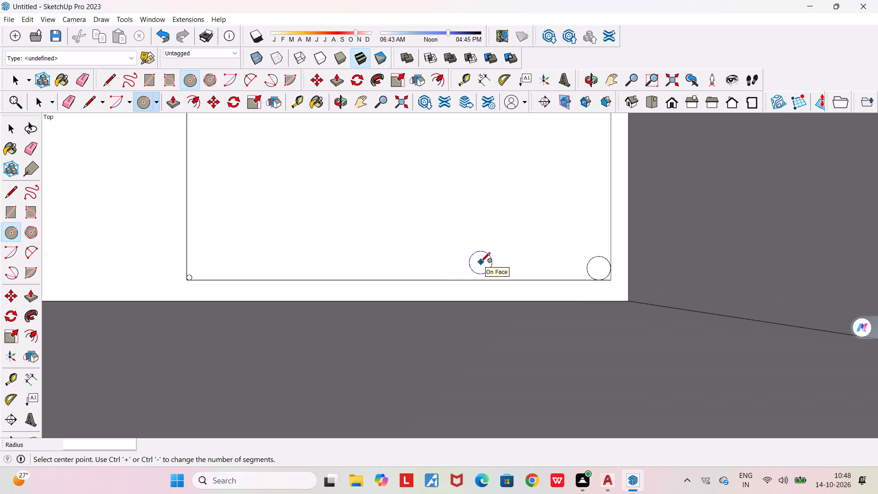
scroll(203, 286, up, 11)
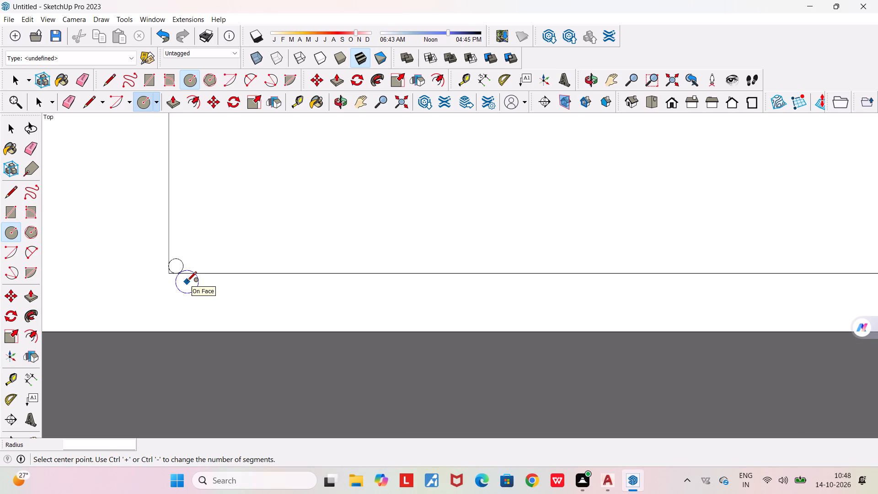
scroll(187, 282, down, 5)
key(ctrl+z)
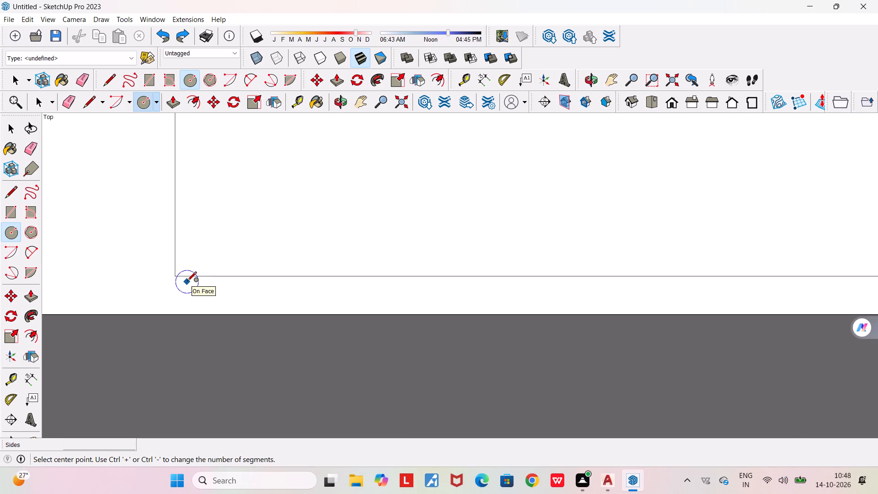
key(ctrl+z)
Leave the Circle tool and look over the whole building model from above and from different sides.
scroll(187, 282, down, 15)
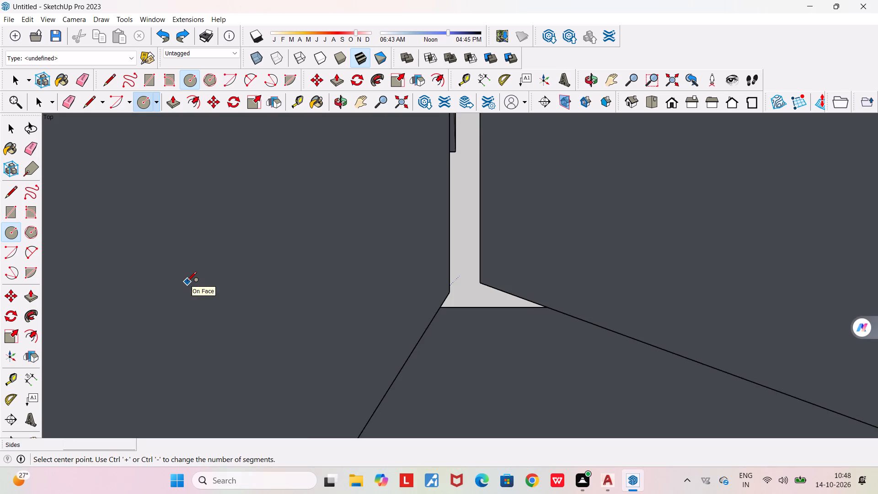
scroll(187, 282, down, 5)
scroll(187, 282, down, 20)
scroll(187, 282, down, 3)
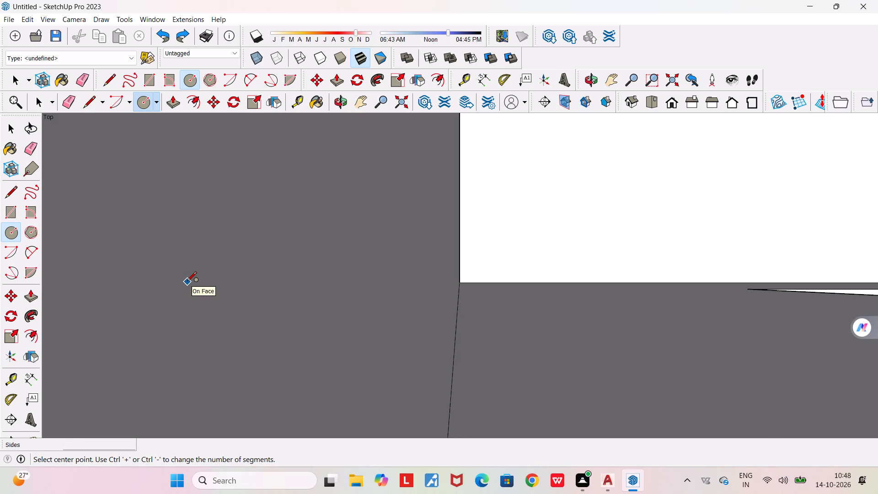
key(space)
scroll(187, 282, down, 20)
scroll(187, 282, down, 17)
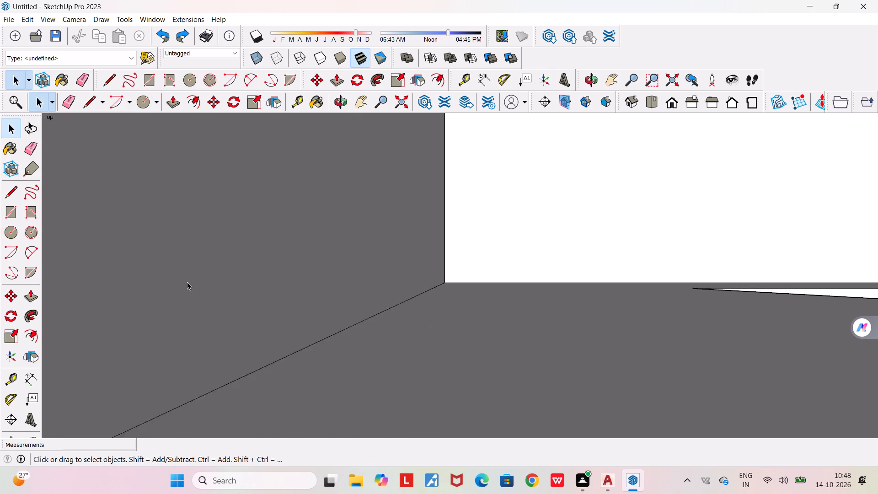
scroll(187, 282, down, 20)
scroll(187, 282, down, 20)
scroll(187, 282, down, 4)
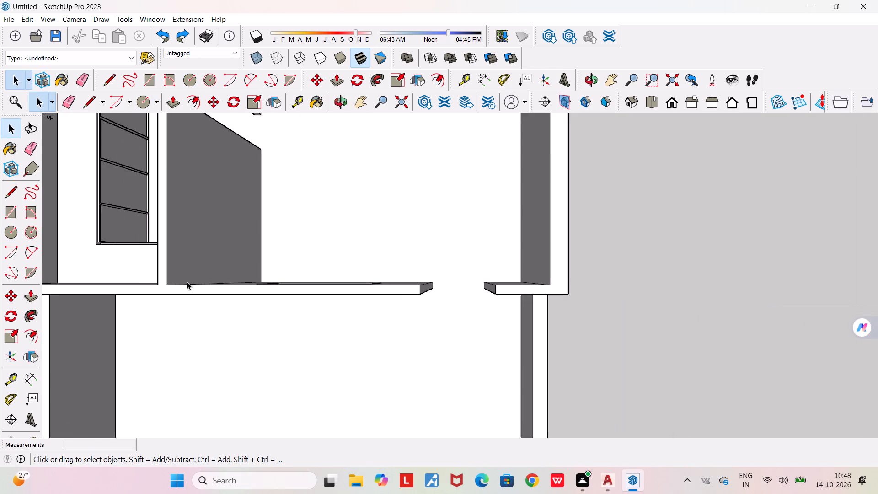
scroll(187, 282, down, 15)
scroll(116, 235, up, 6)
scroll(180, 287, up, 1)
middle_drag(180, 287, 292, 293)
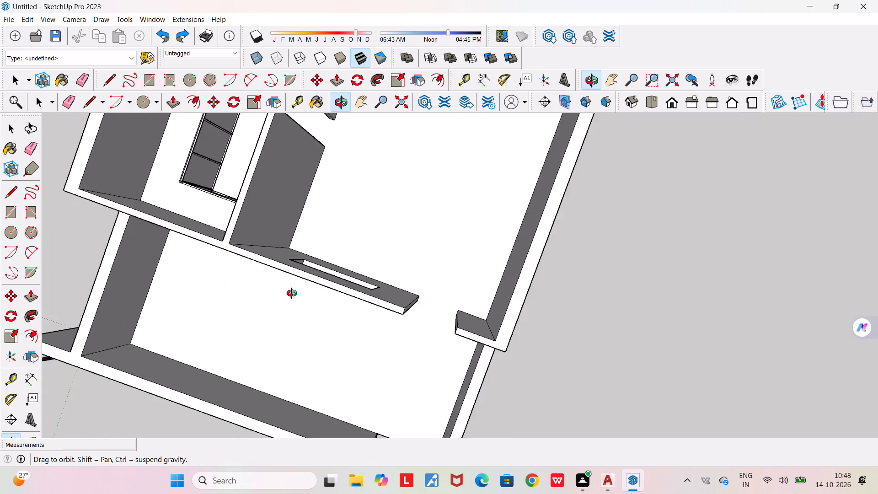
middle_drag(292, 293, 307, 304)
scroll(307, 304, down, 8)
middle_drag(380, 299, 299, 349)
scroll(299, 349, down, 3)
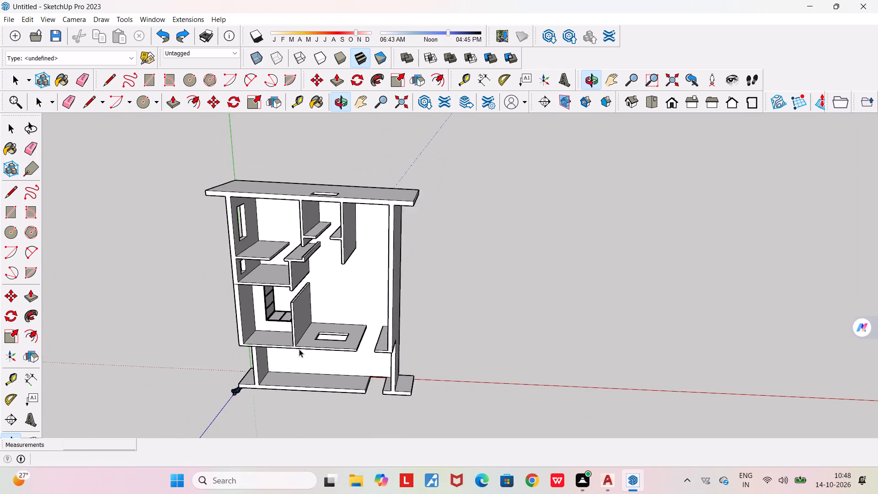
scroll(299, 349, down, 2)
middle_drag(309, 213, 687, 305)
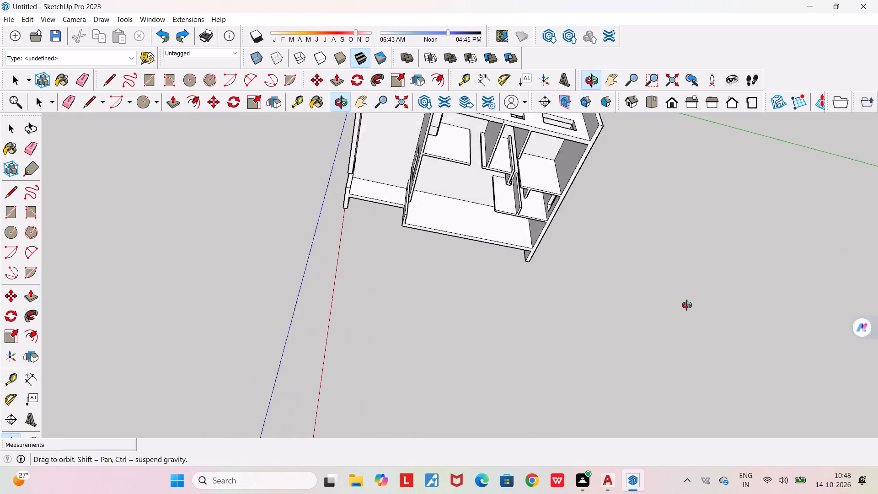
middle_drag(687, 305, 686, 274)
scroll(686, 274, down, 9)
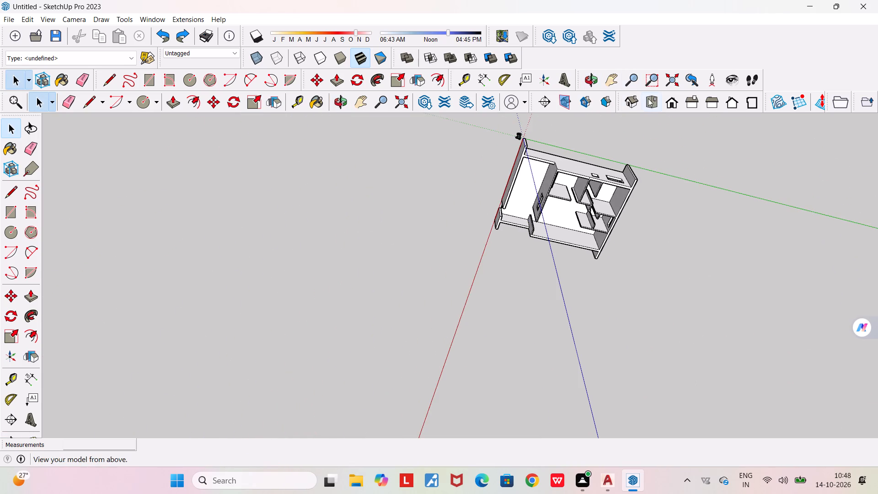
Examine the L-shaped counter in its room and the rectangle on its top at the wall corner.
click(654, 103)
click(634, 101)
scroll(489, 266, up, 6)
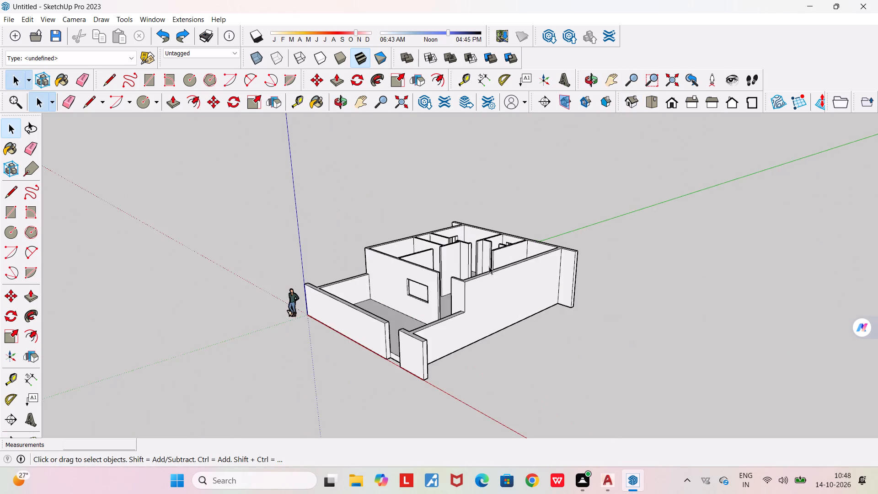
middle_drag(488, 266, 454, 403)
scroll(406, 258, up, 10)
middle_drag(425, 305, 413, 315)
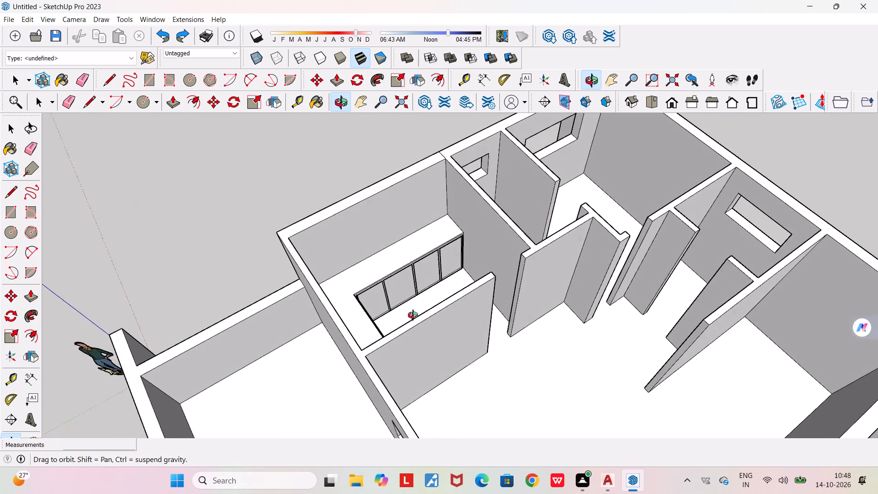
middle_drag(413, 315, 121, 401)
scroll(343, 223, up, 5)
middle_drag(481, 269, 380, 230)
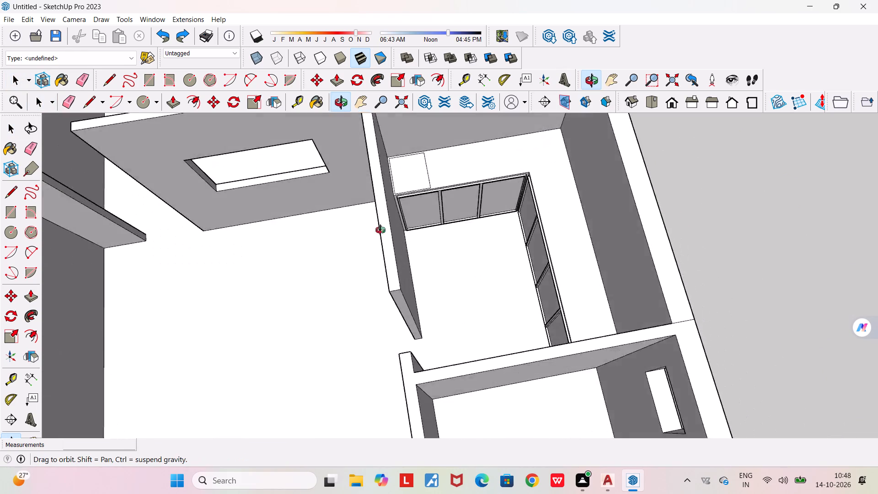
middle_drag(380, 230, 304, 249)
scroll(385, 174, up, 1)
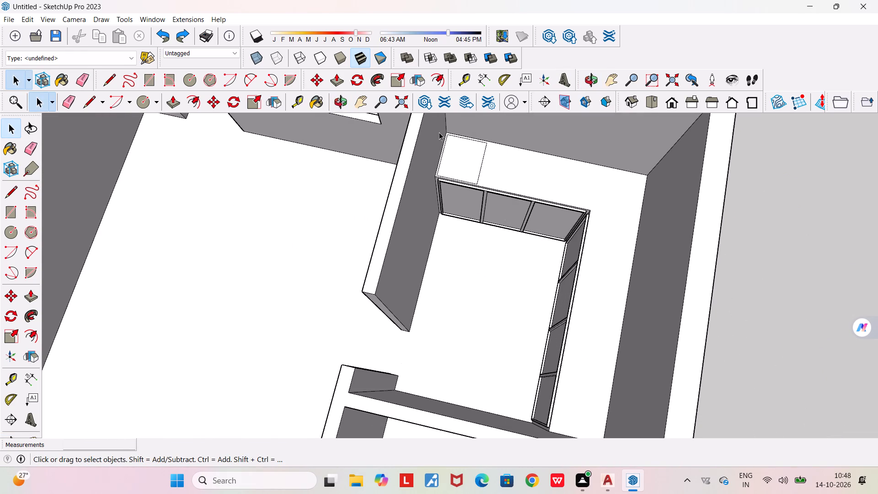
scroll(439, 132, up, 3)
scroll(498, 185, up, 4)
scroll(494, 182, down, 4)
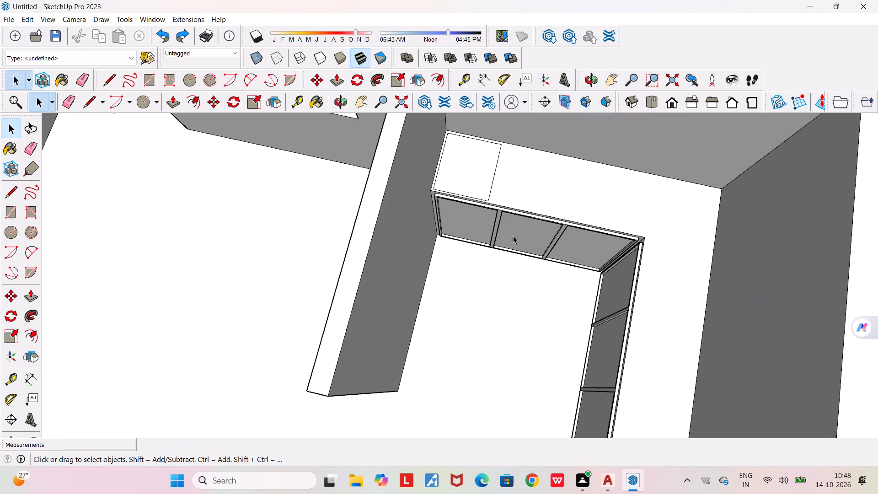
middle_drag(507, 252, 506, 259)
scroll(506, 259, down, 4)
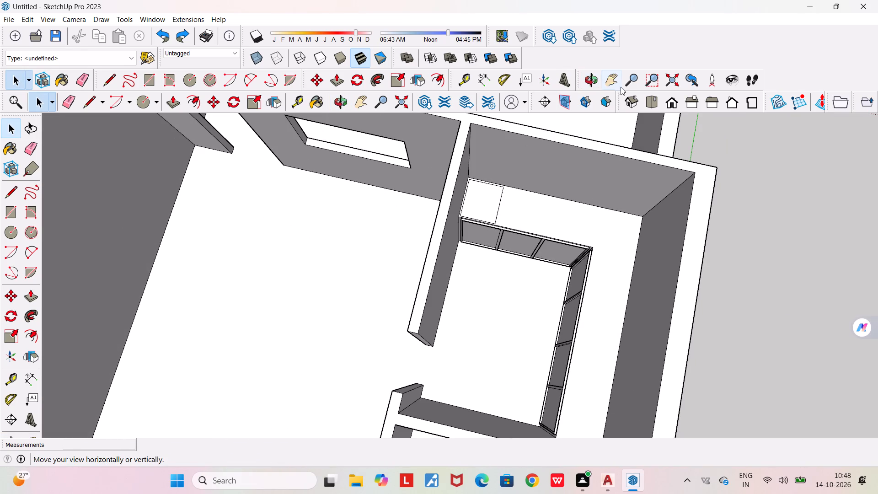
click(613, 81)
drag(521, 286, 381, 318)
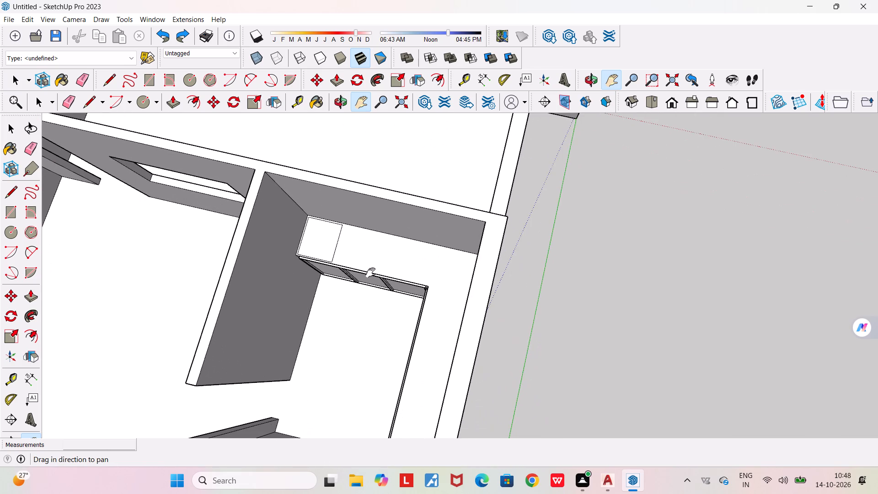
scroll(272, 250, up, 4)
scroll(294, 216, up, 13)
scroll(342, 289, up, 2)
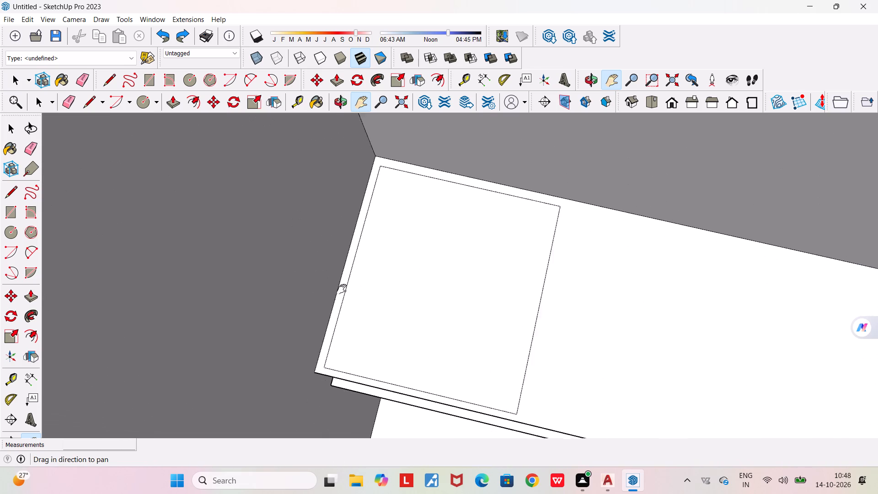
scroll(342, 289, up, 3)
middle_drag(544, 216, 565, 228)
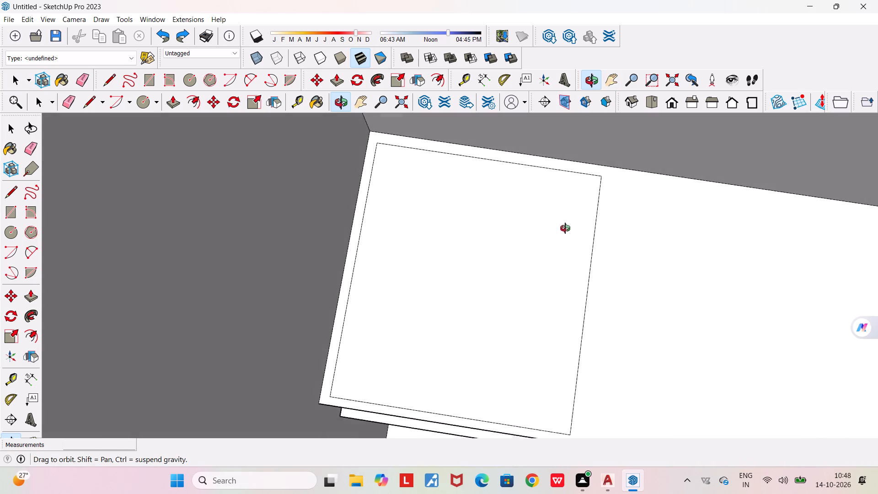
middle_drag(565, 228, 686, 282)
Look over the building model from above and examine the L-shaped counter and the rectangle on its top at the wall corner.
scroll(687, 282, down, 4)
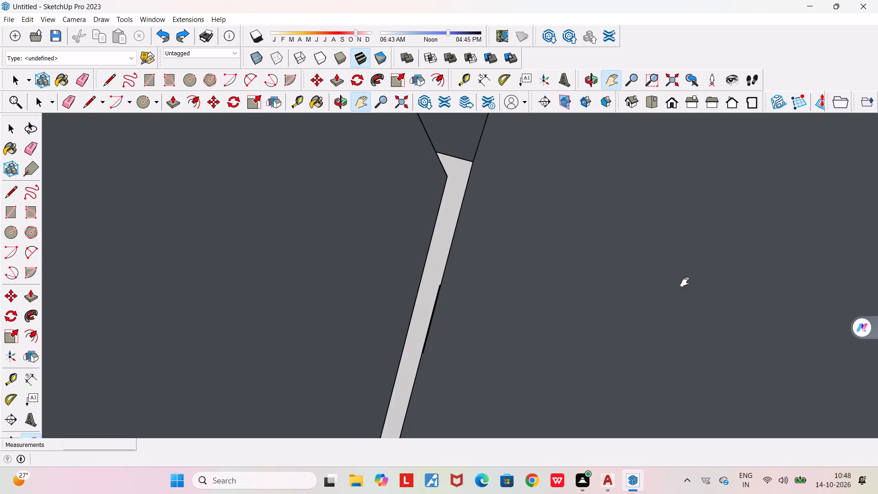
click(632, 103)
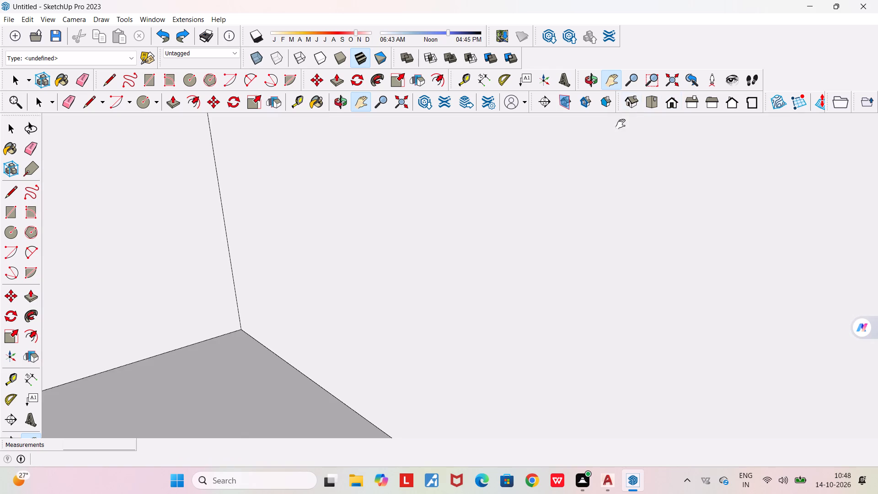
scroll(401, 330, down, 20)
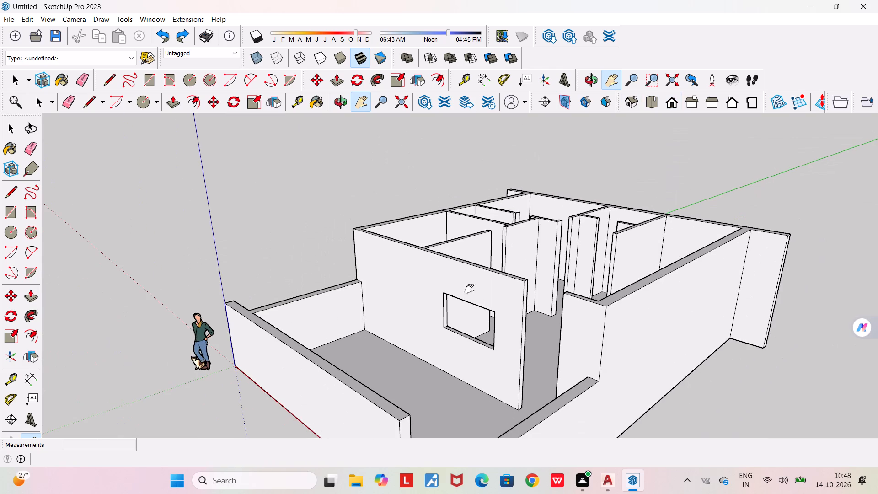
middle_drag(561, 277, 380, 446)
middle_drag(505, 430, 404, 463)
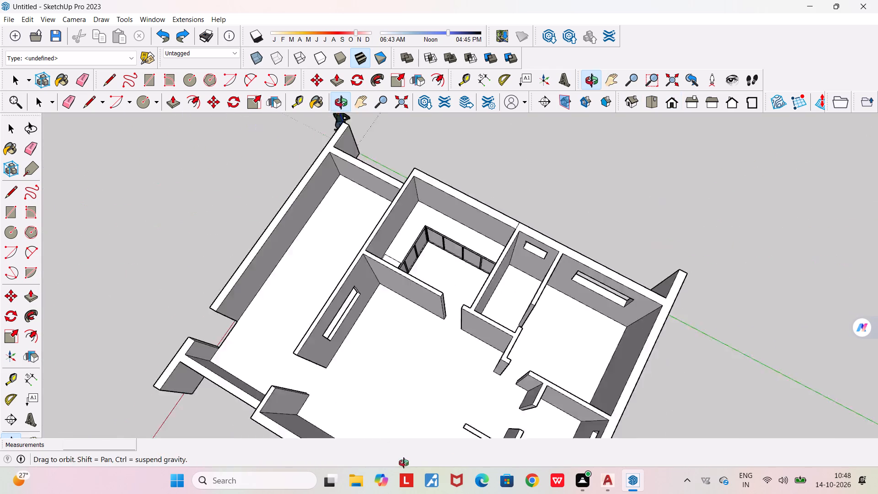
middle_drag(404, 463, 211, 451)
scroll(440, 210, up, 11)
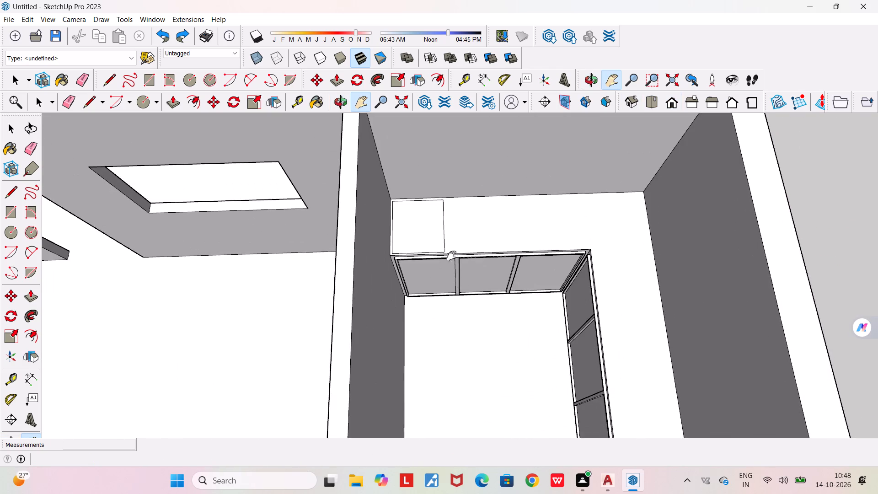
middle_drag(452, 273, 381, 292)
scroll(422, 236, up, 4)
middle_drag(443, 249, 528, 294)
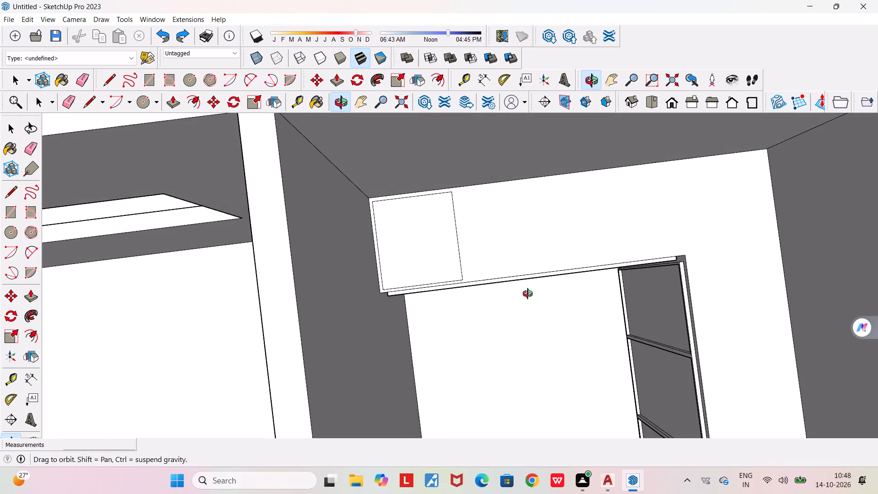
middle_drag(528, 294, 534, 269)
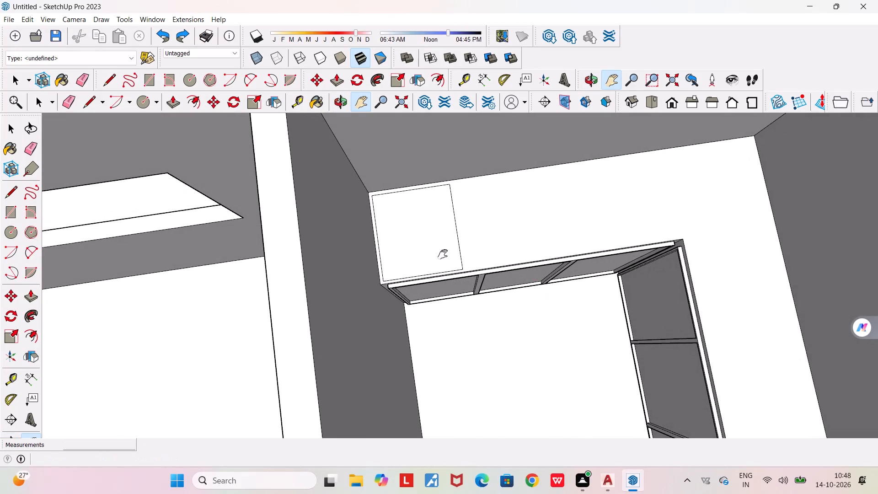
Erase all four edges of the rectangle on the countertop at the wall corner.
key(space)
key(space)
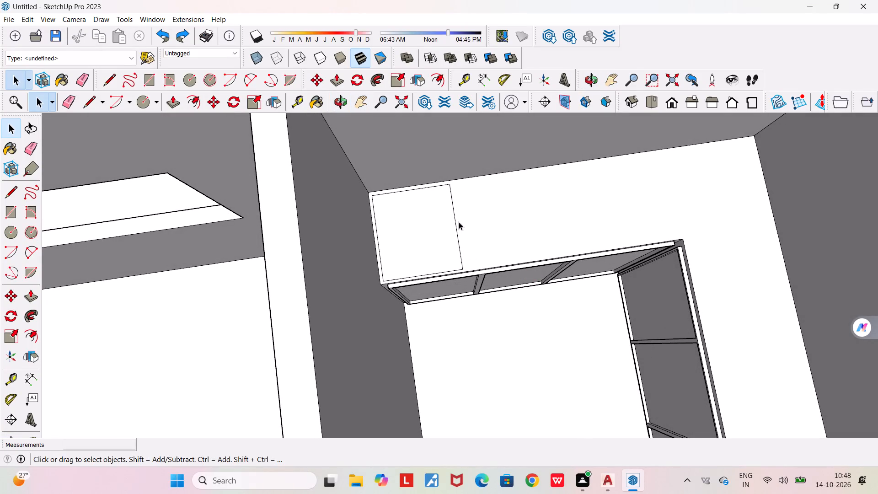
click(87, 75)
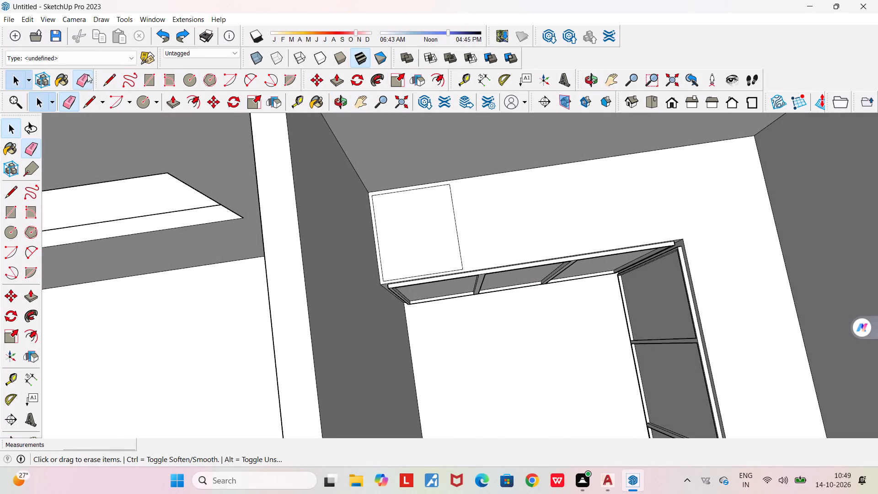
scroll(407, 221, up, 6)
click(356, 271)
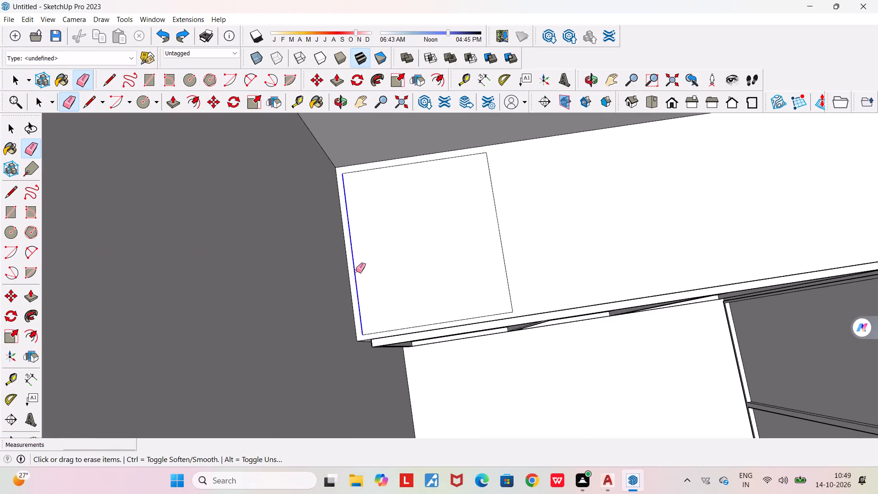
click(395, 330)
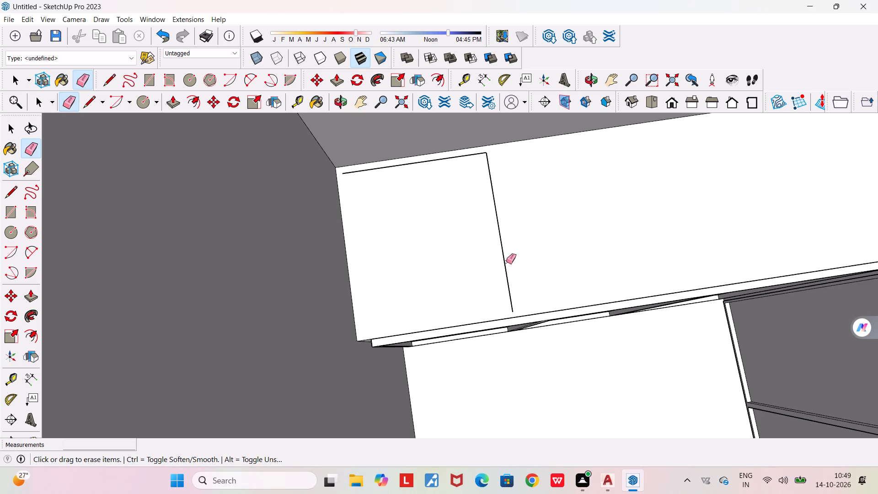
click(500, 263)
click(504, 264)
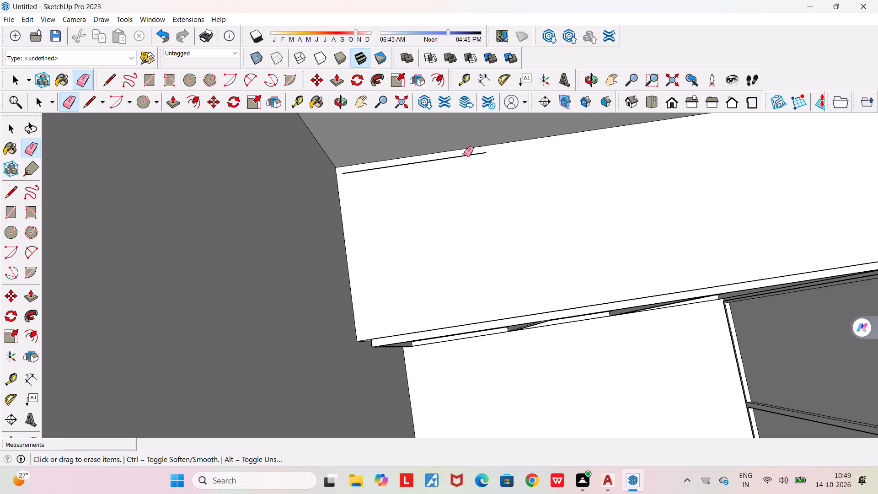
click(464, 155)
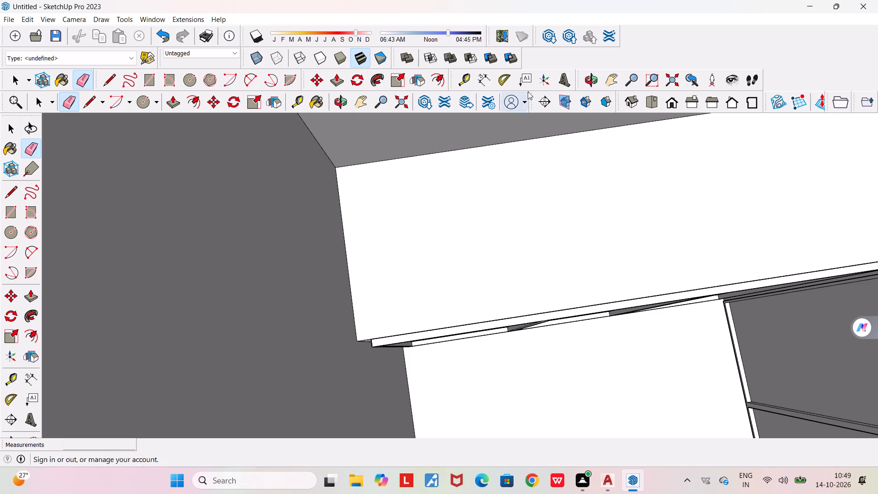
Place a guide 2.5" inside the countertop's short end edge and a parallel guide 2' from that one.
click(468, 79)
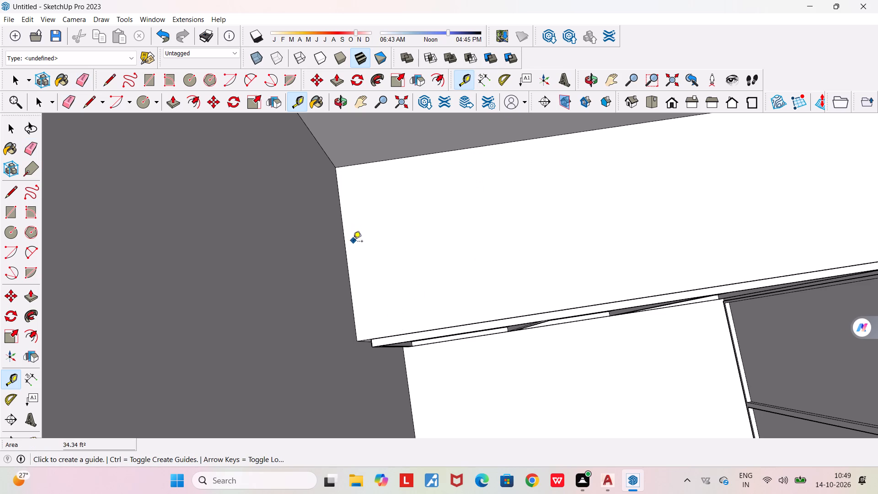
click(345, 253)
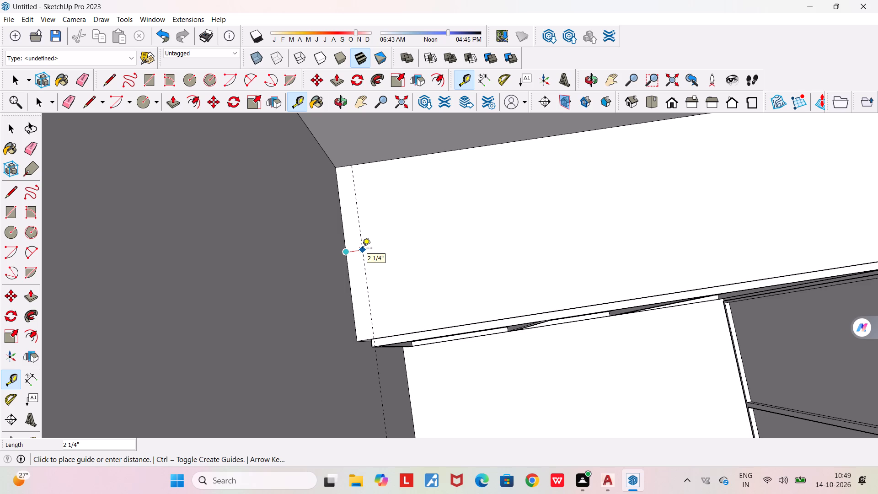
text(2.5")
key(Return)
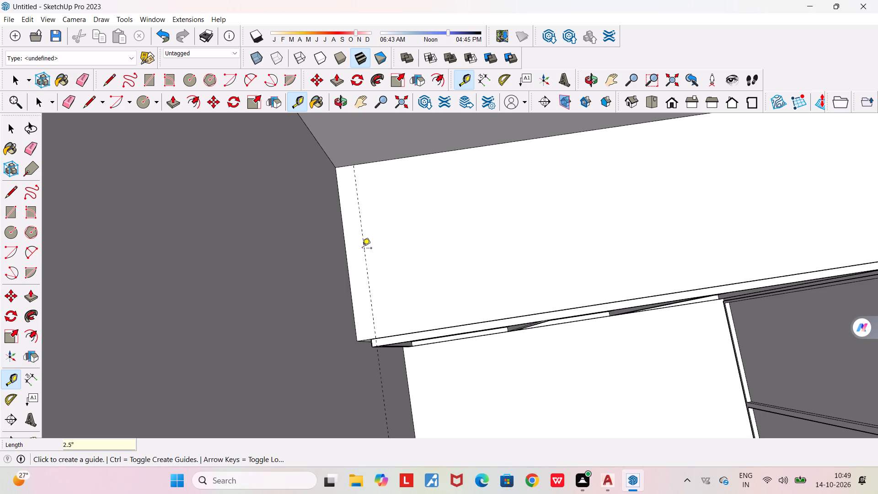
click(364, 242)
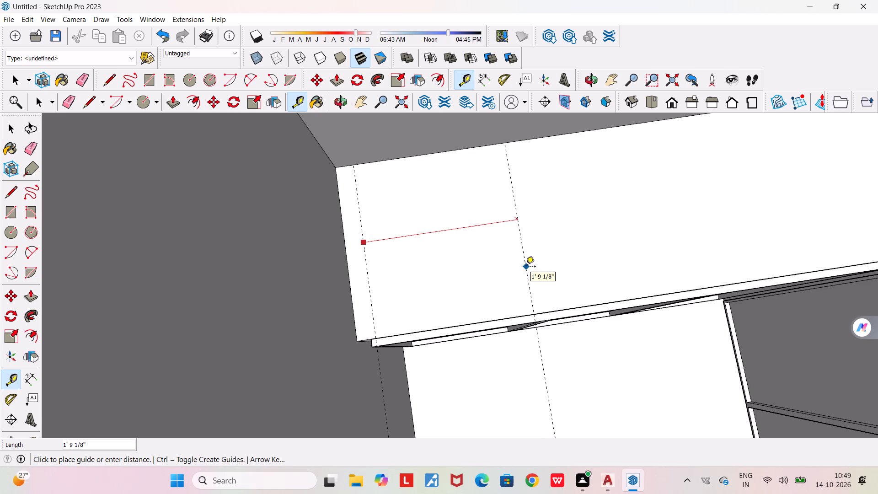
text(2')
key(Return)
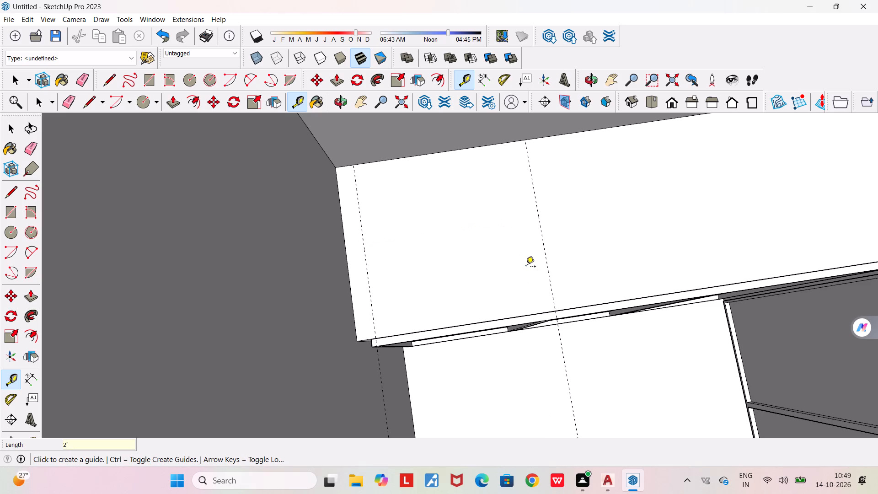
Place a guide 2.5" inside the countertop's long edge along the wall.
scroll(438, 151, up, 4)
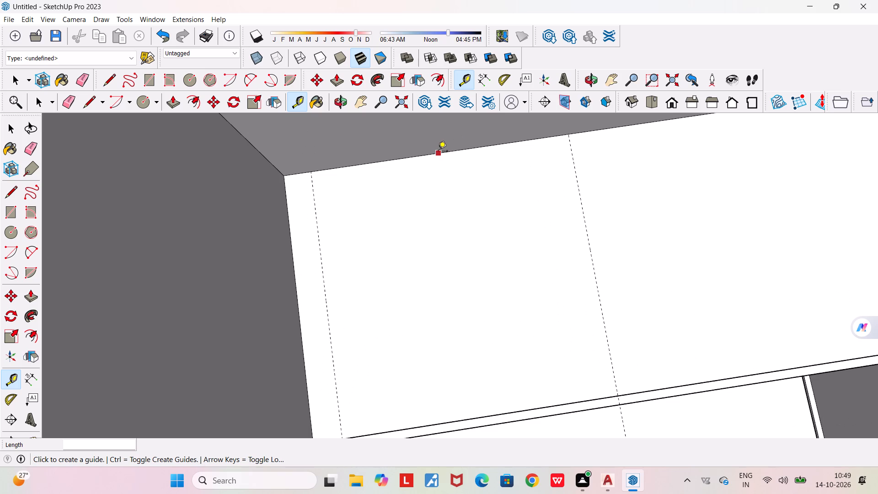
click(436, 156)
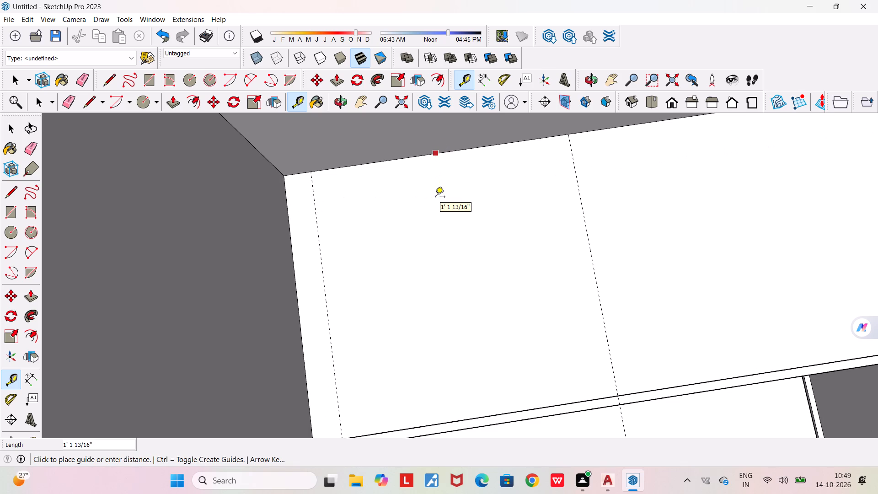
text(2.5")
key(Return)
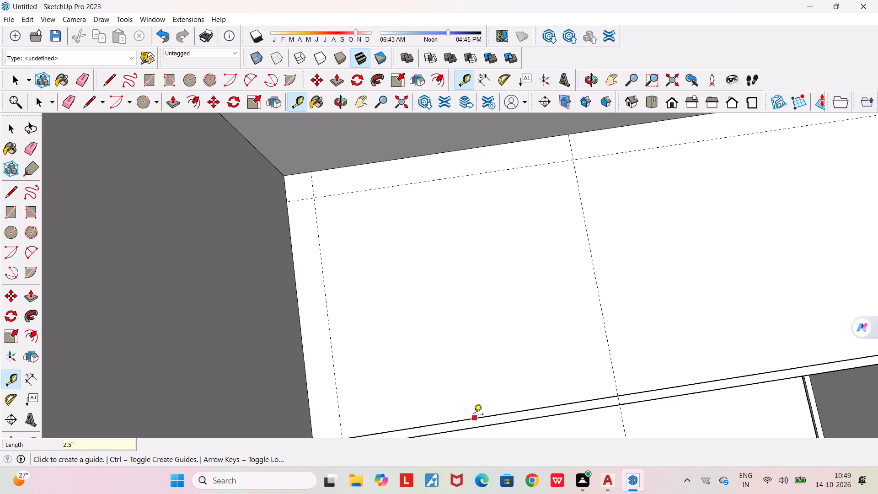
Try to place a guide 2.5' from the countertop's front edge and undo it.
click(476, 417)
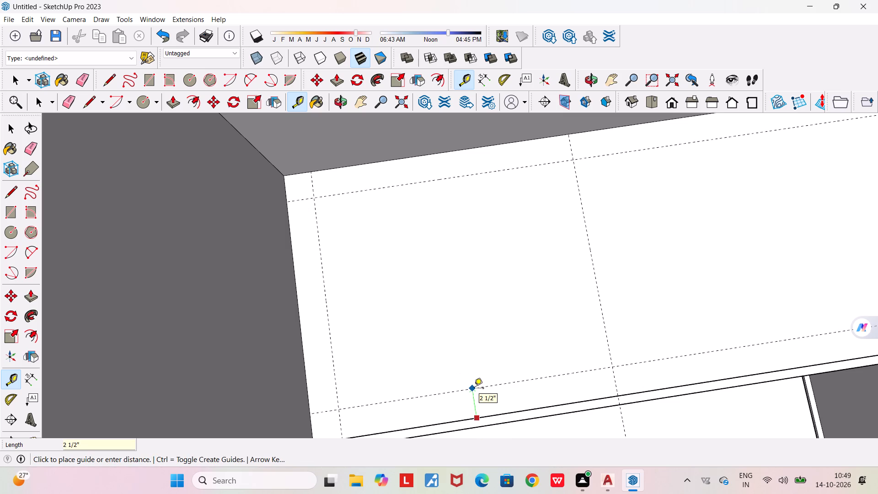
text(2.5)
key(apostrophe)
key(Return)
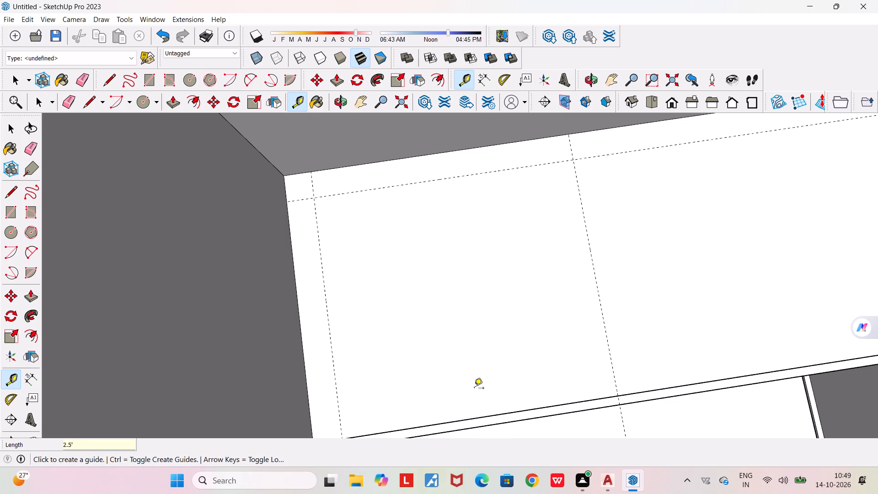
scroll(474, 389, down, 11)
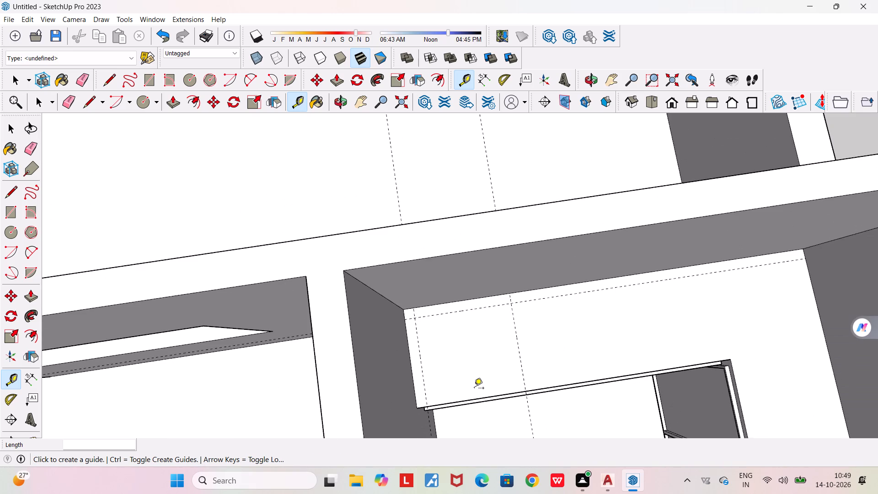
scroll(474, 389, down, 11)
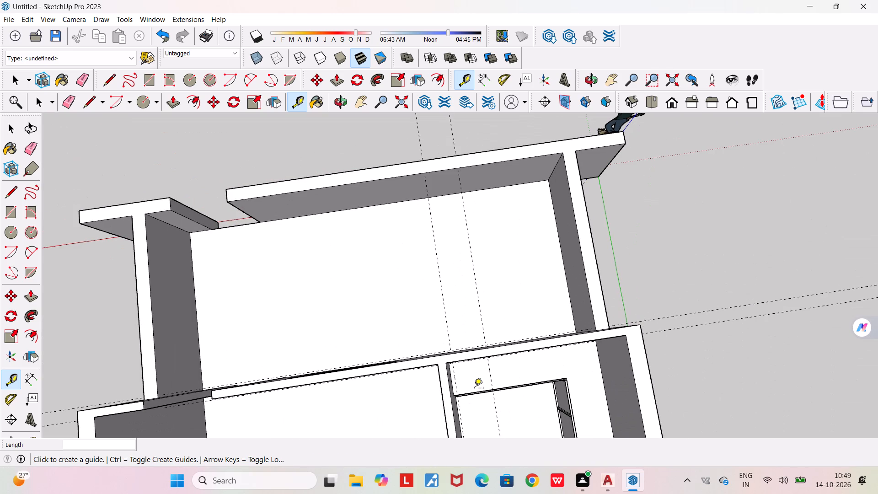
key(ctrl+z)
Place a guide 2.5" inside the countertop's front edge.
scroll(474, 389, up, 13)
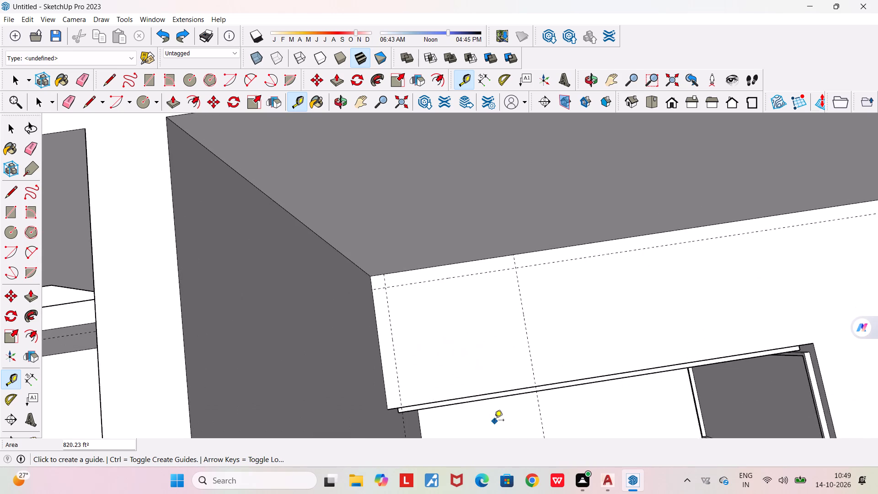
scroll(487, 412, up, 4)
click(456, 384)
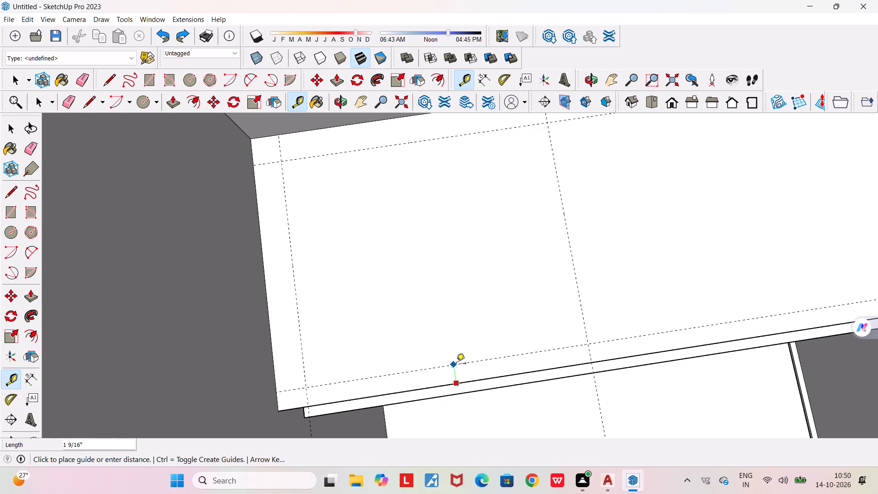
text(2.5")
key(Return)
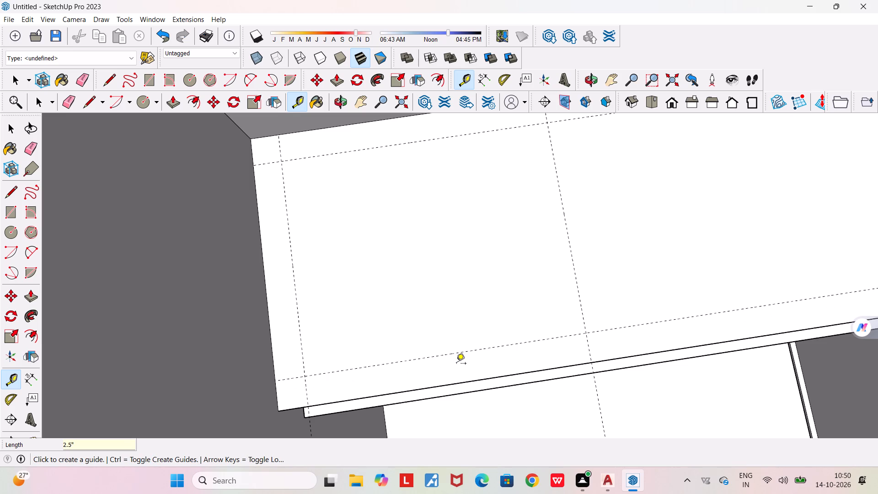
Draw a 2' by 1' 7" rectangle on the countertop between opposite intersections of the four guides.
scroll(456, 364, down, 1)
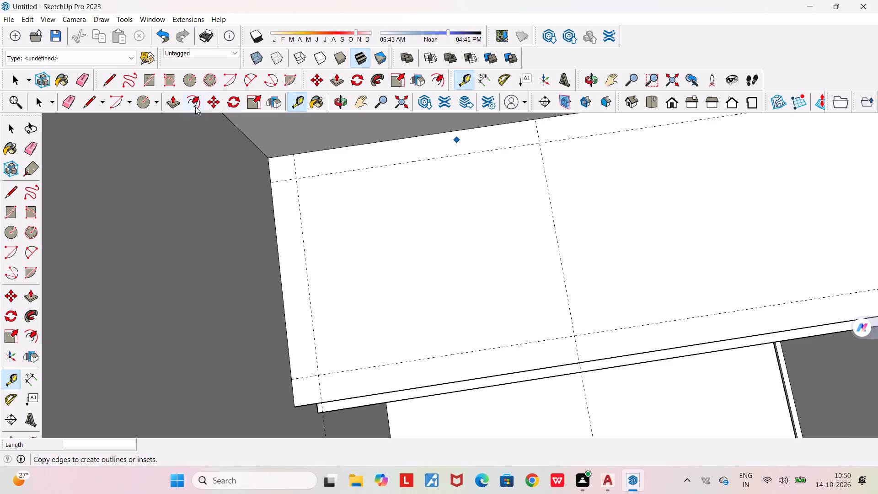
click(149, 79)
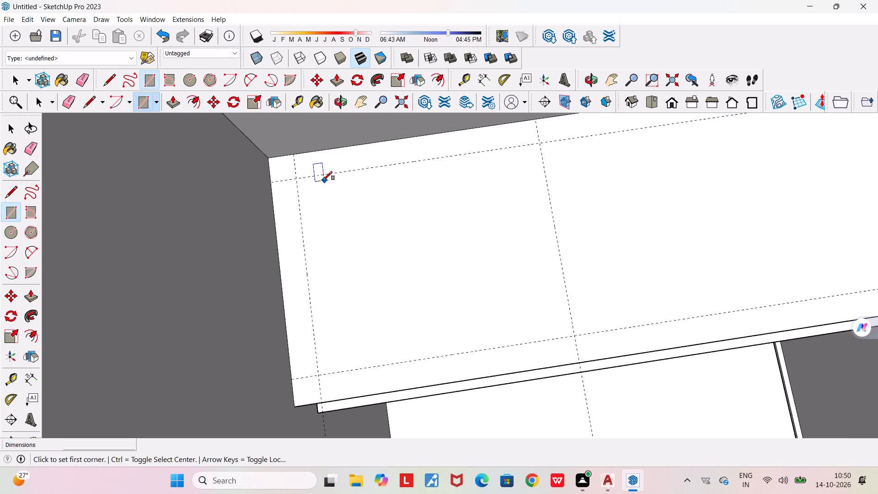
click(296, 179)
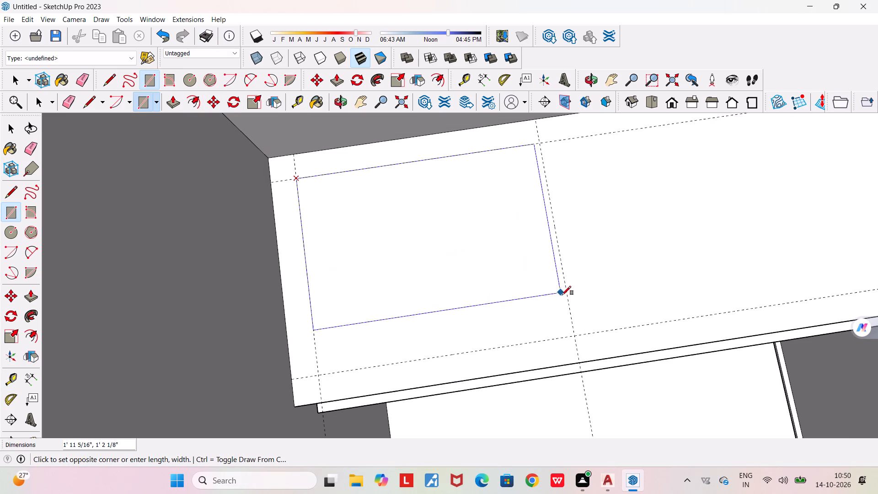
click(574, 338)
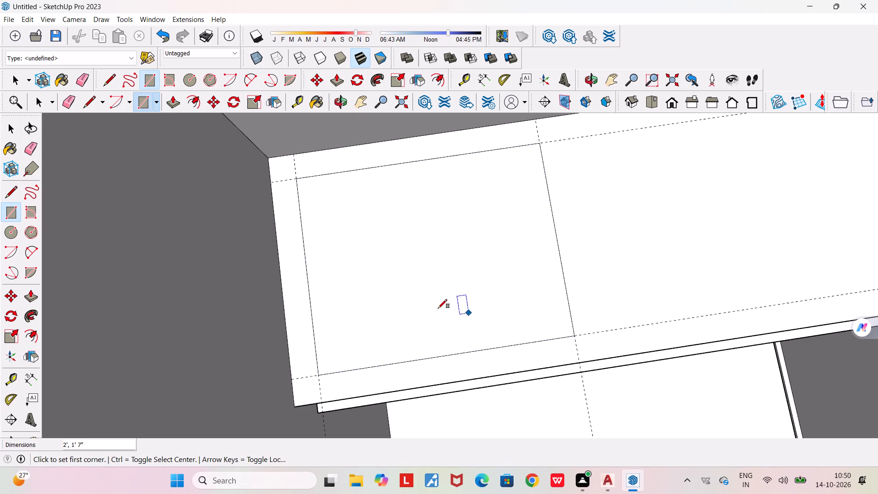
scroll(438, 308, down, 4)
scroll(429, 269, up, 3)
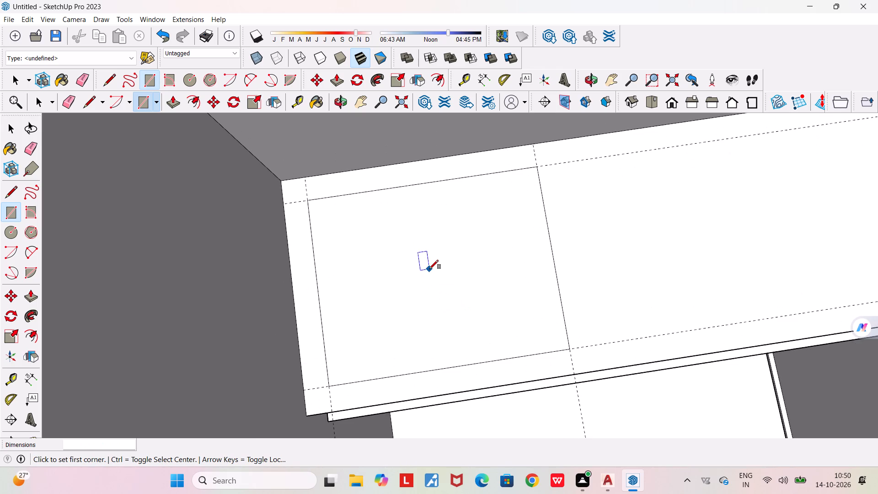
key(space)
Erase the four construction guides around the rectangle on the countertop.
scroll(429, 269, down, 2)
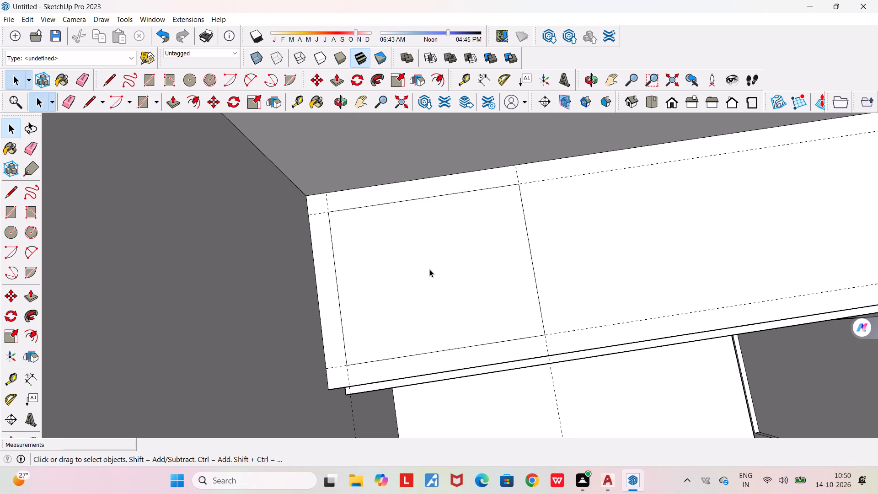
key(e)
scroll(322, 219, up, 5)
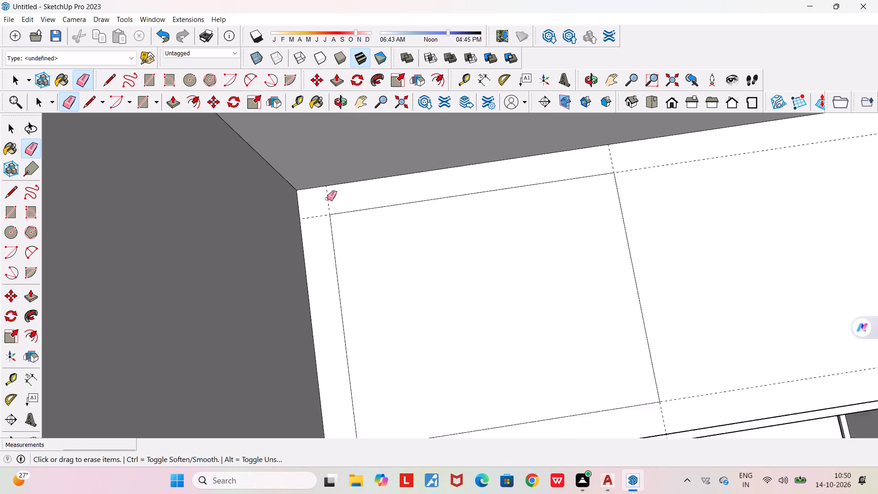
scroll(321, 193, up, 3)
drag(335, 201, 309, 238)
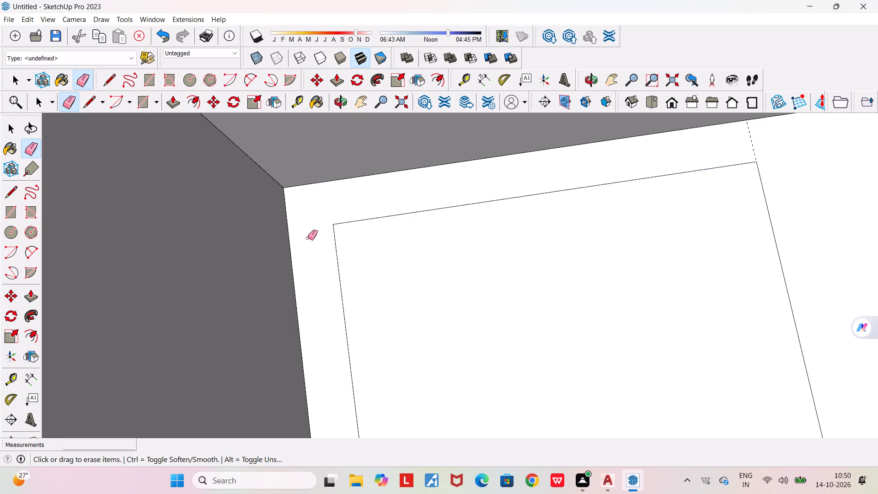
scroll(308, 238, down, 13)
scroll(301, 344, up, 12)
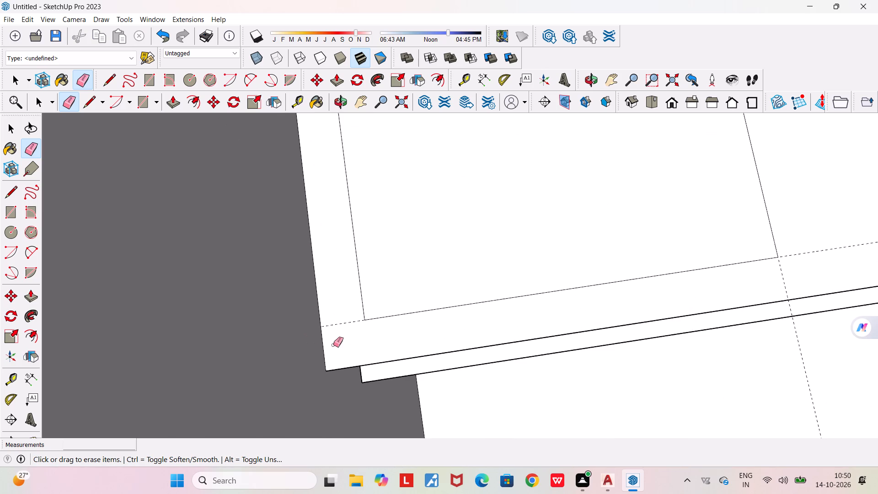
drag(341, 317, 351, 352)
scroll(352, 343, down, 5)
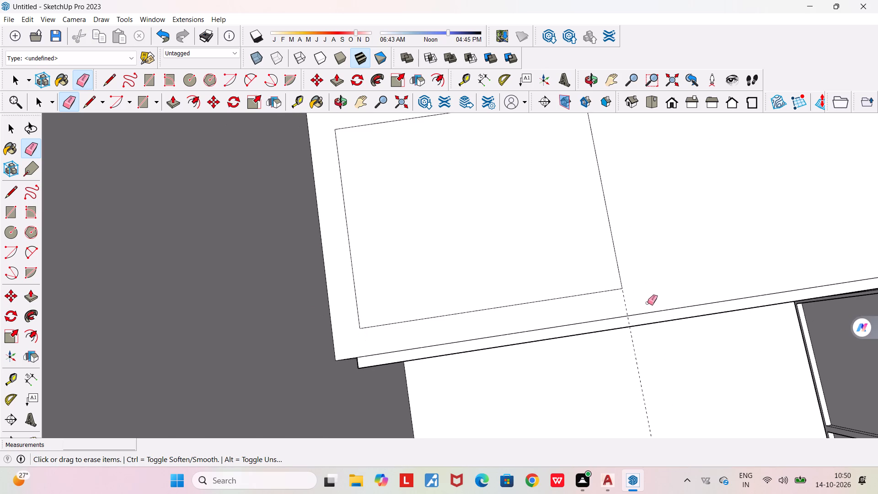
drag(637, 303, 621, 303)
scroll(621, 303, down, 7)
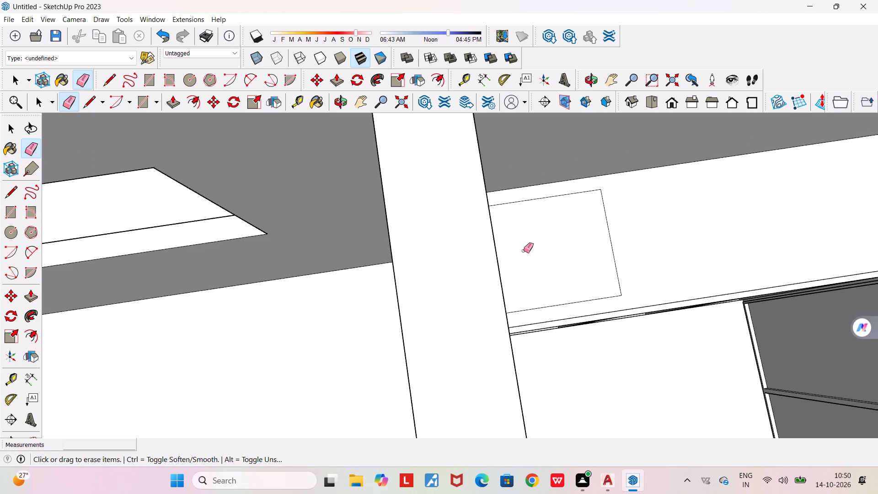
Push the countertop rectangle down 9 1/2" to form a sink basin.
middle_drag(524, 251, 474, 256)
scroll(529, 274, up, 1)
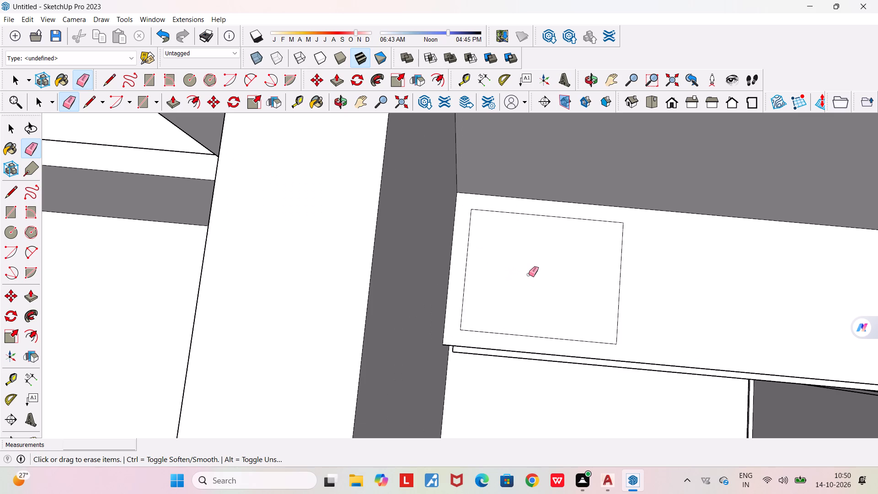
key(space)
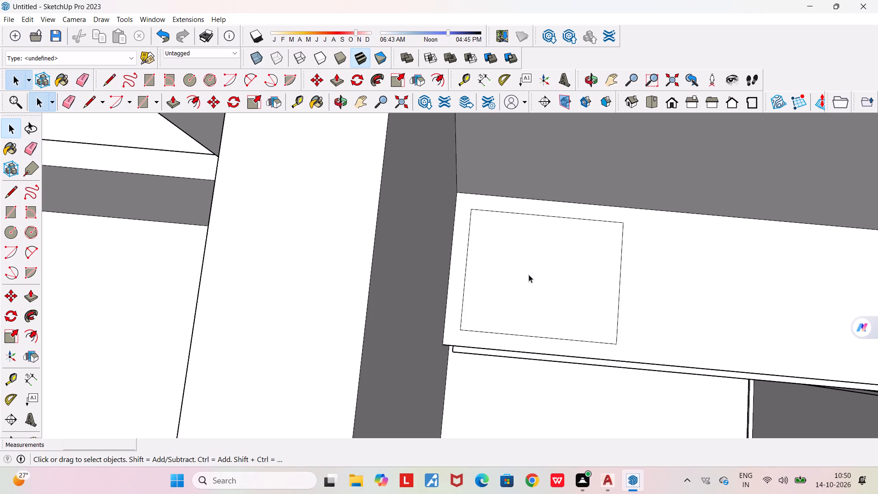
key(p)
click(529, 274)
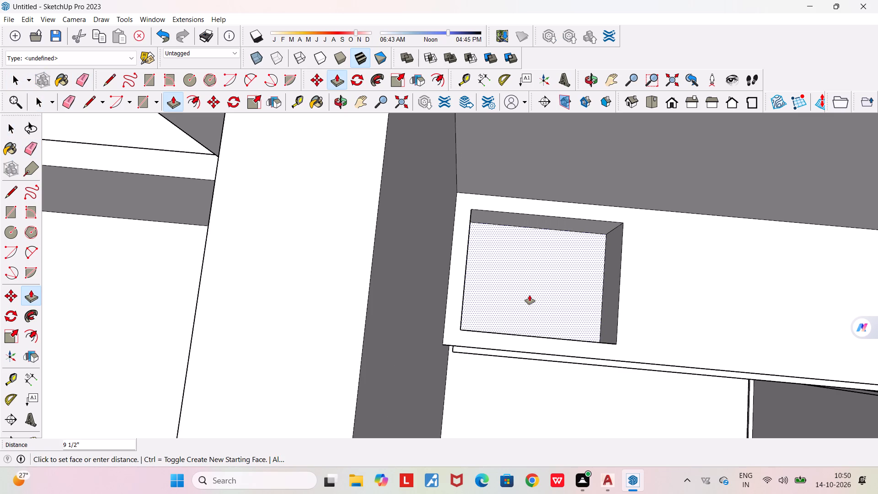
middle_drag(530, 295, 518, 207)
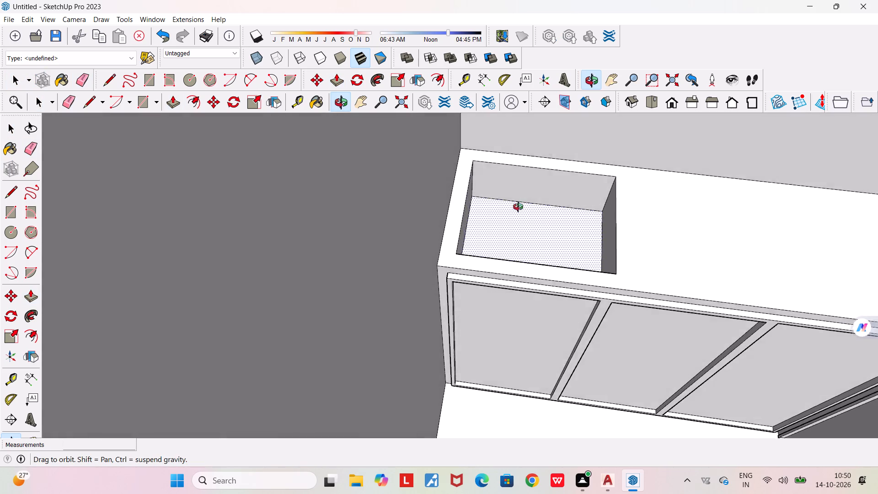
middle_drag(518, 207, 516, 195)
scroll(516, 195, down, 2)
click(516, 195)
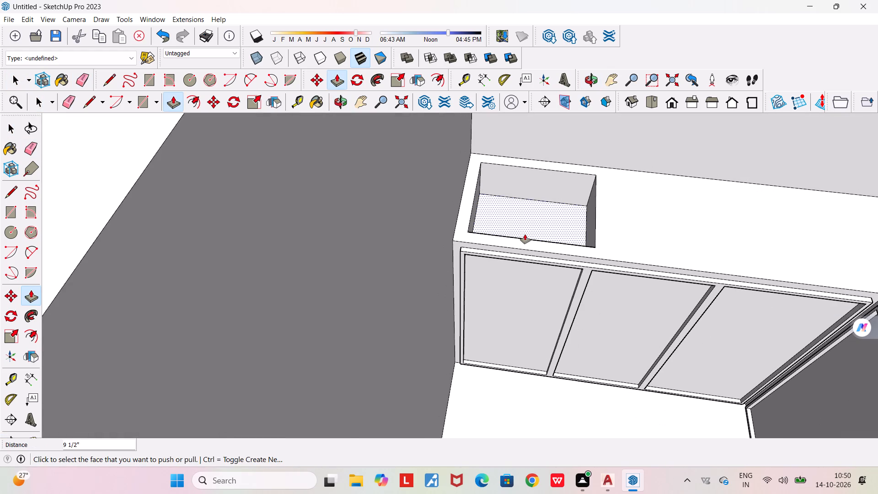
Draw a circle with a radius of about 1 7/16" near the middle of the basin floor.
middle_drag(526, 237, 547, 314)
scroll(544, 239, up, 4)
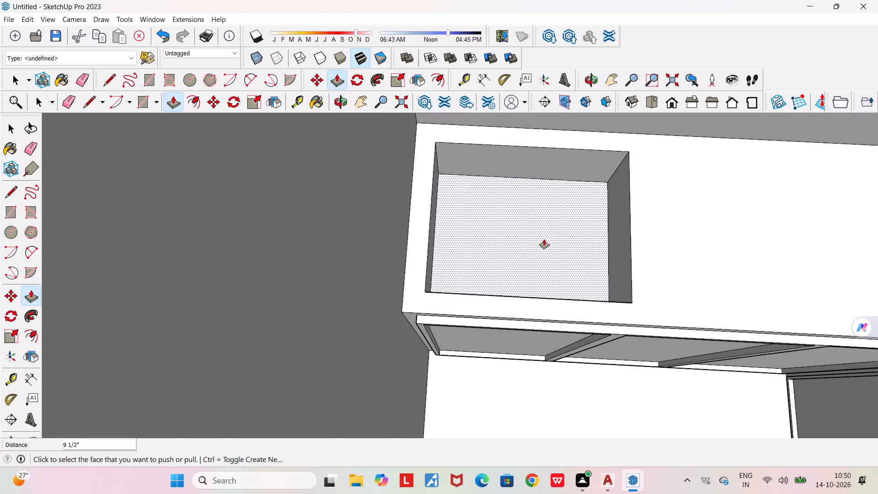
scroll(544, 239, up, 3)
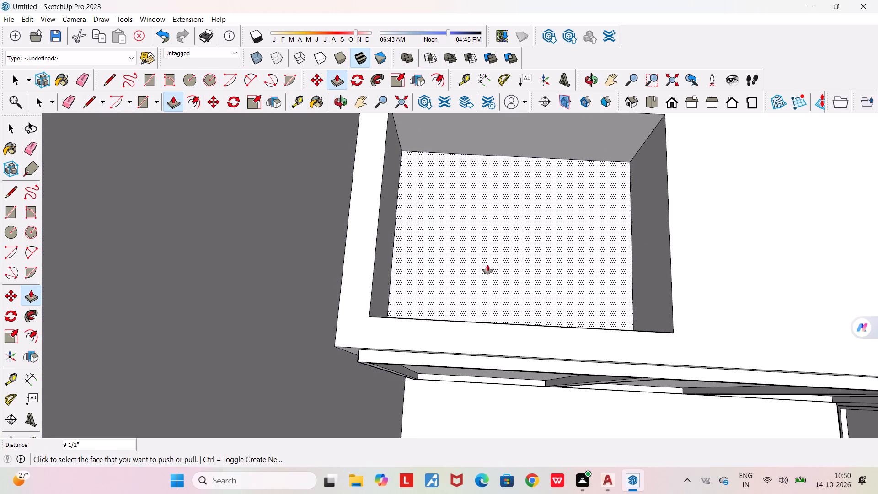
middle_drag(498, 261, 517, 295)
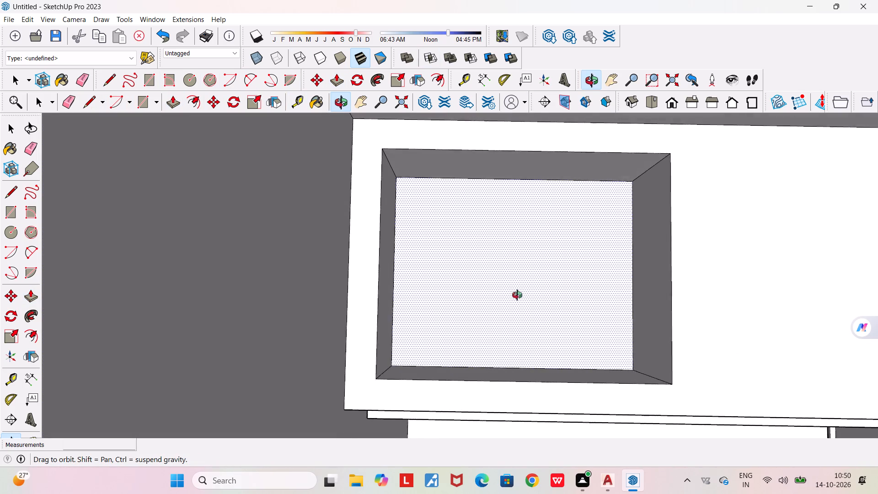
middle_drag(517, 295, 529, 293)
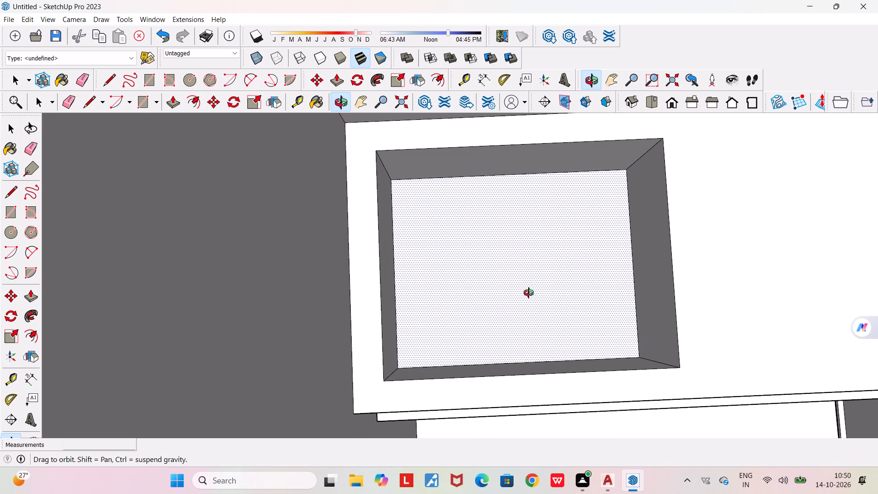
middle_drag(529, 293, 528, 301)
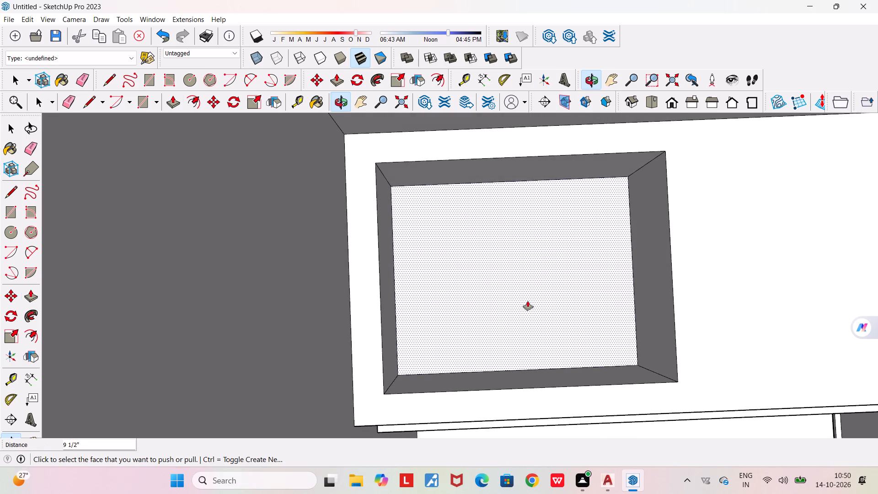
click(191, 79)
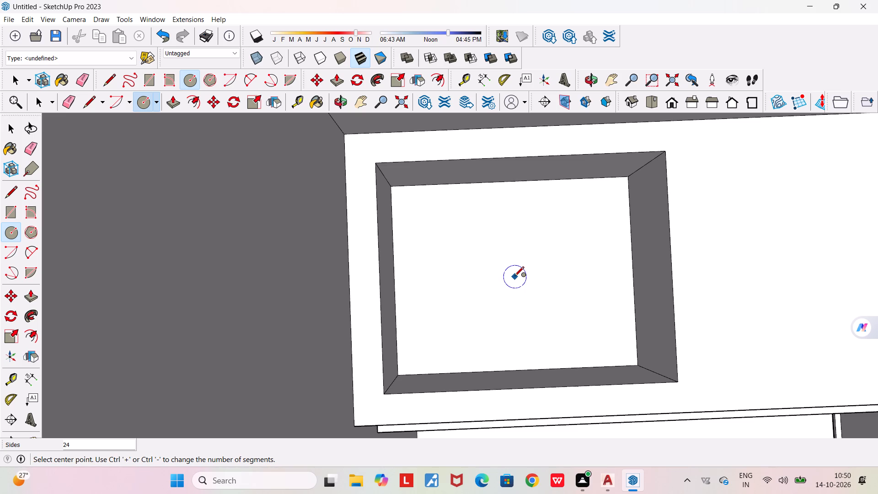
click(514, 275)
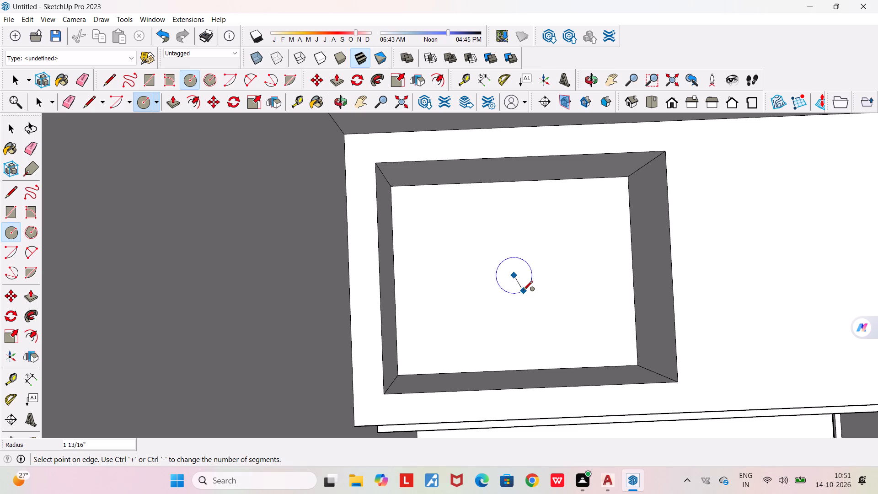
click(521, 290)
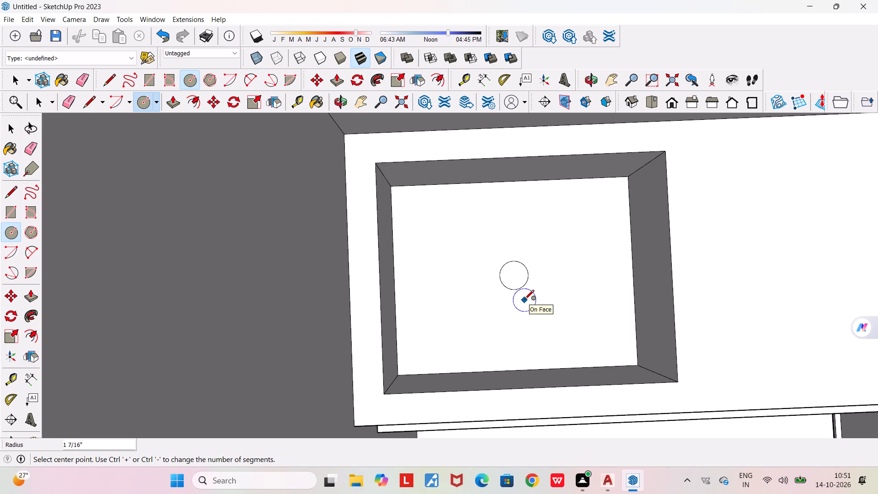
key(space)
key(space)
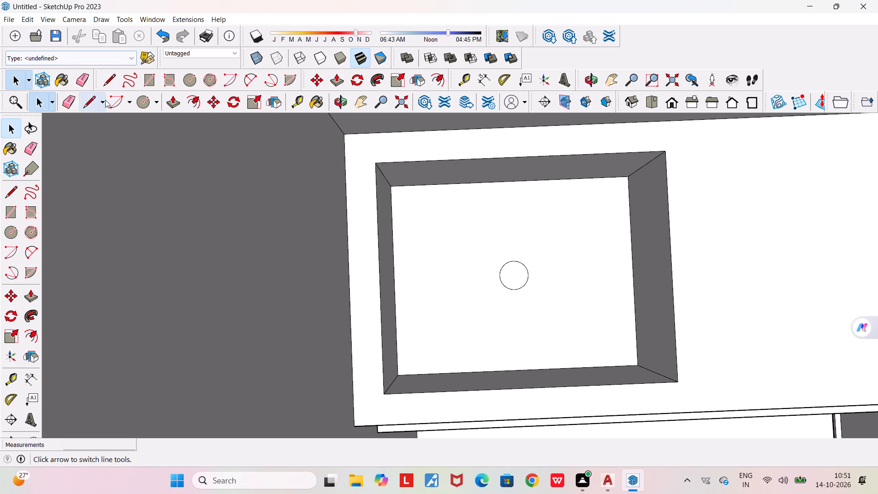
Push the circle on the basin floor down about 9 3/16" to form a drain hole.
click(176, 104)
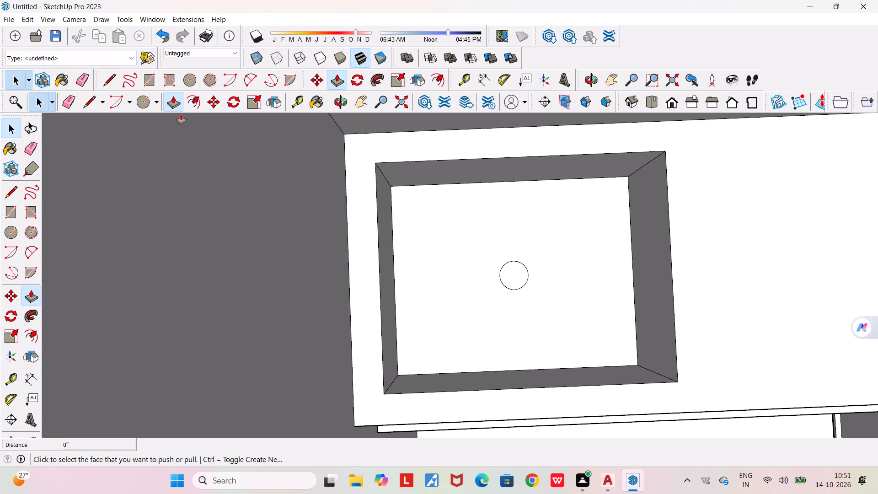
click(515, 268)
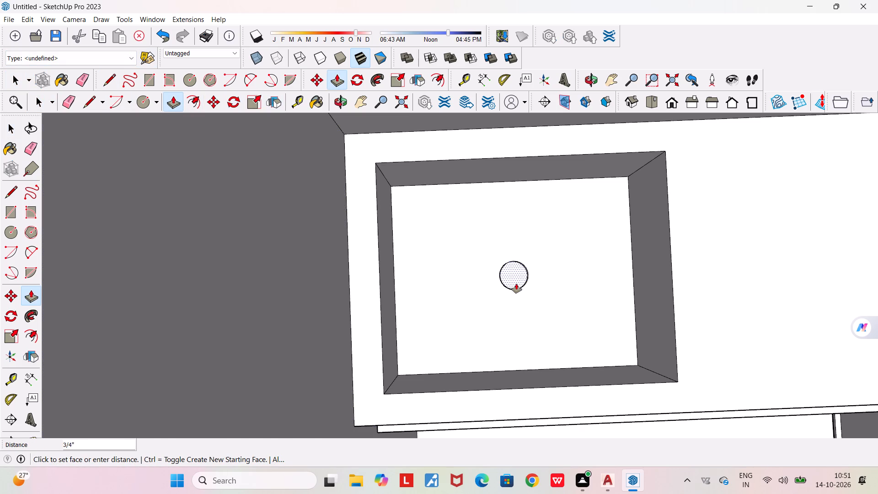
middle_drag(516, 309, 507, 228)
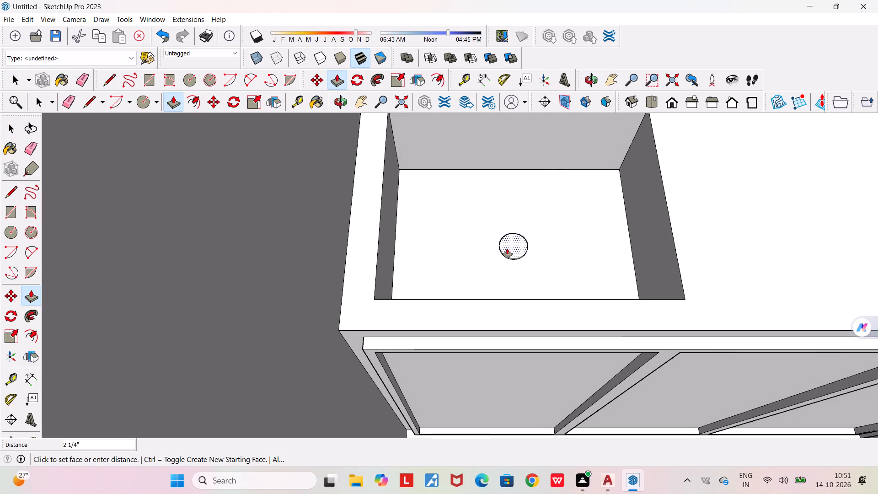
click(508, 278)
Push the drain hole's bottom face down a further 2' 11 5/16".
middle_drag(511, 257, 484, 342)
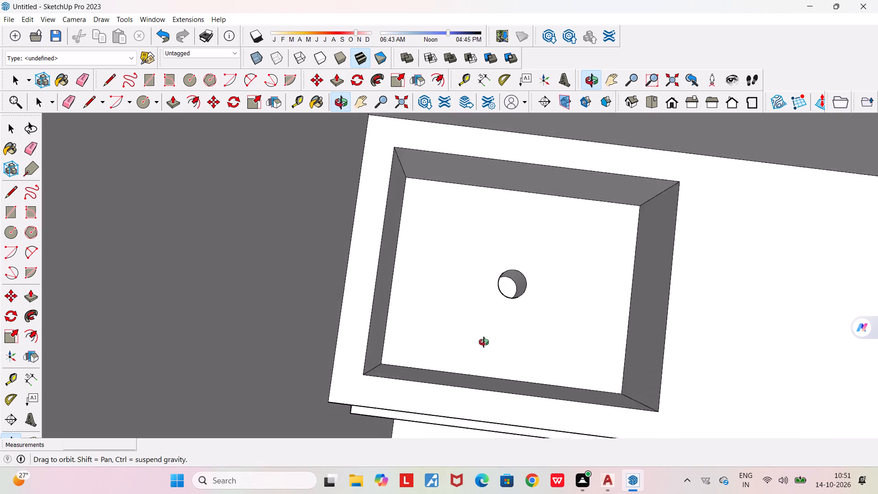
middle_drag(484, 342, 482, 347)
scroll(519, 296, up, 12)
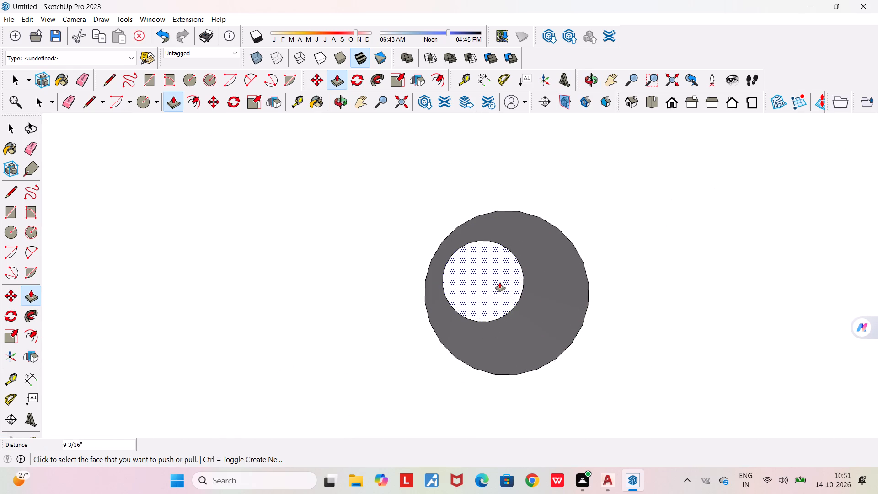
click(500, 282)
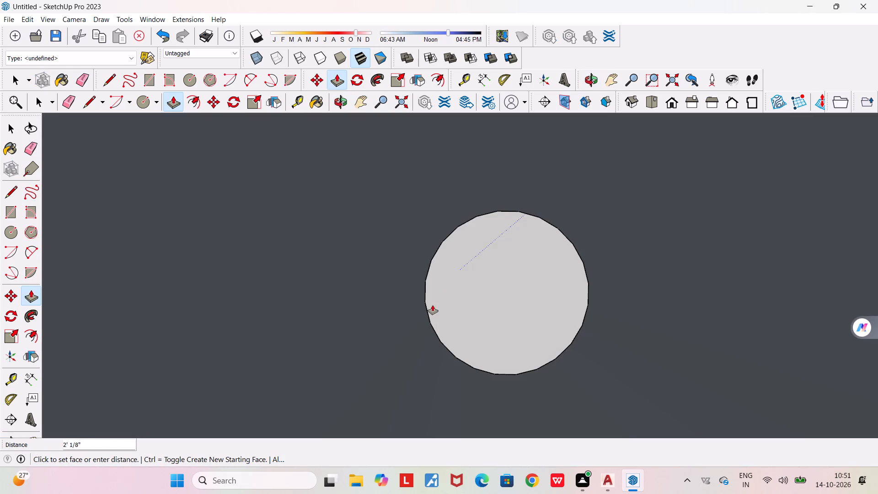
scroll(433, 305, down, 20)
scroll(433, 305, down, 17)
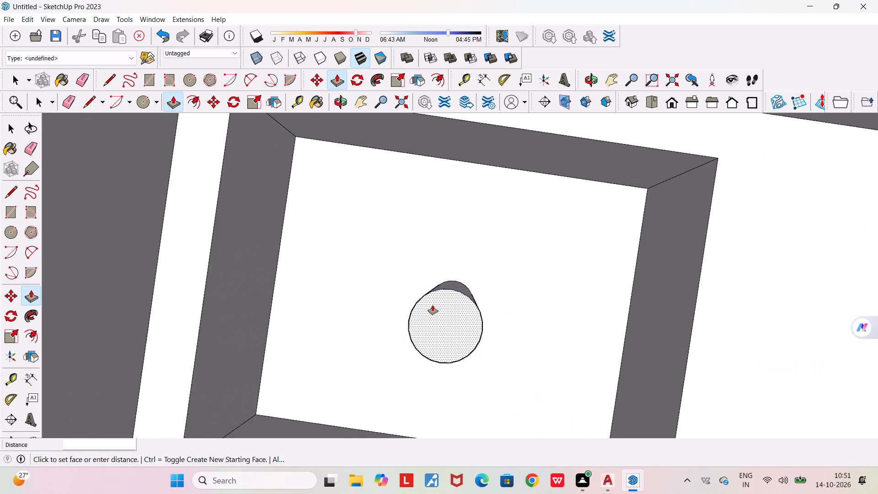
scroll(433, 305, down, 7)
scroll(433, 305, down, 17)
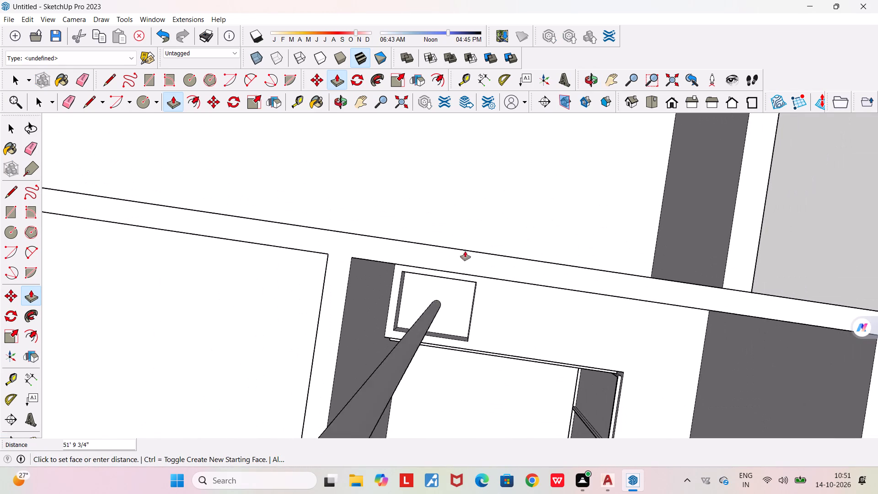
middle_drag(473, 215, 440, 397)
scroll(440, 397, down, 5)
middle_drag(455, 312, 445, 385)
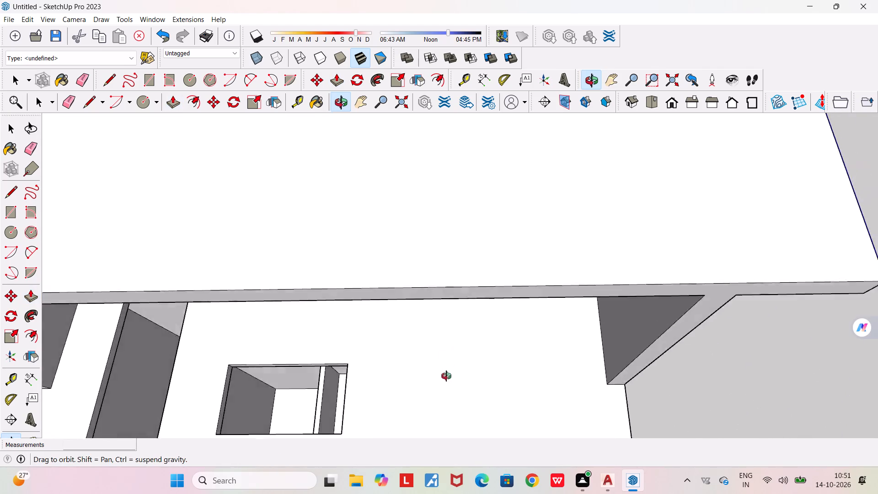
middle_drag(445, 385, 439, 422)
middle_drag(455, 260, 453, 387)
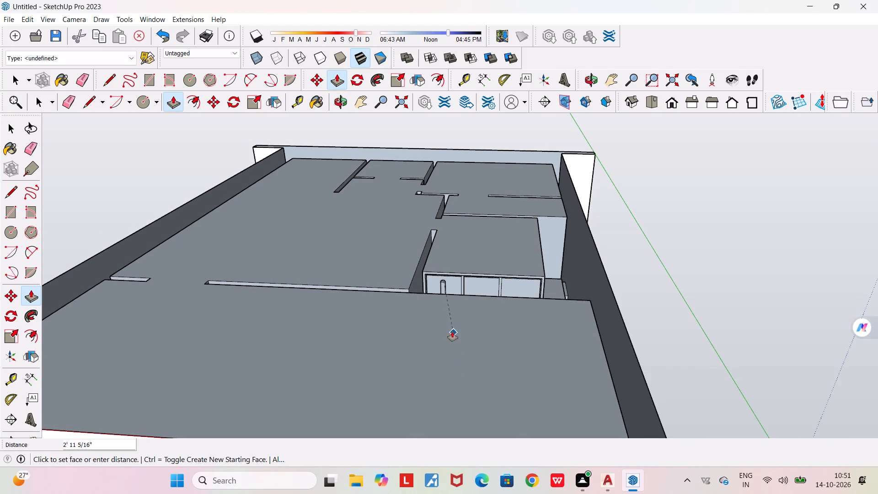
click(437, 340)
Examine the sink basin and its drain hole in the counter from above and from the front.
middle_drag(436, 359, 469, 243)
scroll(469, 243, down, 3)
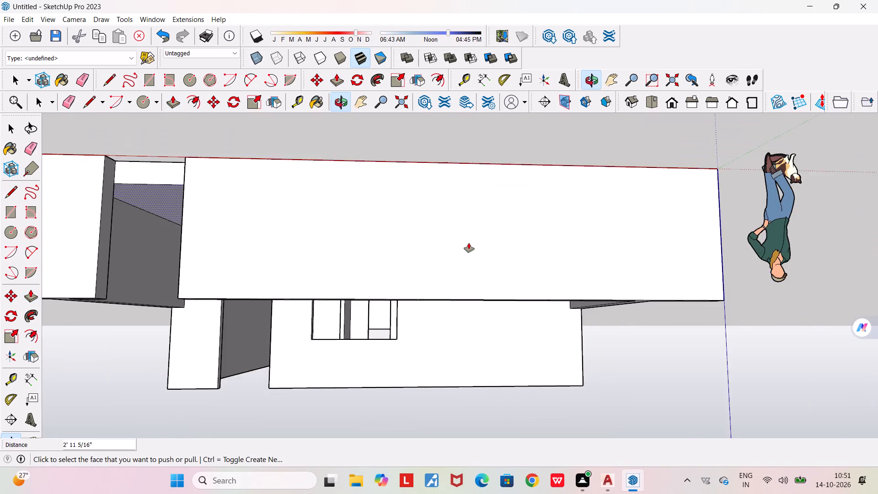
scroll(469, 243, down, 5)
middle_drag(475, 250, 548, 65)
scroll(548, 65, down, 5)
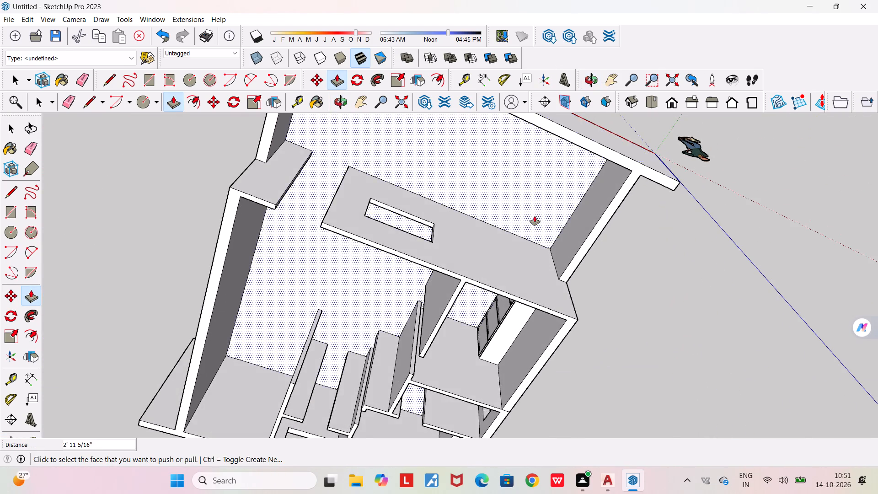
scroll(534, 217, down, 5)
middle_drag(499, 278, 537, 90)
scroll(537, 90, down, 4)
scroll(485, 247, up, 6)
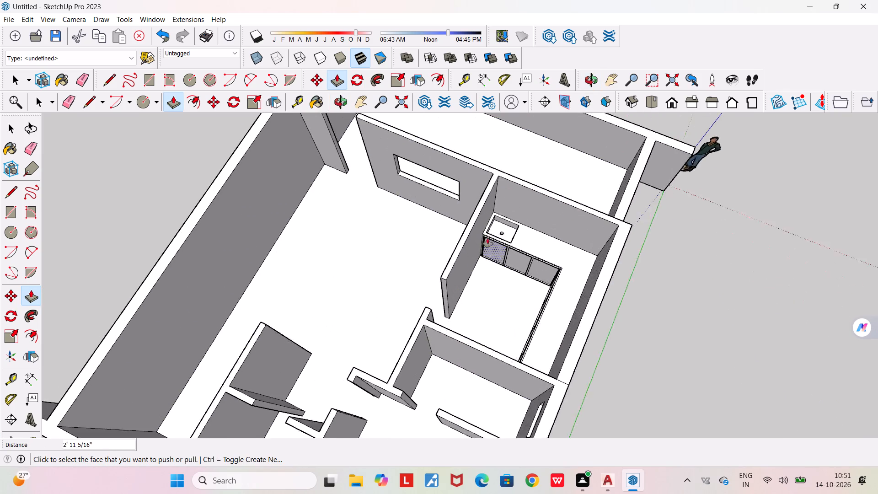
scroll(487, 238, up, 19)
scroll(491, 240, up, 5)
scroll(520, 304, up, 1)
middle_drag(520, 304, 518, 295)
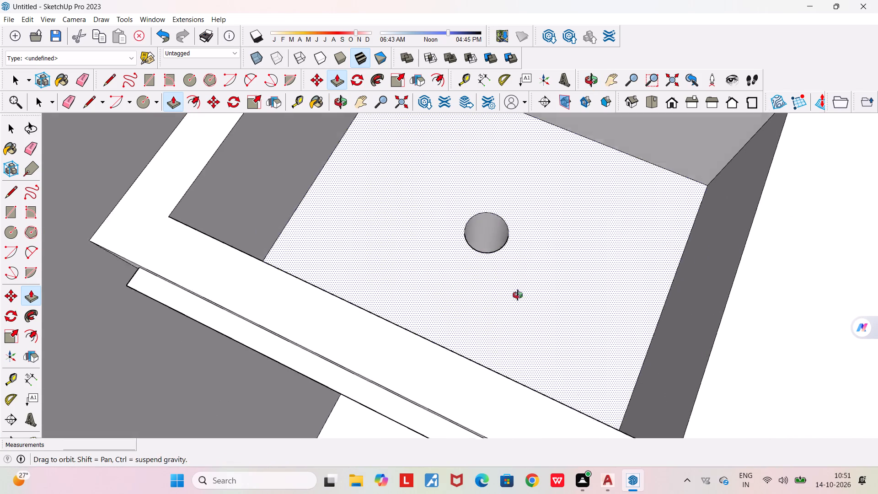
middle_drag(518, 295, 554, 215)
scroll(554, 215, down, 5)
middle_drag(546, 248, 629, 251)
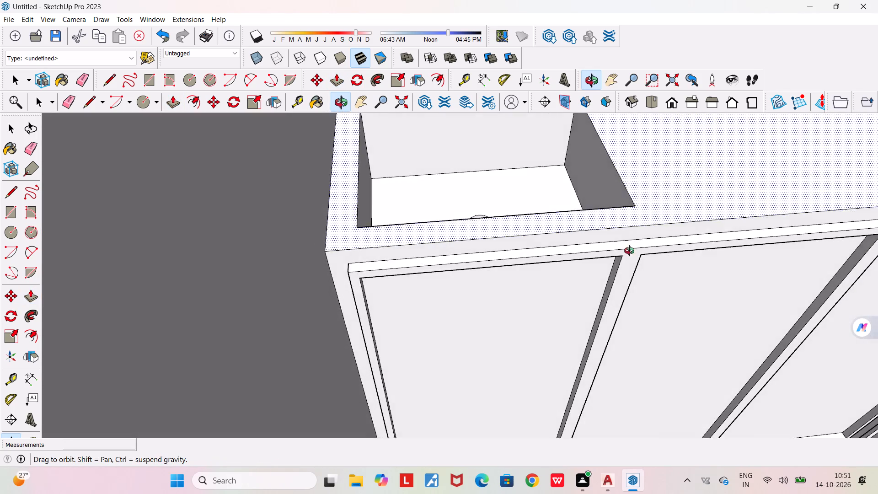
Examine the whole building model from several angles, including the room layout and the kitchen seen from above.
middle_drag(629, 251, 634, 247)
scroll(634, 247, down, 15)
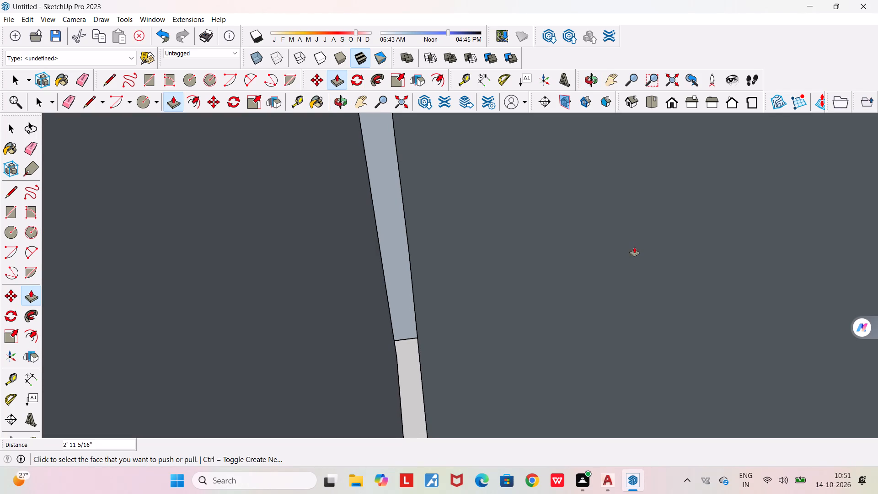
middle_drag(634, 247, 453, 264)
scroll(453, 263, down, 18)
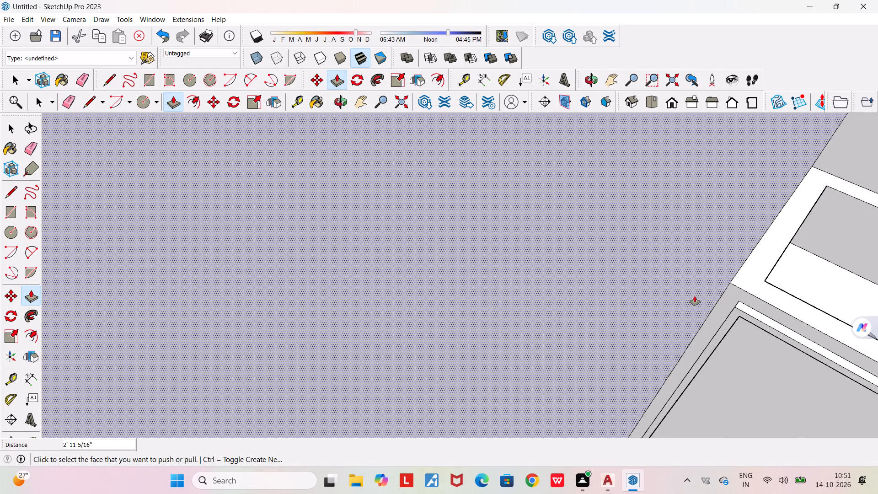
scroll(695, 296, down, 20)
scroll(695, 296, down, 6)
middle_drag(749, 340, 697, 309)
scroll(697, 309, down, 10)
middle_drag(696, 397, 808, 468)
scroll(689, 205, up, 3)
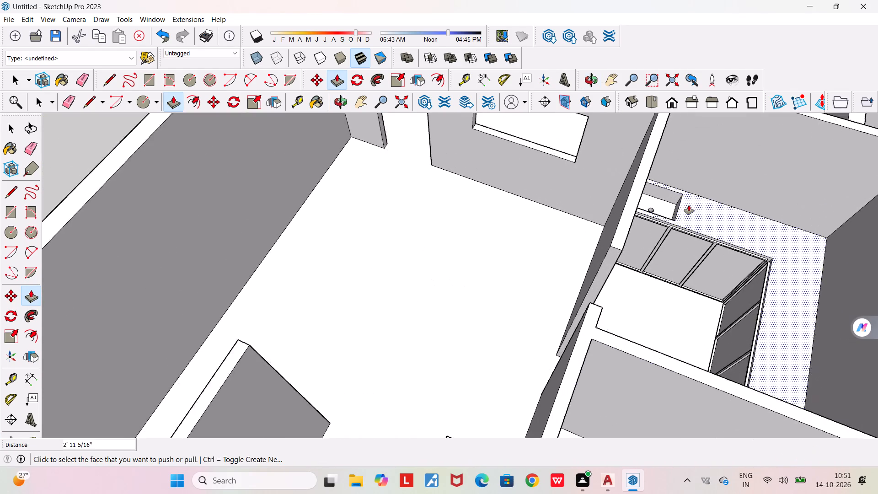
scroll(689, 205, up, 3)
middle_drag(688, 204, 511, 263)
scroll(511, 263, down, 5)
middle_drag(669, 355, 788, 307)
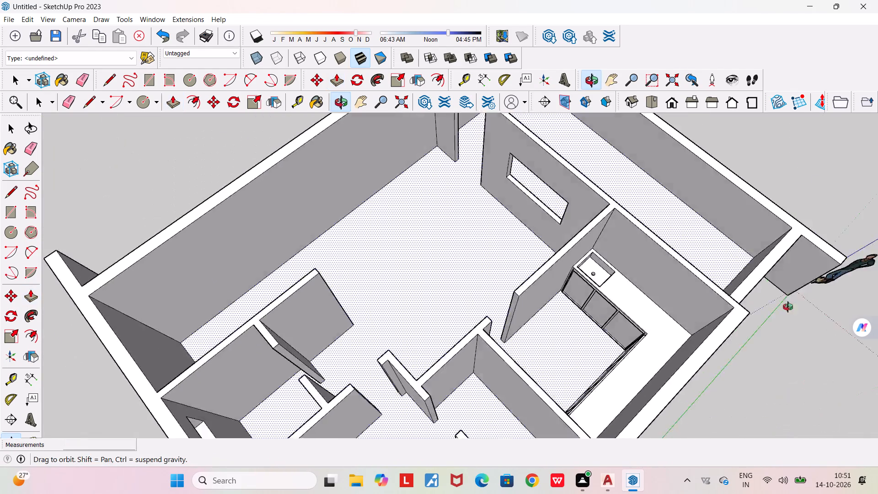
middle_drag(788, 307, 855, 263)
key(space)
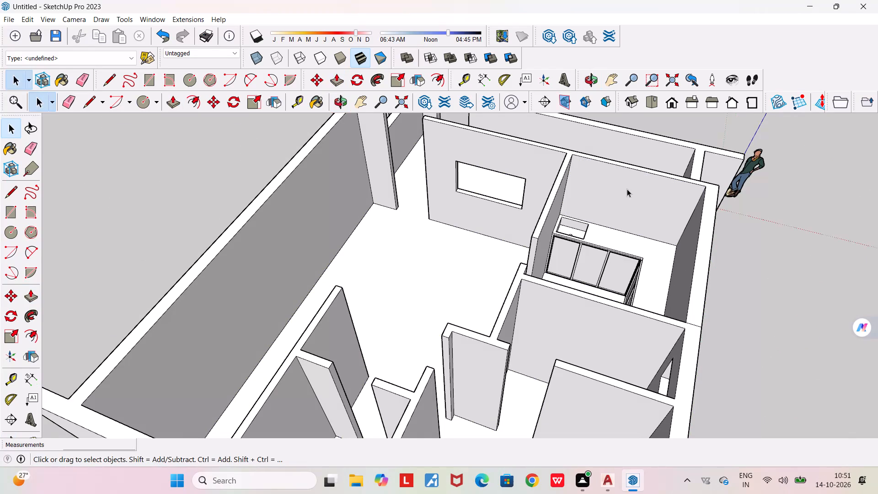
key(h)
drag(502, 276, 198, 274)
middle_drag(238, 360, 429, 382)
scroll(339, 378, down, 5)
middle_drag(338, 394, 393, 303)
scroll(393, 303, down, 4)
drag(385, 405, 385, 464)
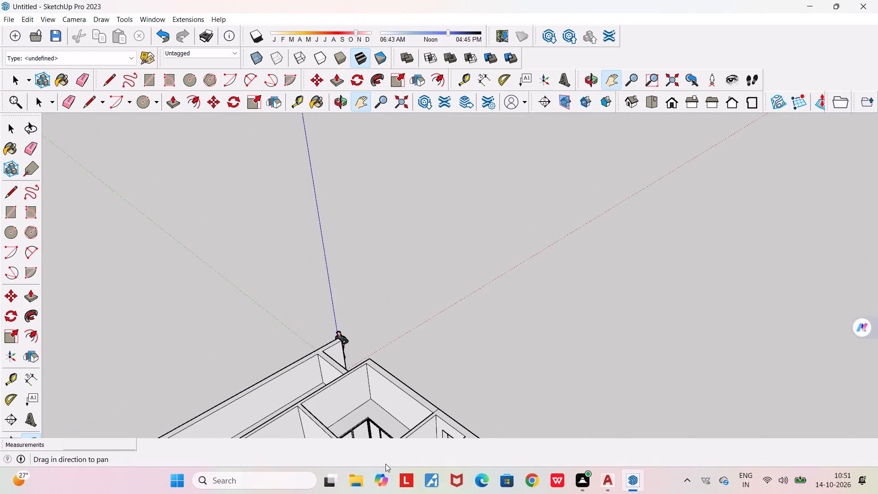
drag(390, 404, 492, 174)
middle_drag(468, 238, 460, 272)
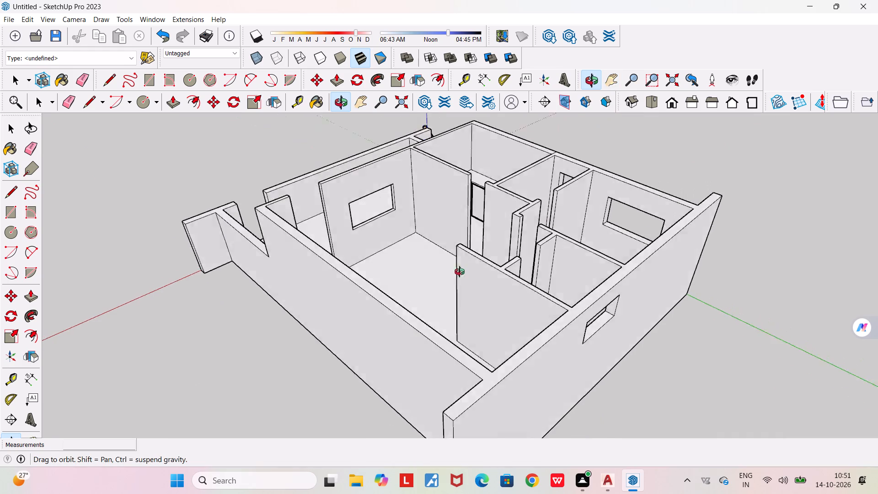
middle_drag(460, 272, 447, 432)
scroll(494, 139, up, 3)
drag(459, 203, 459, 203)
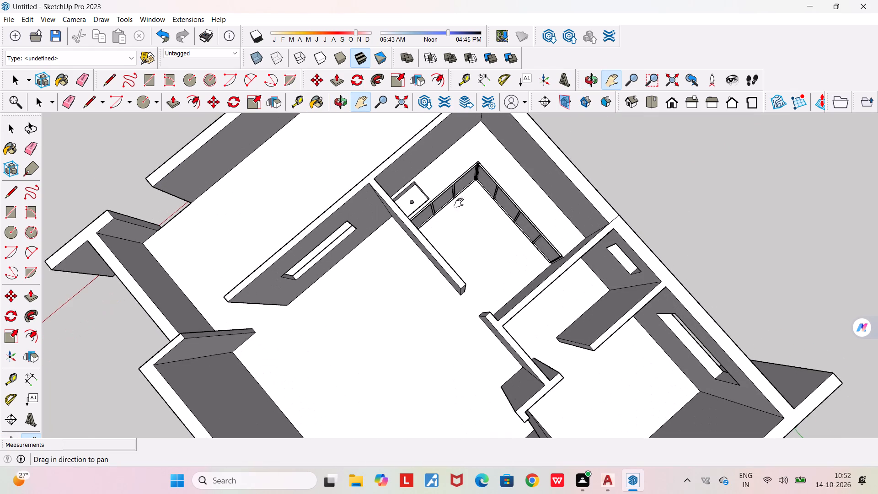
drag(459, 203, 409, 272)
Examine the L-shaped kitchen counter and its sink basin with drain hole from above.
scroll(453, 219, up, 3)
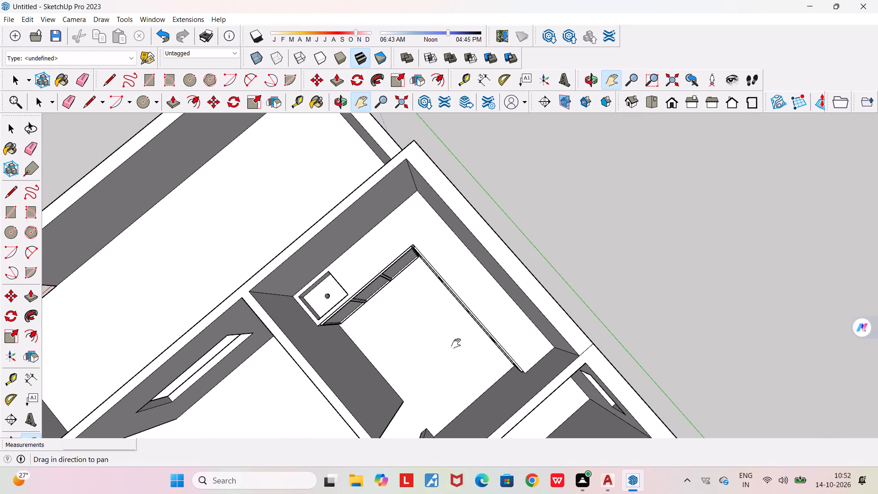
drag(456, 344, 444, 320)
middle_drag(454, 362, 455, 362)
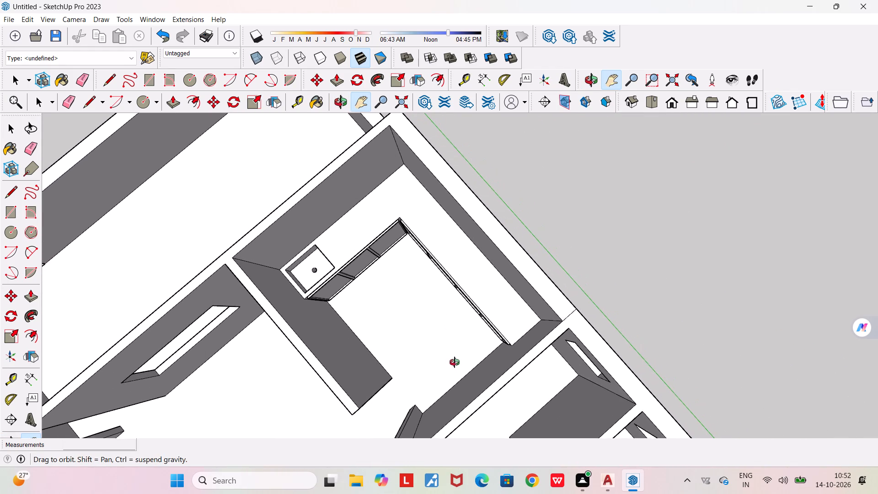
middle_drag(455, 362, 504, 316)
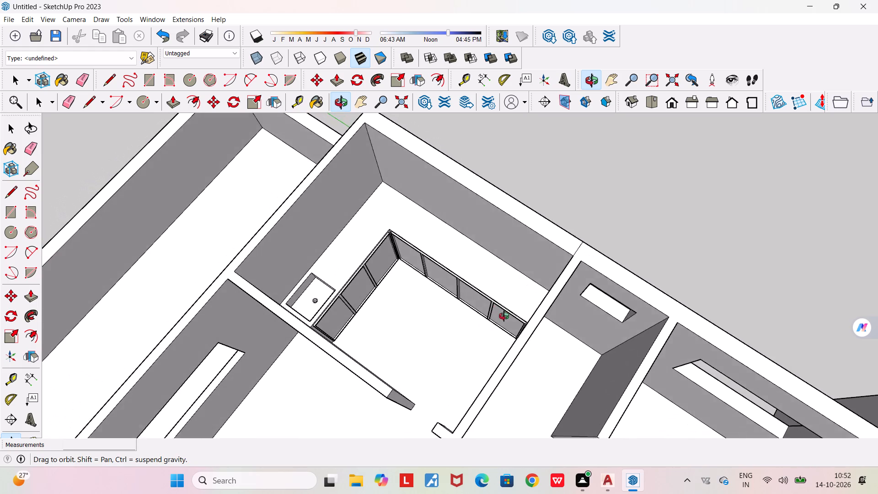
middle_drag(504, 316, 503, 337)
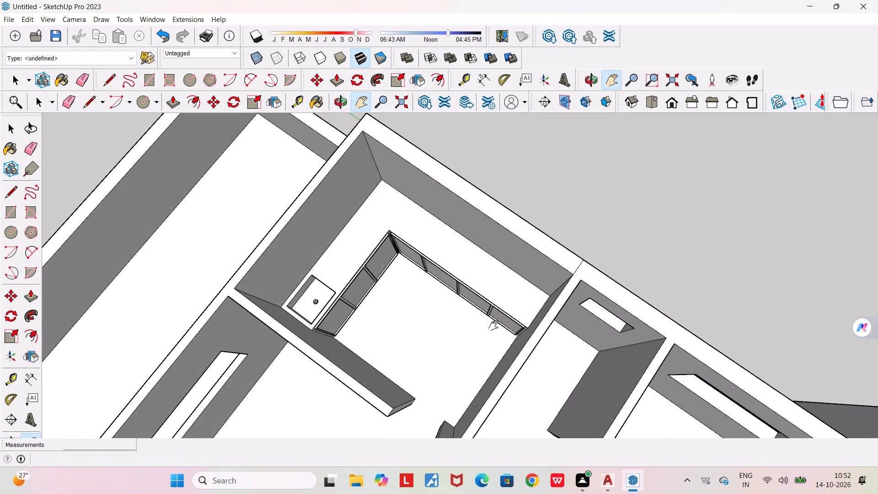
scroll(289, 316, up, 5)
scroll(358, 288, up, 3)
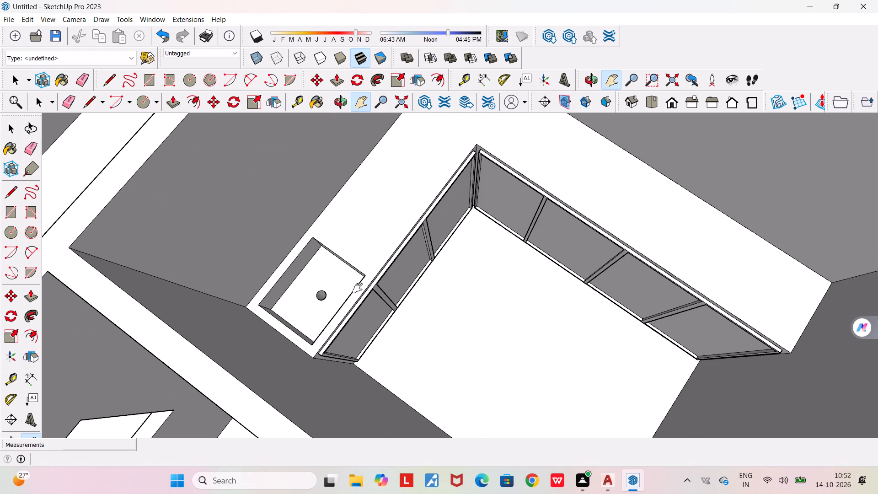
scroll(307, 283, up, 4)
scroll(270, 277, up, 4)
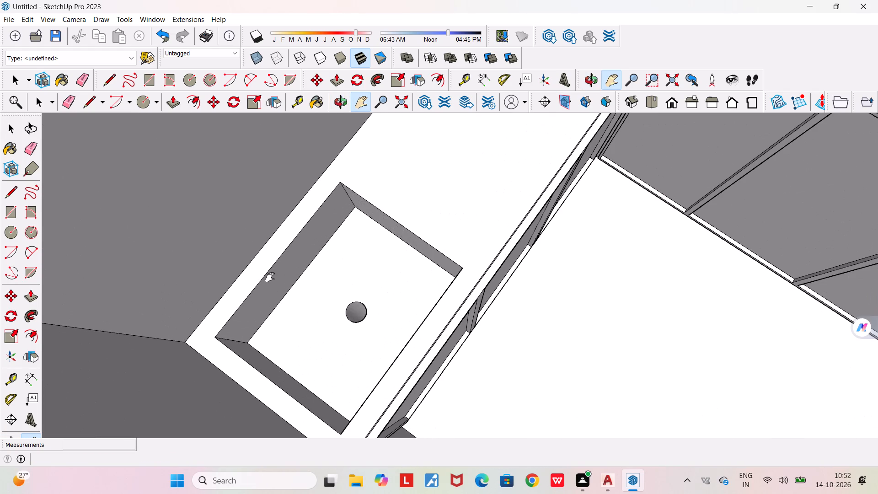
scroll(270, 277, down, 15)
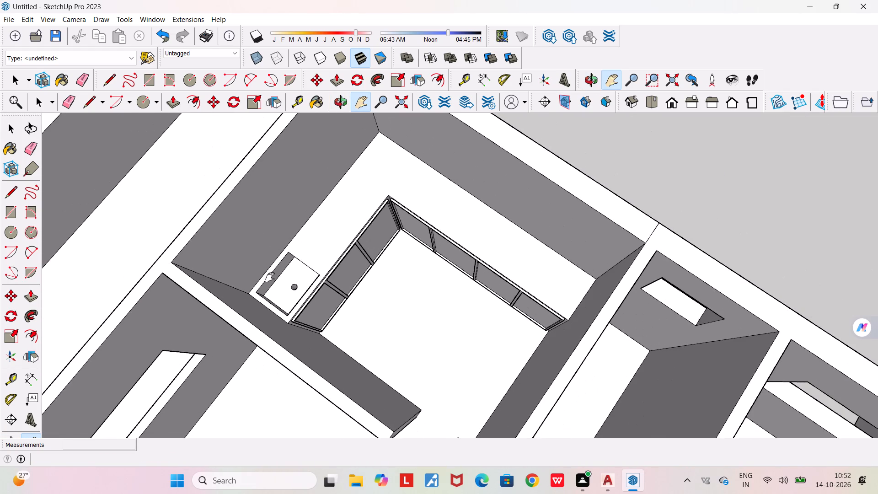
Examine the kitchen wall above the four-panel counter run and its adjoining walls.
middle_drag(380, 307, 450, 211)
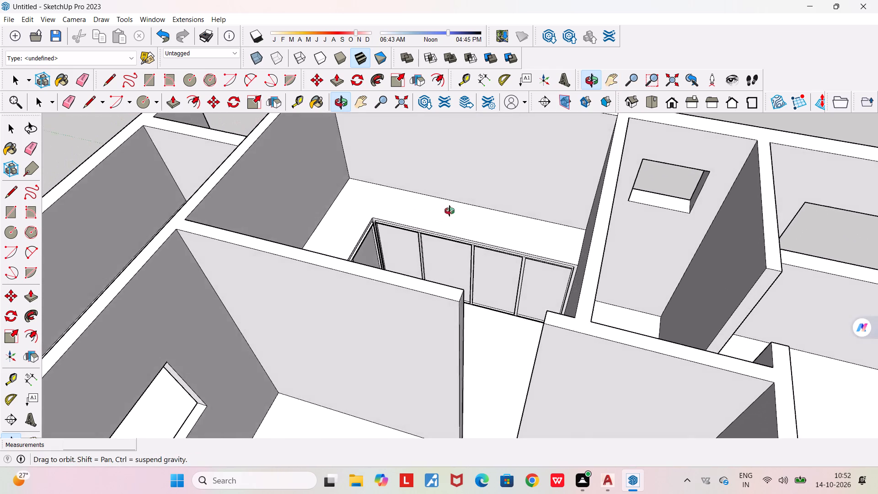
middle_drag(450, 211, 468, 216)
scroll(468, 217, down, 4)
scroll(506, 137, up, 4)
middle_drag(483, 183, 556, 134)
middle_drag(493, 155, 452, 125)
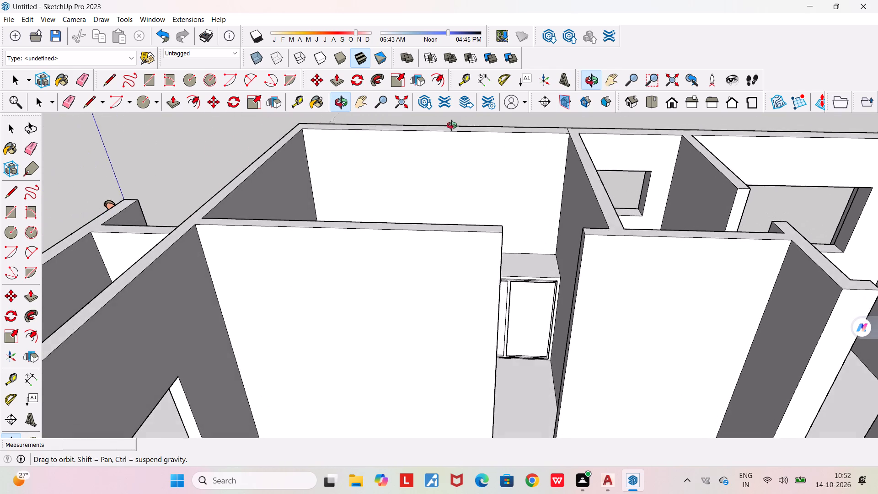
middle_drag(452, 125, 466, 109)
scroll(500, 155, up, 2)
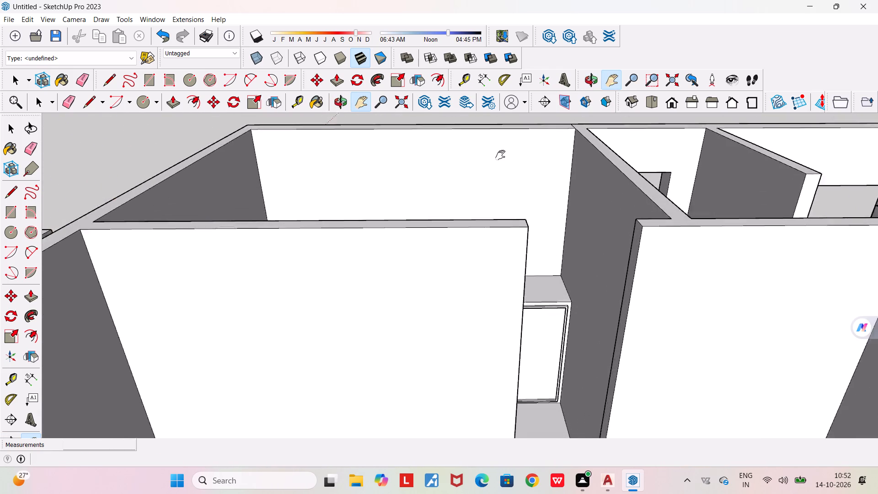
scroll(500, 155, up, 3)
middle_drag(476, 179, 416, 172)
scroll(416, 172, down, 4)
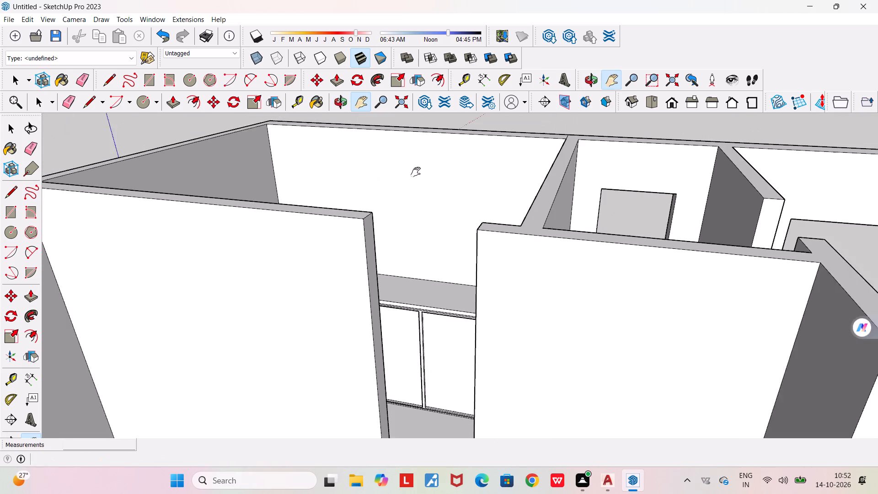
scroll(425, 178, down, 1)
middle_drag(425, 178, 471, 206)
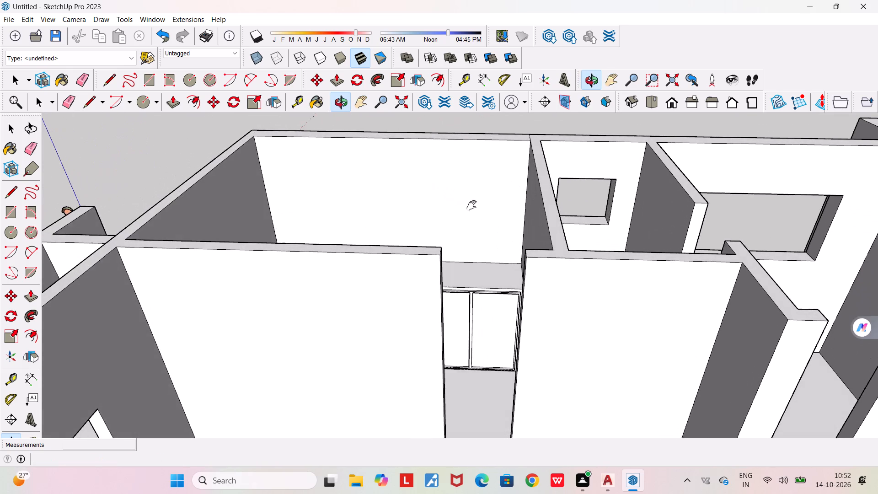
scroll(477, 167, up, 3)
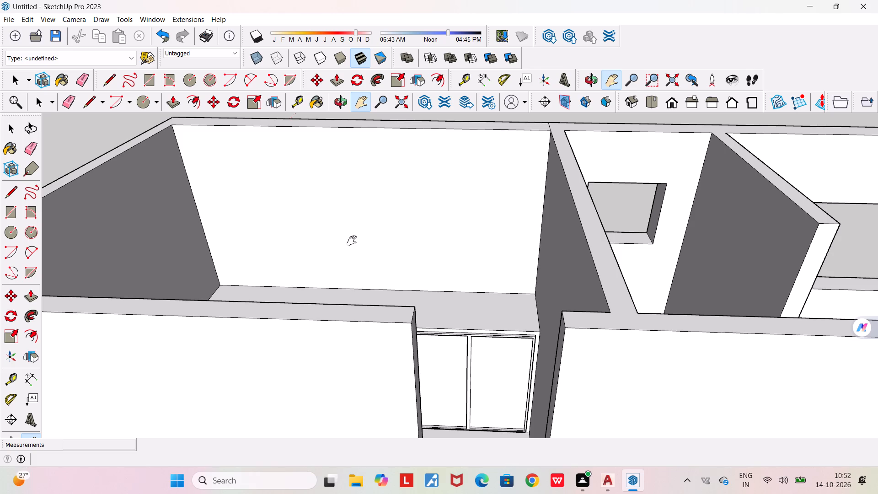
middle_drag(321, 198, 357, 175)
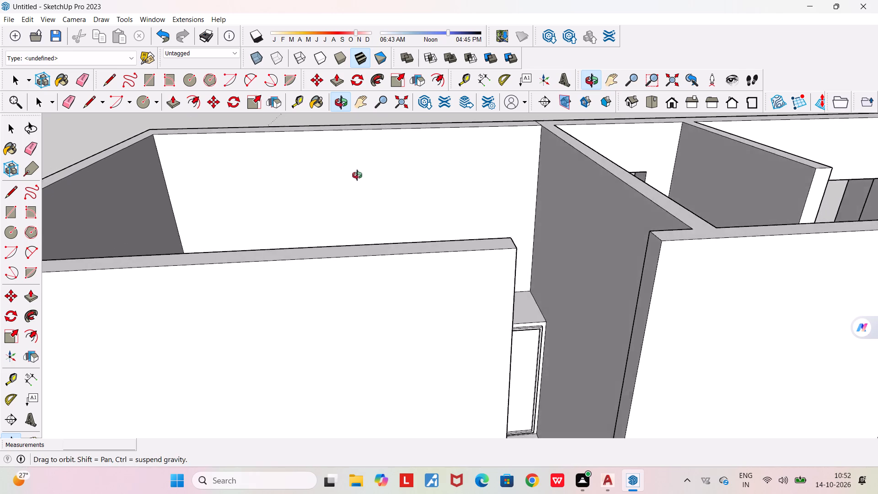
middle_drag(357, 175, 350, 202)
drag(357, 206, 350, 202)
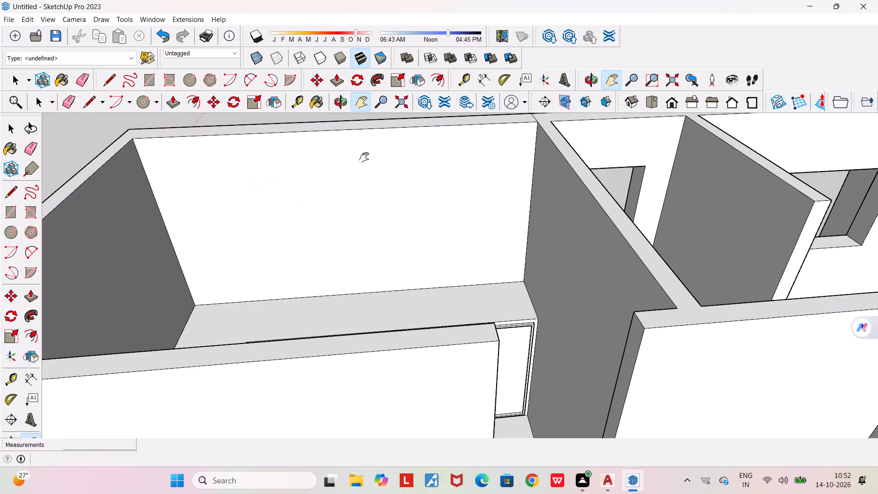
middle_drag(368, 167, 341, 166)
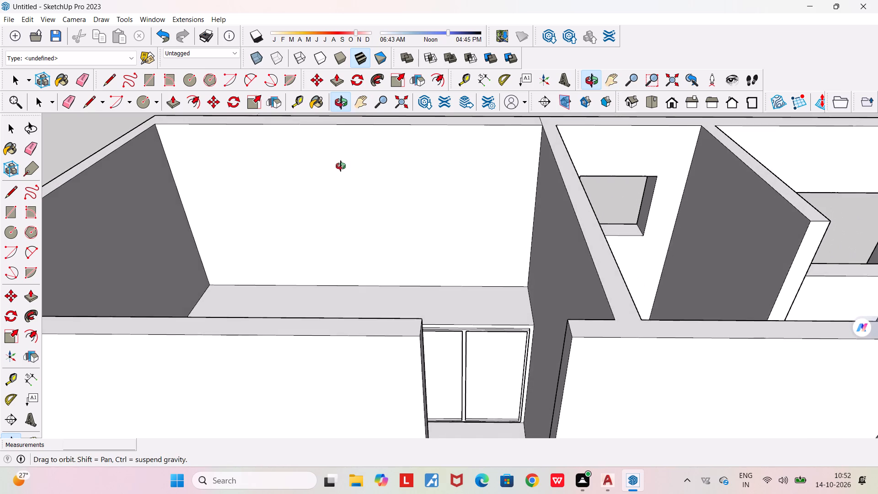
middle_drag(341, 166, 345, 168)
Place a horizontal guide 8" below the inner top edge of the kitchen wall behind the four-panel counter run.
drag(362, 182, 394, 266)
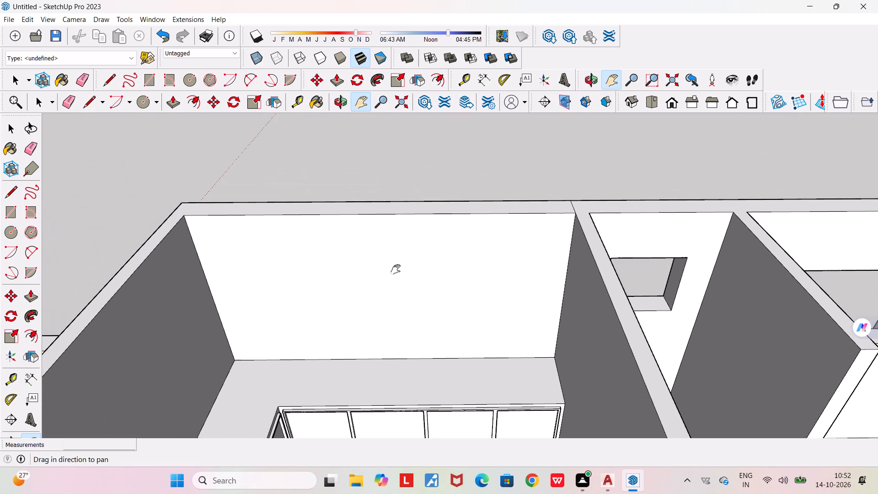
scroll(388, 248, up, 1)
middle_drag(388, 248, 388, 236)
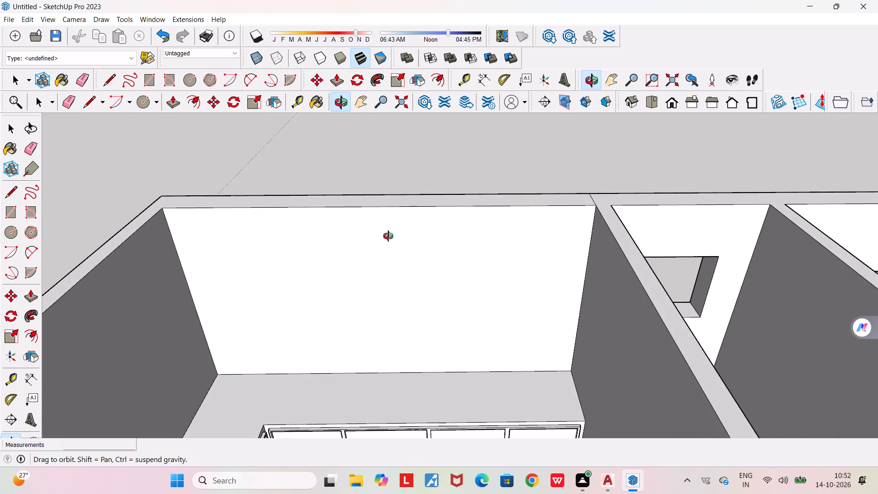
middle_drag(388, 236, 391, 208)
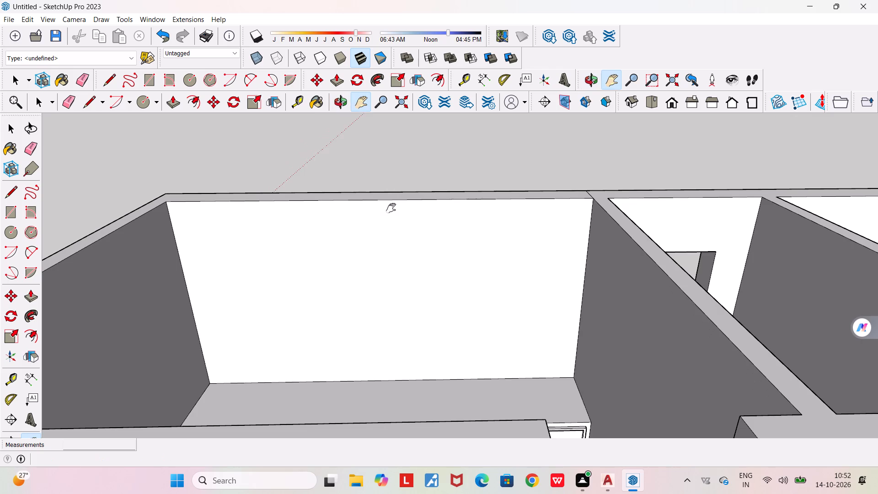
scroll(391, 208, up, 3)
middle_drag(380, 233, 383, 221)
scroll(383, 221, down, 1)
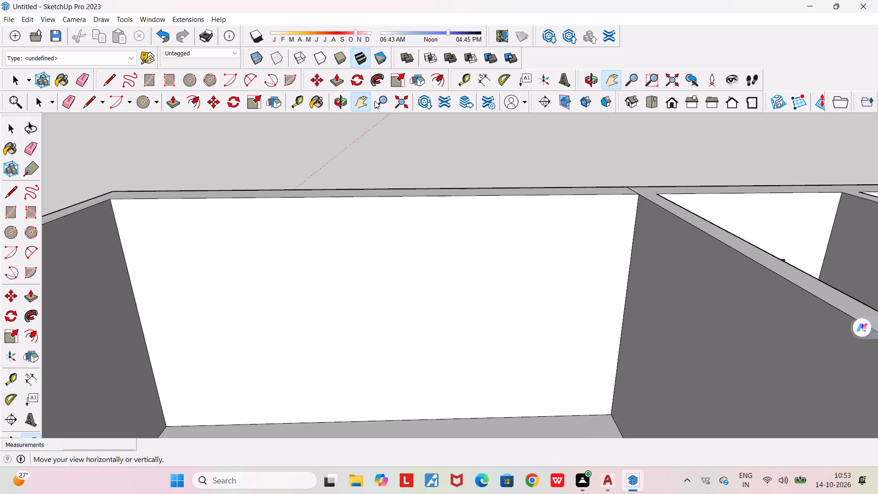
click(461, 85)
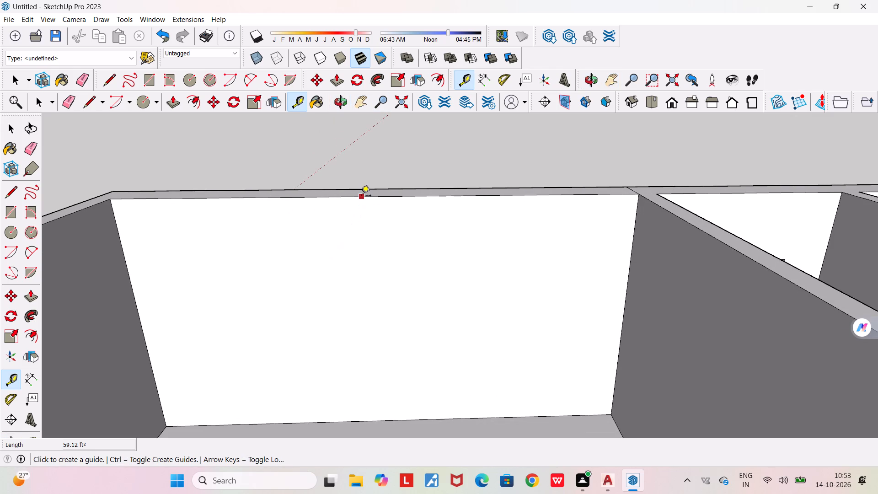
click(361, 196)
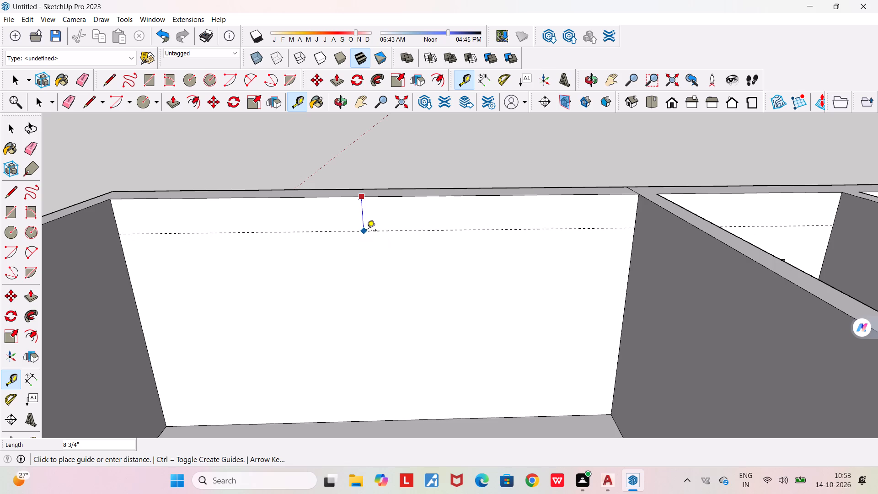
text(8")
key(Return)
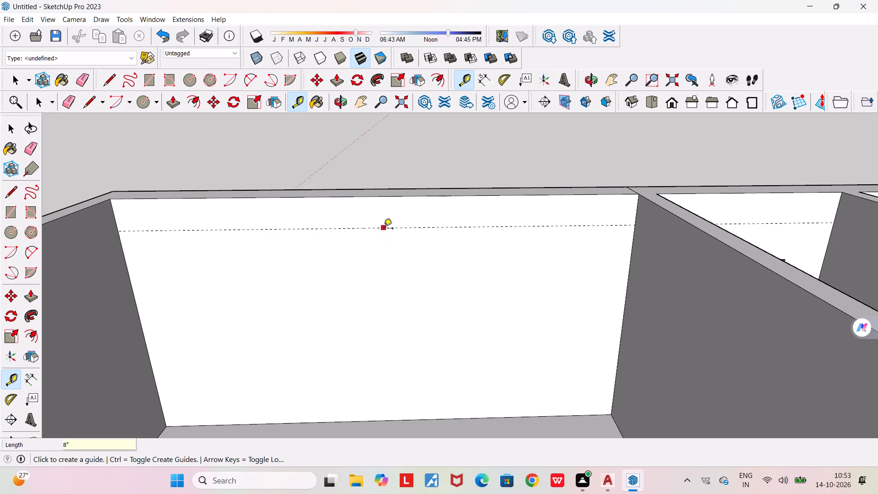
Place a second horizontal guide on the kitchen wall 2' below the upper guide.
click(383, 228)
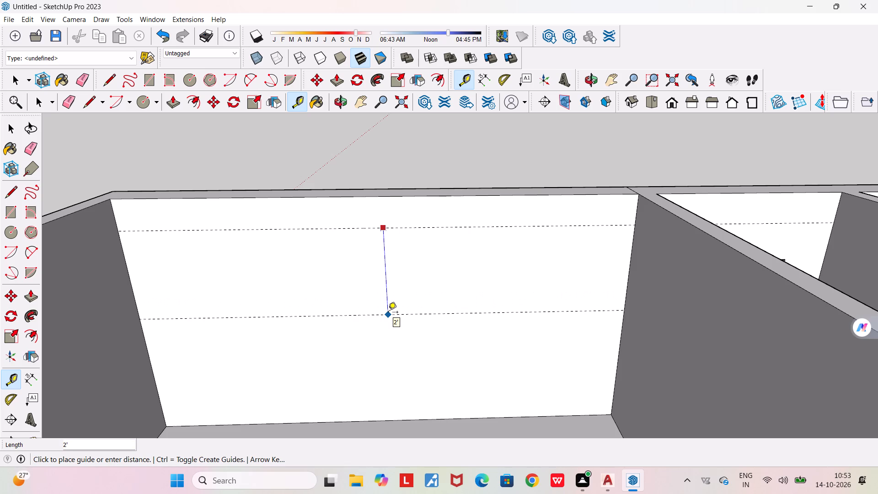
click(388, 313)
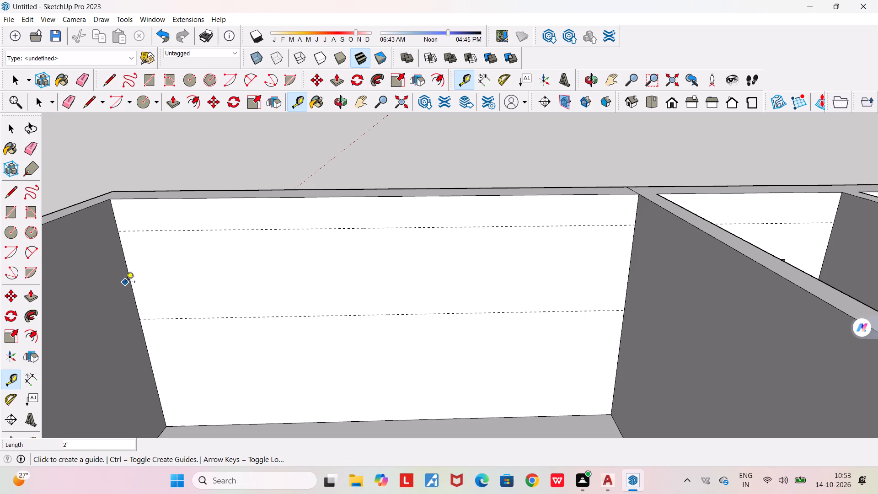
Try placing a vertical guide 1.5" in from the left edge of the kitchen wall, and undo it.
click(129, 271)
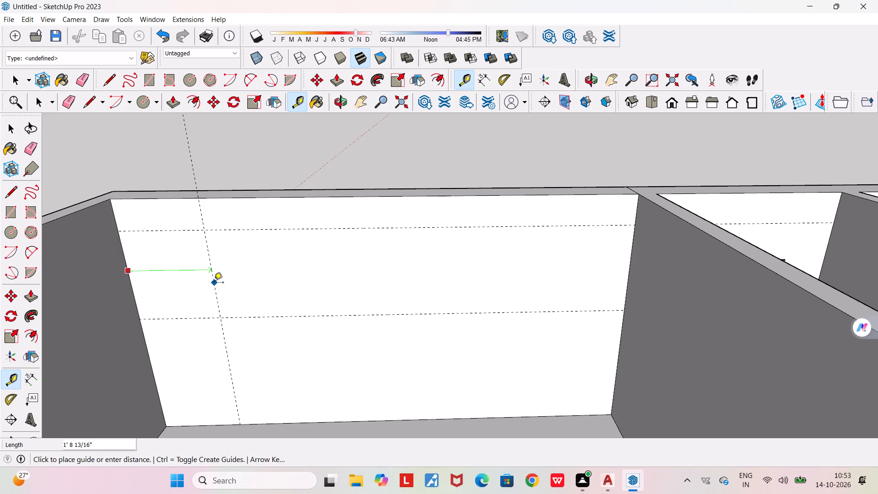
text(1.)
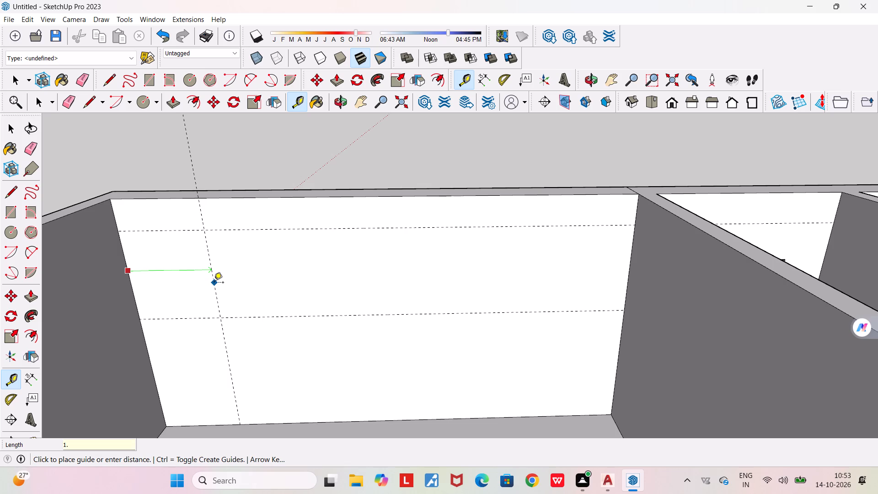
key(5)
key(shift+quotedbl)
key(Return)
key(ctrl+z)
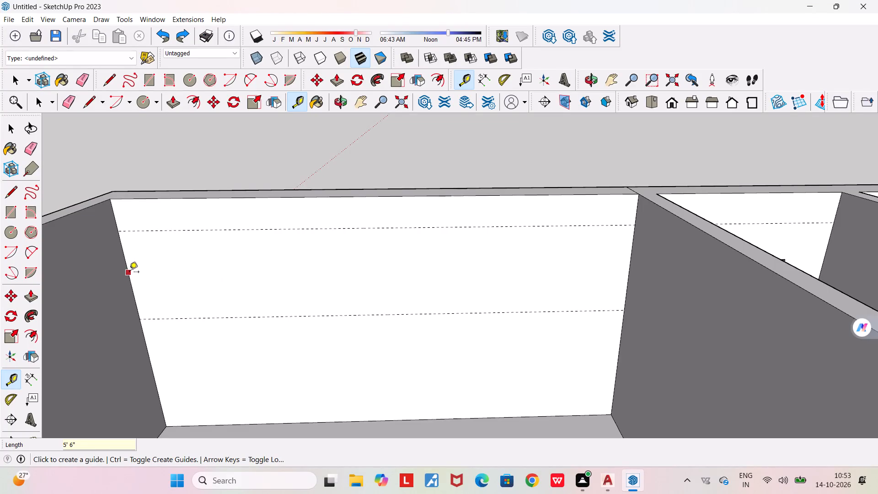
Place vertical guides on the kitchen wall 1.8' in from its left and right edges.
click(130, 269)
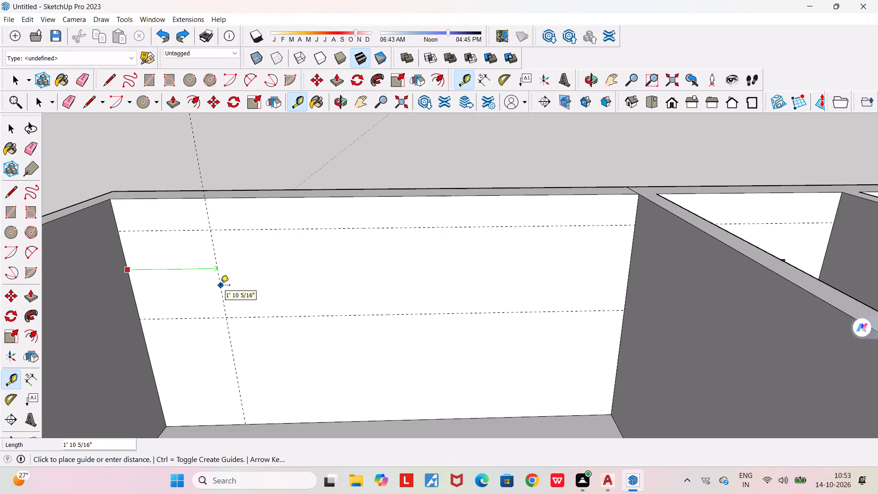
key(1)
text(.8')
key(Return)
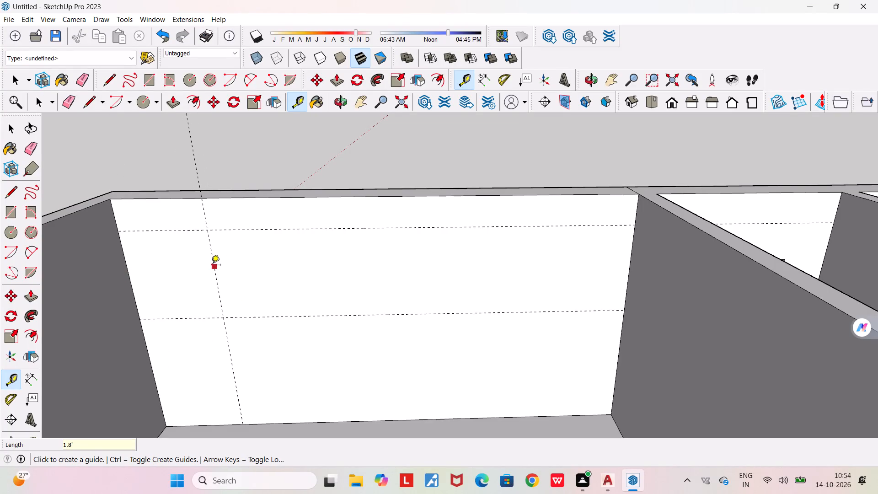
click(630, 265)
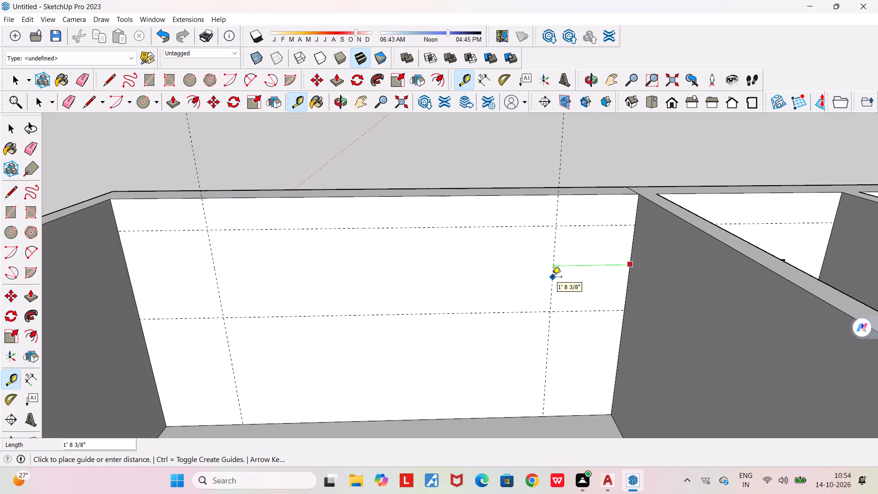
text(1.8')
key(Return)
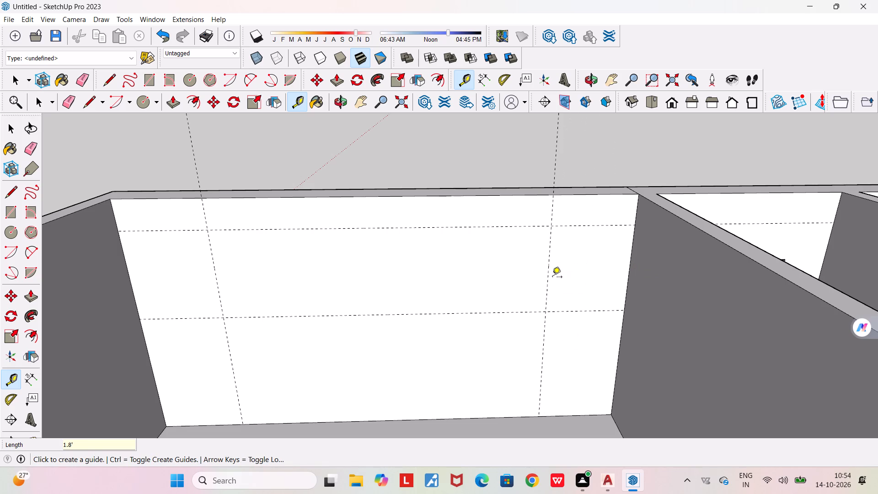
Place a second pair of vertical guides on the kitchen wall, each 1.8' inward from the existing vertical guide on its side.
click(549, 276)
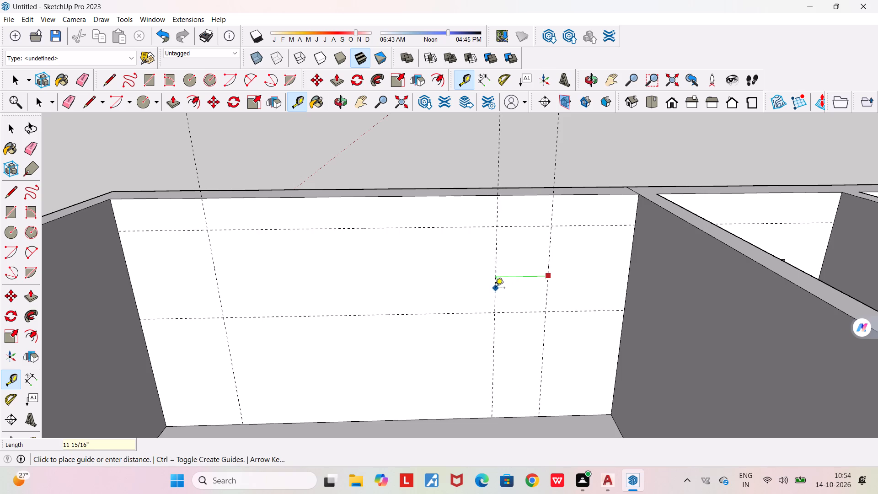
text(1.8')
key(Return)
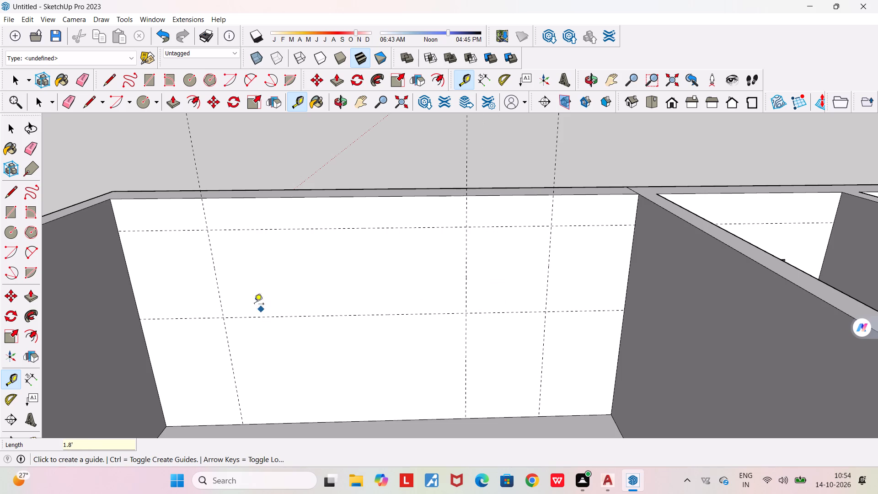
click(215, 277)
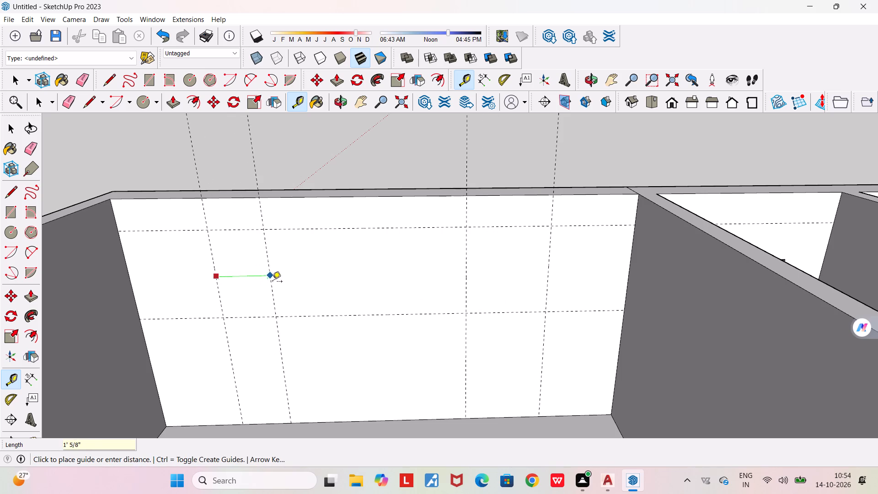
text(1.8')
key(Return)
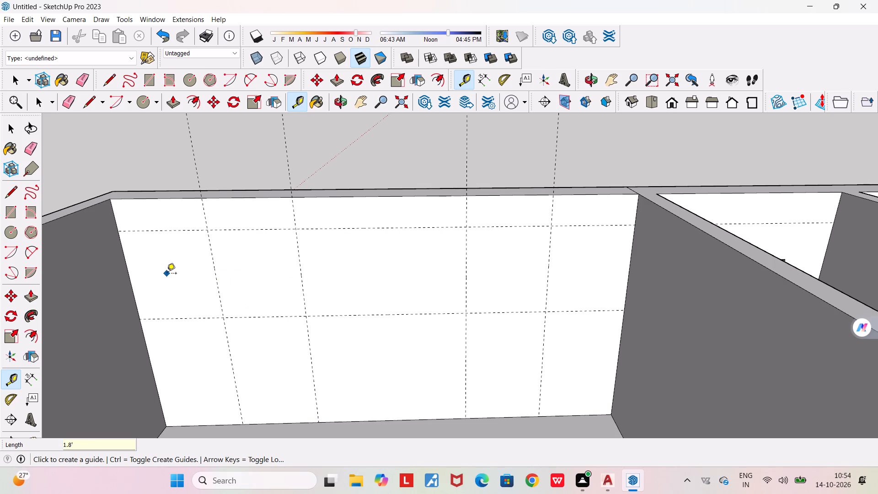
key(space)
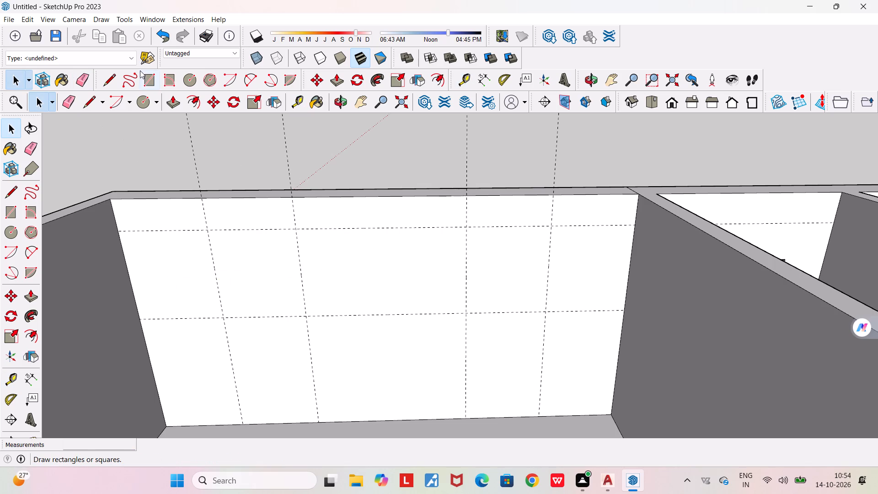
Draw two rectangles, 2' by about 1' 9 5/8", in the outermost guide bays at both ends of the kitchen wall.
click(146, 78)
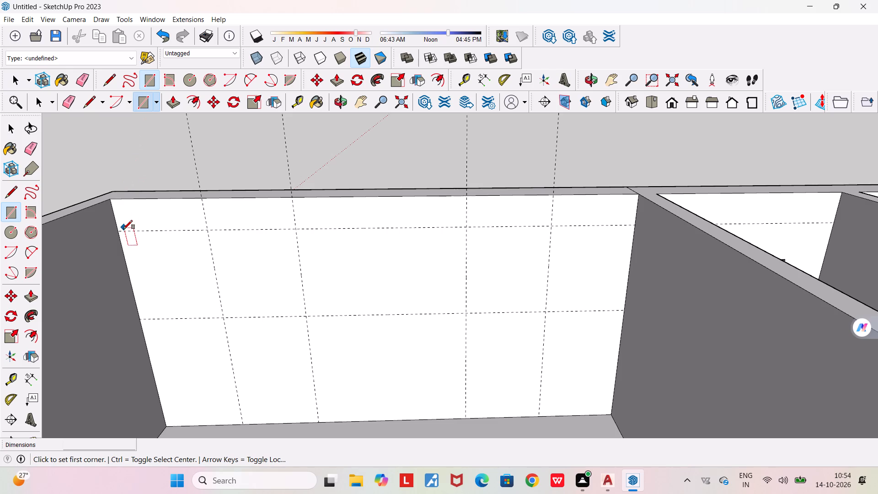
click(119, 229)
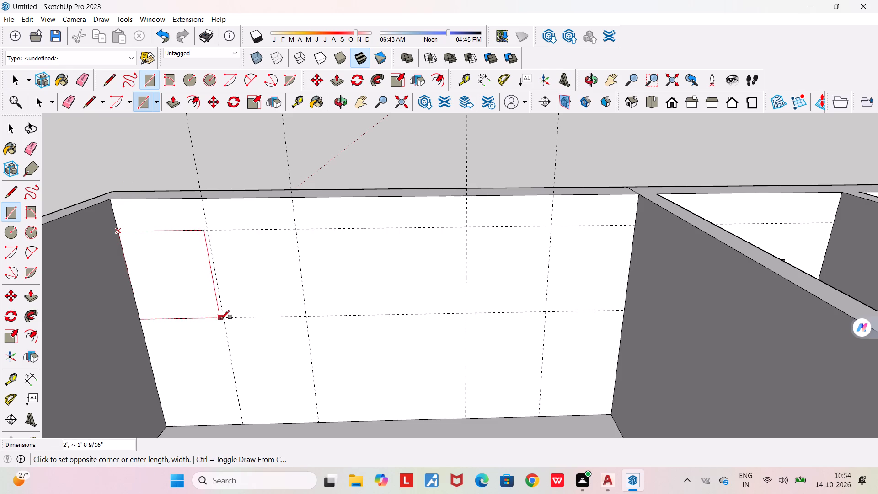
click(224, 320)
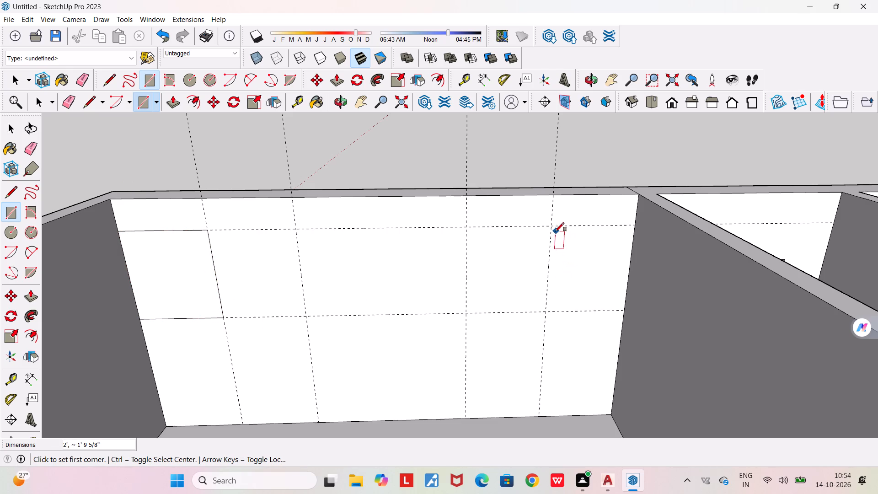
click(551, 227)
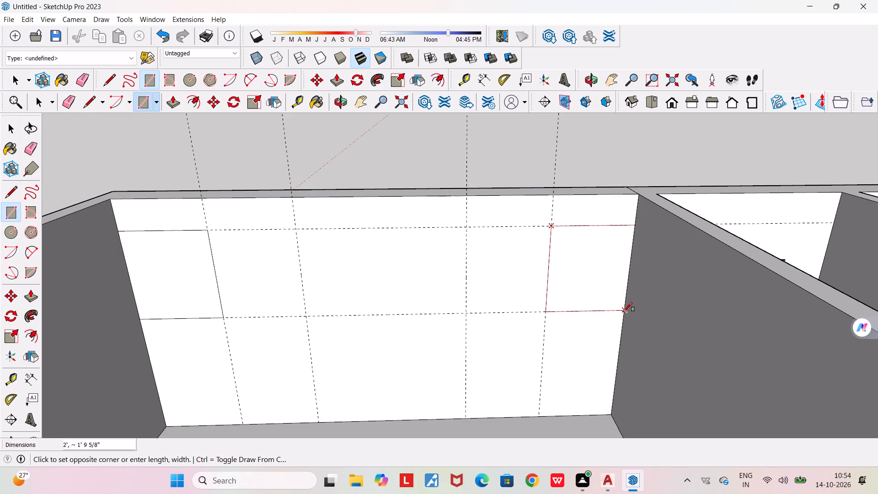
scroll(626, 312, up, 12)
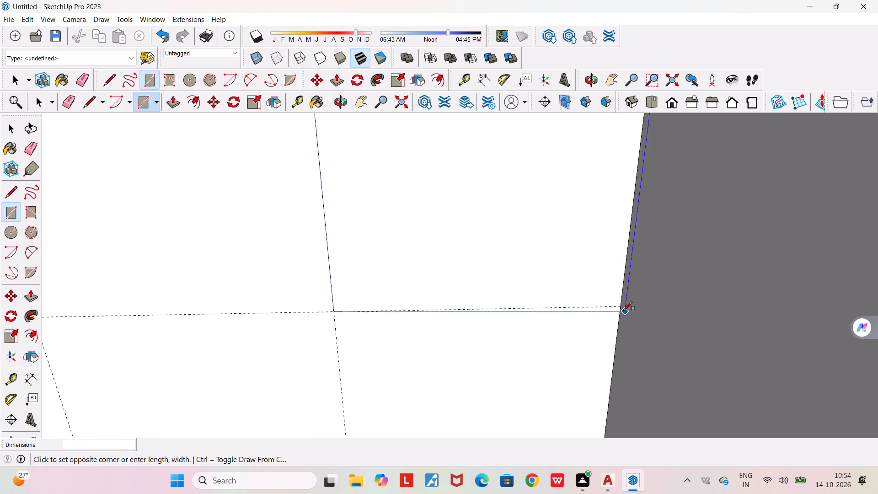
scroll(623, 311, up, 12)
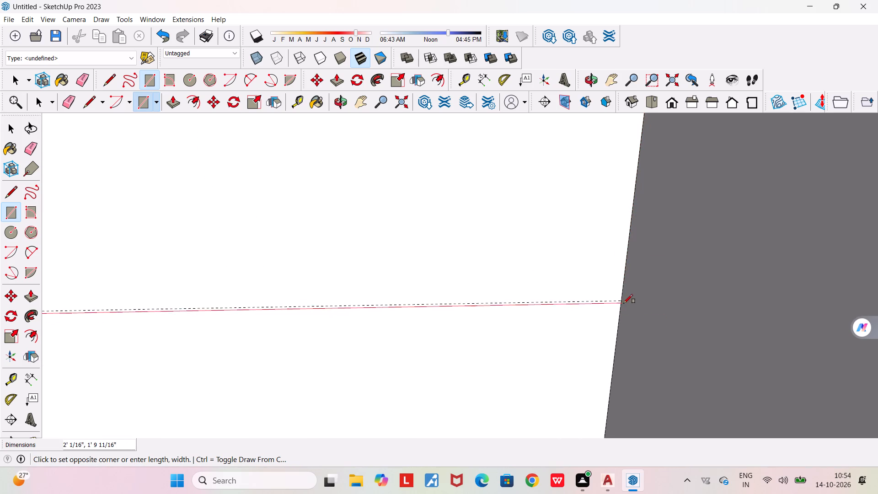
click(621, 301)
Draw two more rectangles, 2' by about 1' 9 5/8", in the guide bays adjoining the inner sides of the outer rectangles.
scroll(621, 301, down, 12)
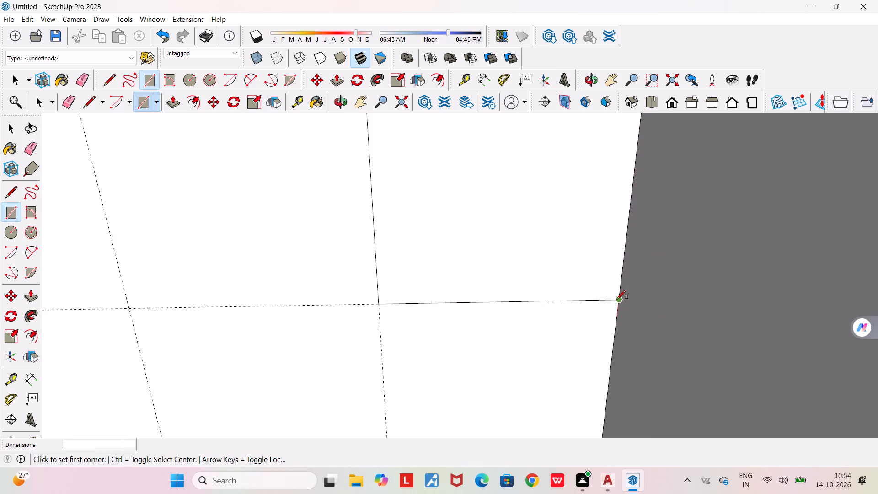
scroll(617, 299, down, 12)
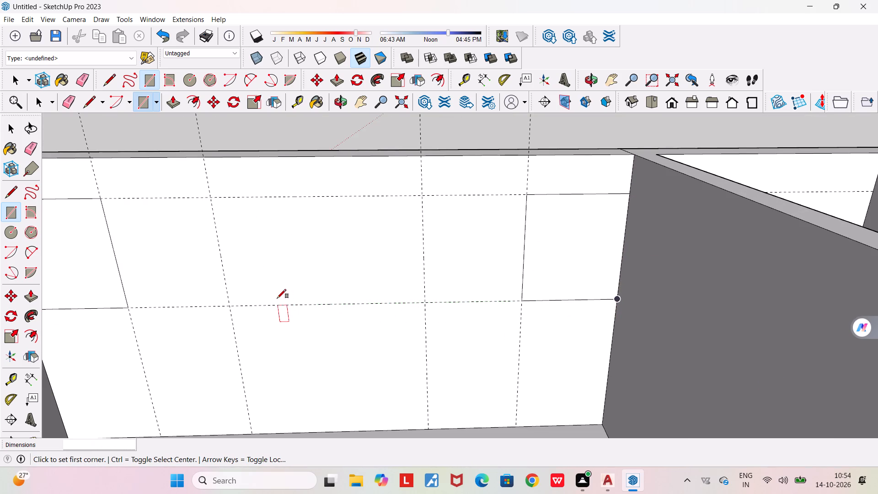
scroll(277, 298, down, 2)
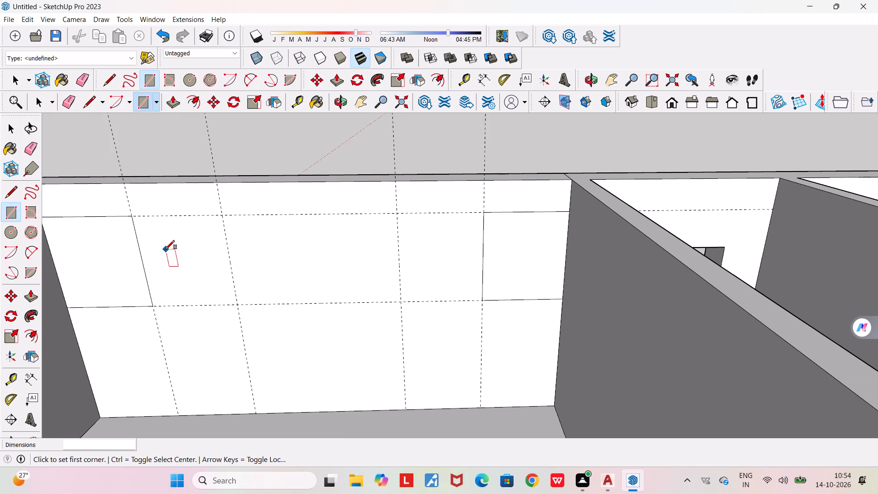
click(152, 305)
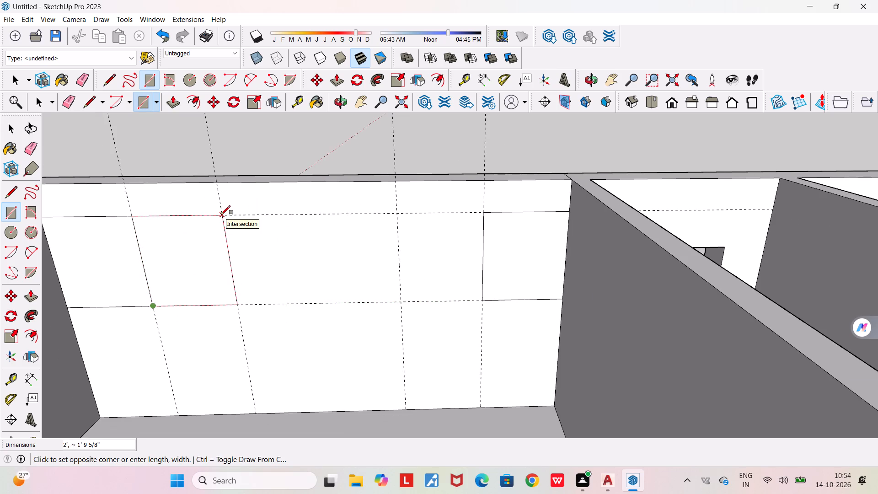
click(221, 215)
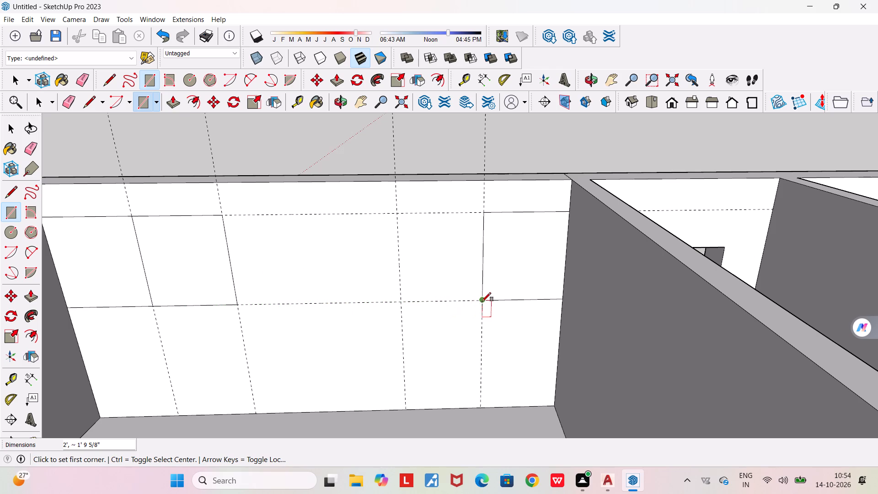
click(482, 301)
click(395, 213)
key(space)
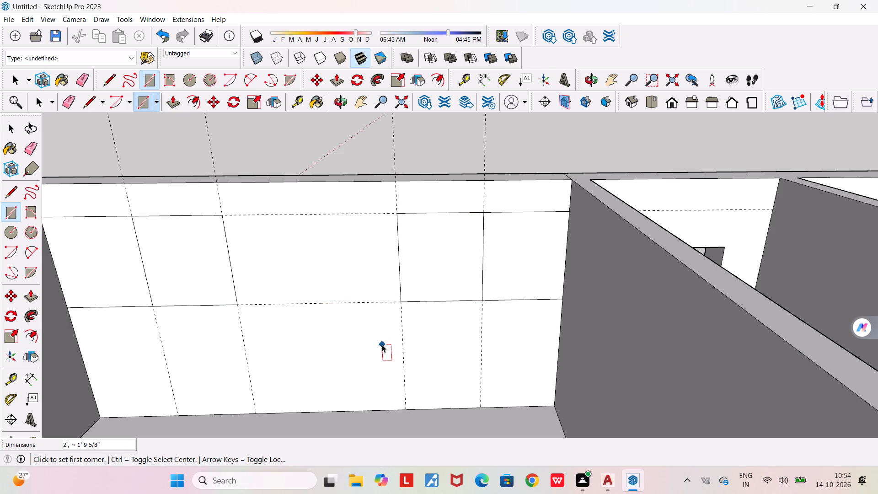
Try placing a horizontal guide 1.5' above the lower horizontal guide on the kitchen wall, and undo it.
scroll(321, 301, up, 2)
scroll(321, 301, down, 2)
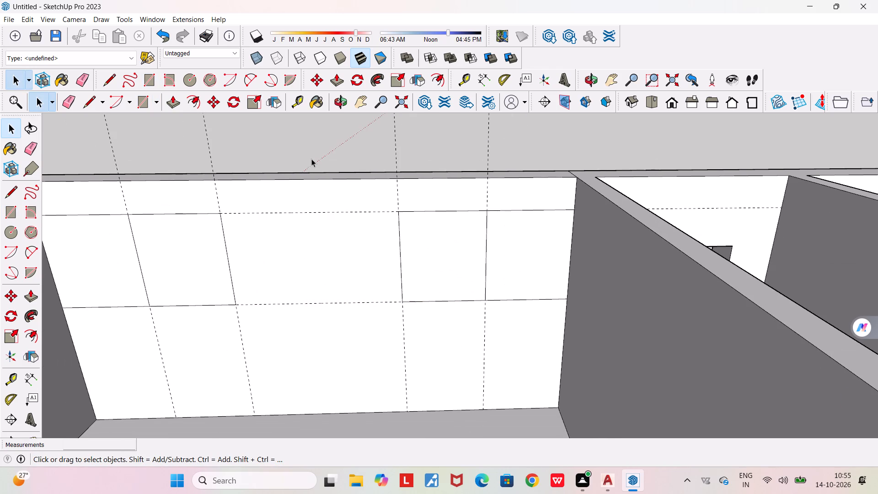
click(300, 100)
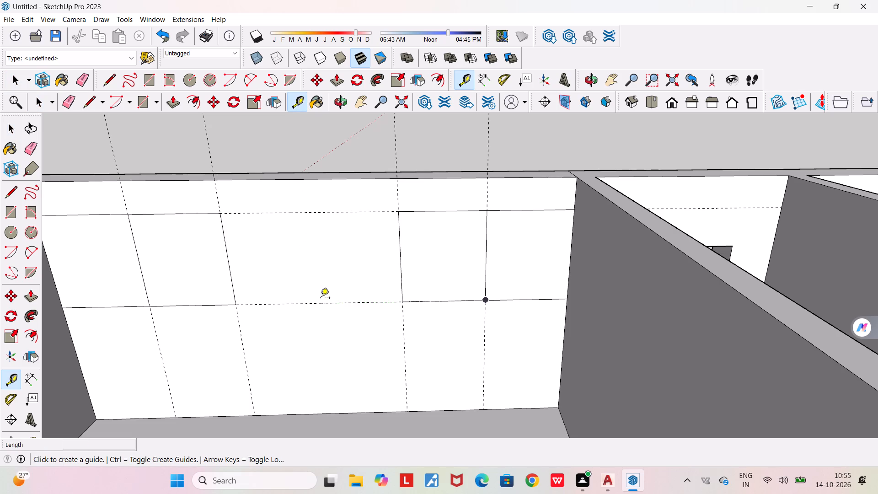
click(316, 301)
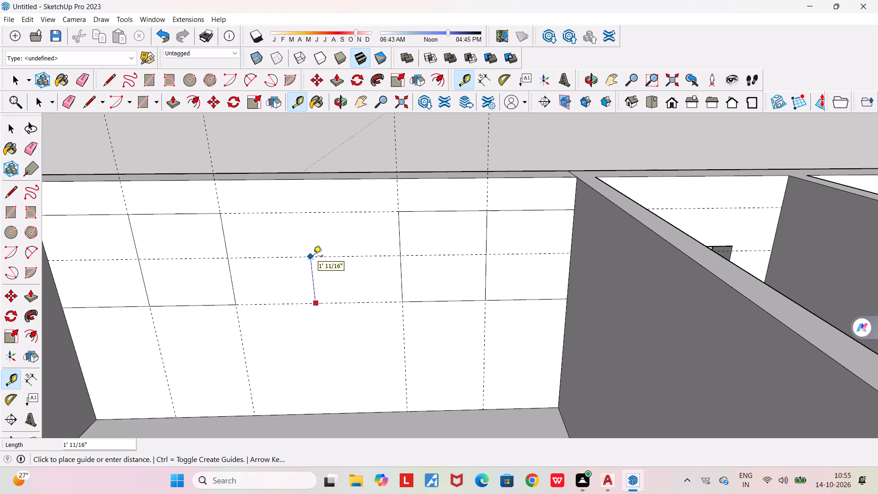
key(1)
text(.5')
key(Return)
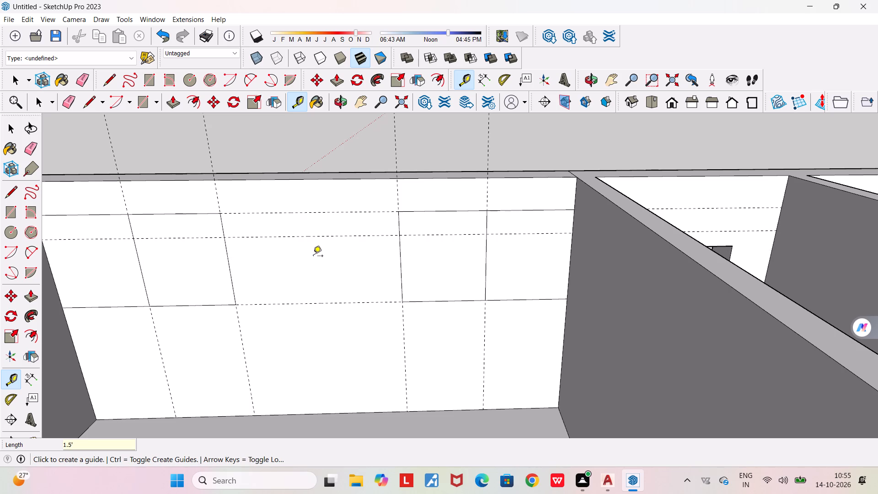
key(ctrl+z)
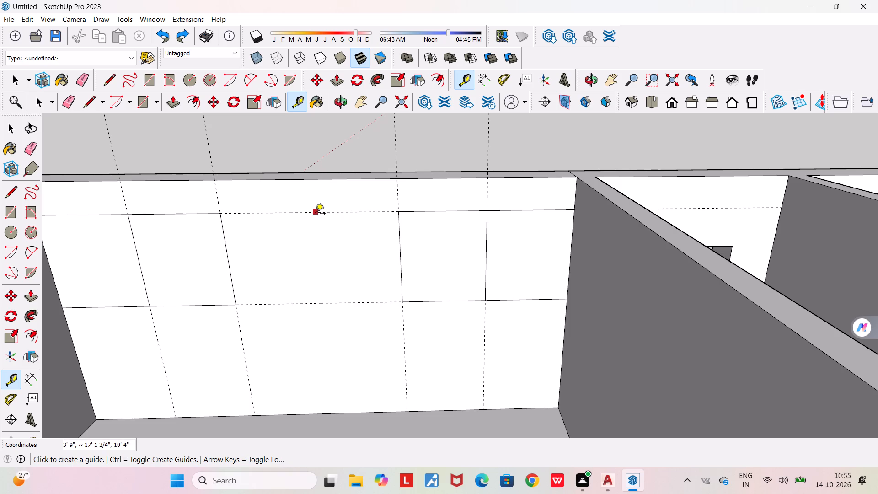
Place a horizontal guide on the kitchen wall 1' below the upper horizontal guide.
click(316, 214)
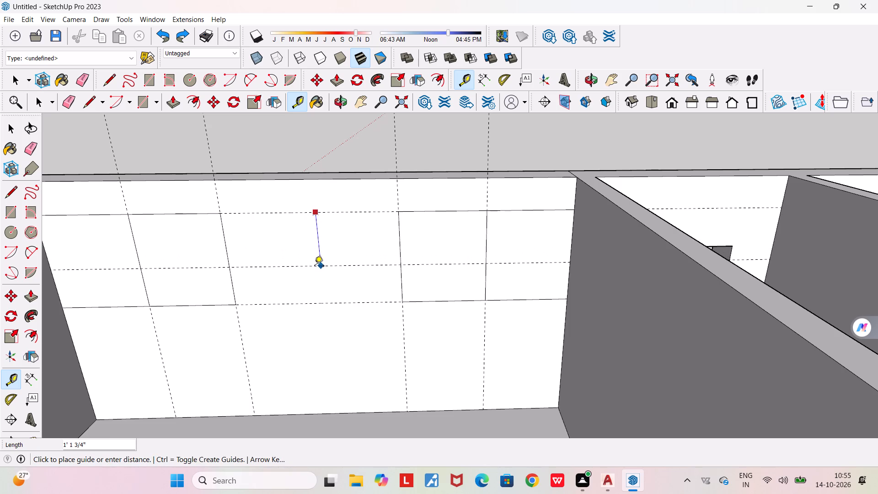
key(1)
key(apostrophe)
key(Return)
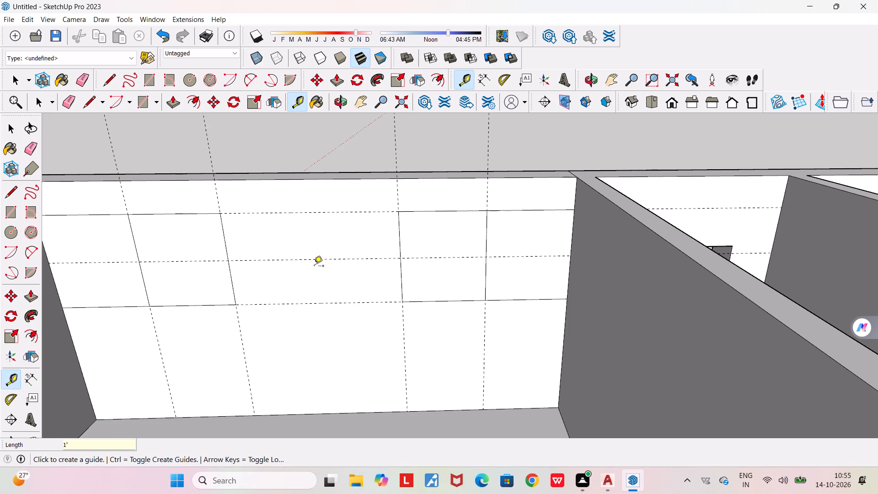
Draw a rectangle about 3' 6 5/8" by 1' in the central guide bay, between the upper and middle horizontal guides.
scroll(234, 254, up, 2)
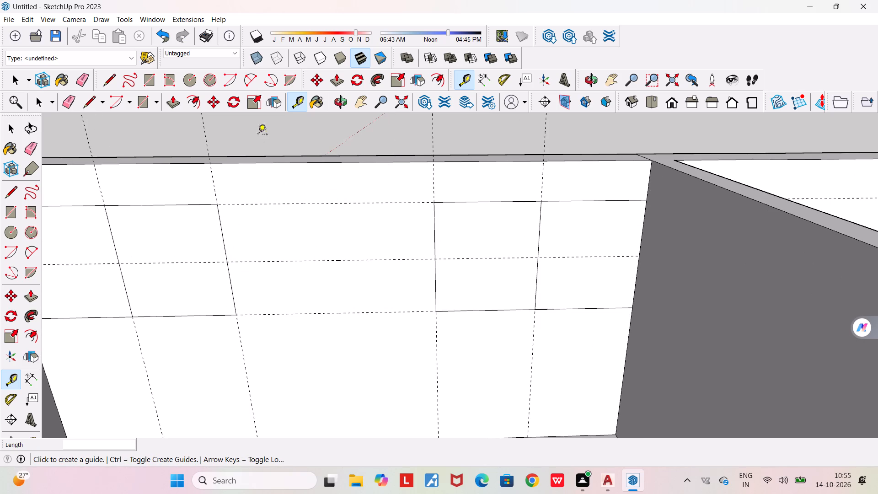
click(143, 102)
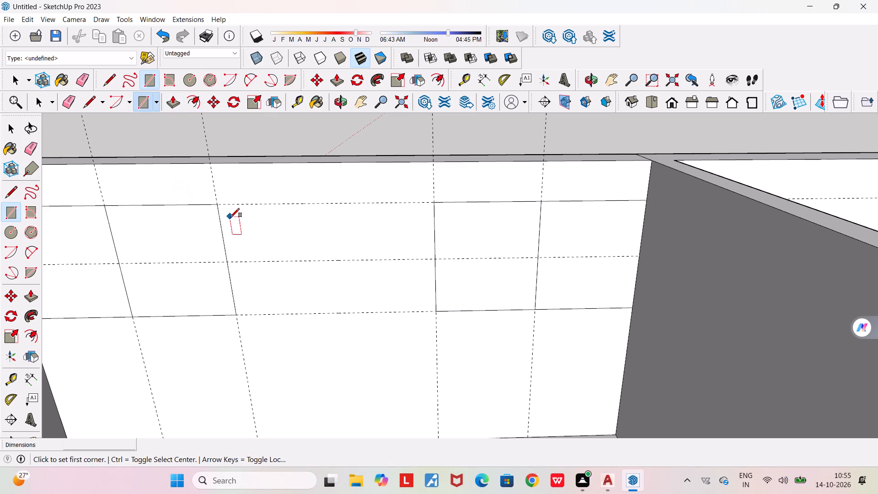
click(218, 205)
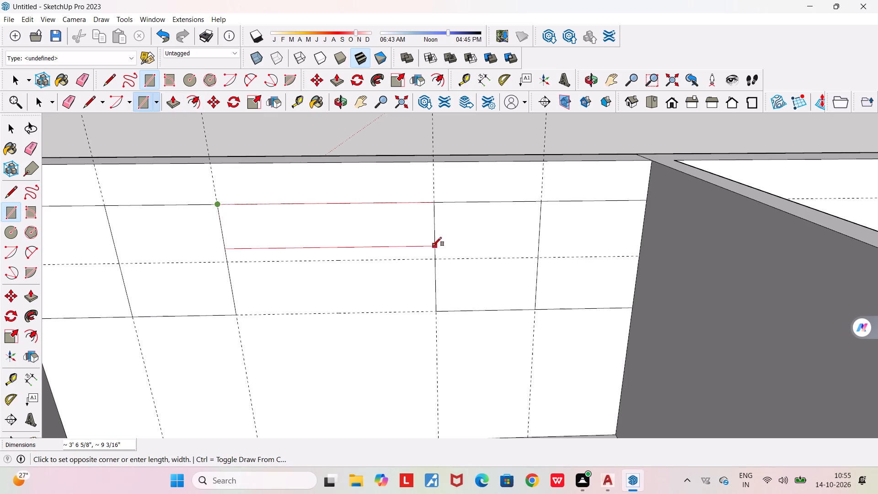
click(435, 259)
key(space)
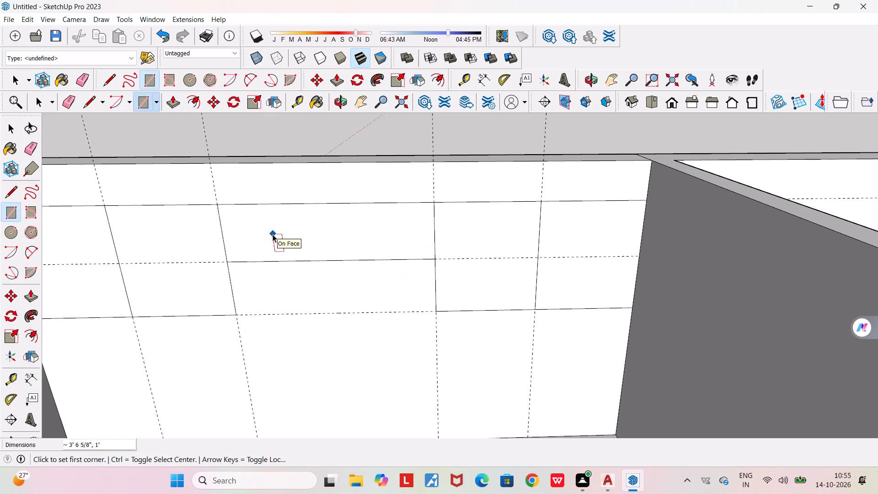
Erase the four vertical guides crossing the kitchen wall.
scroll(273, 234, down, 4)
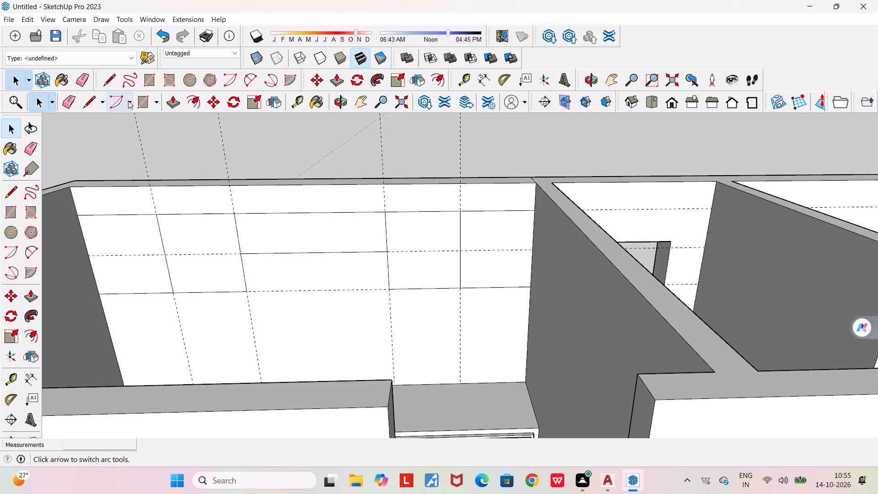
click(68, 105)
drag(128, 138, 245, 133)
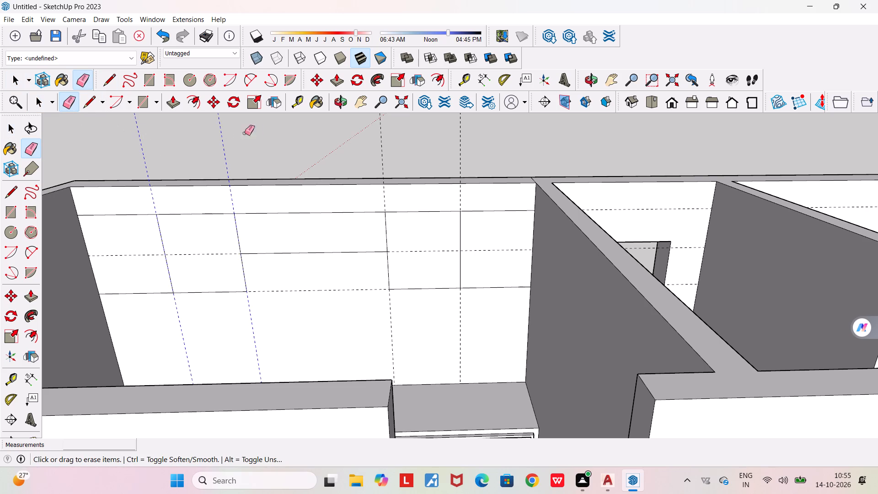
drag(245, 133, 256, 130)
drag(375, 149, 490, 137)
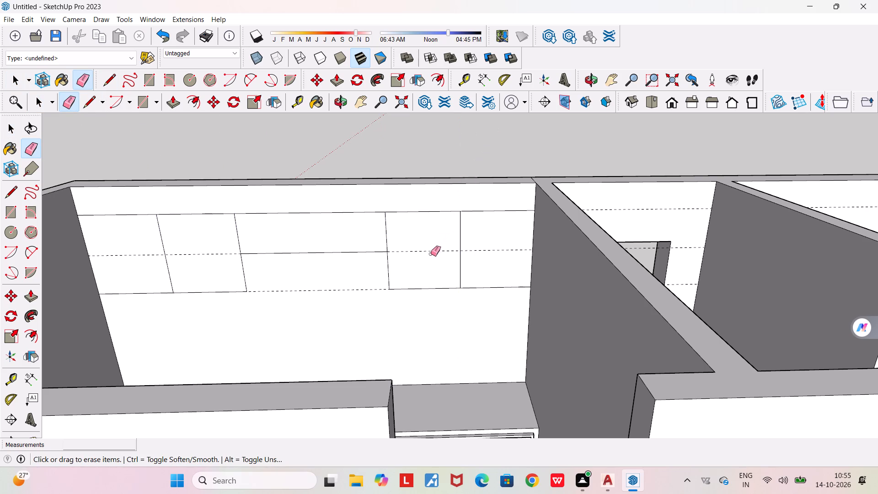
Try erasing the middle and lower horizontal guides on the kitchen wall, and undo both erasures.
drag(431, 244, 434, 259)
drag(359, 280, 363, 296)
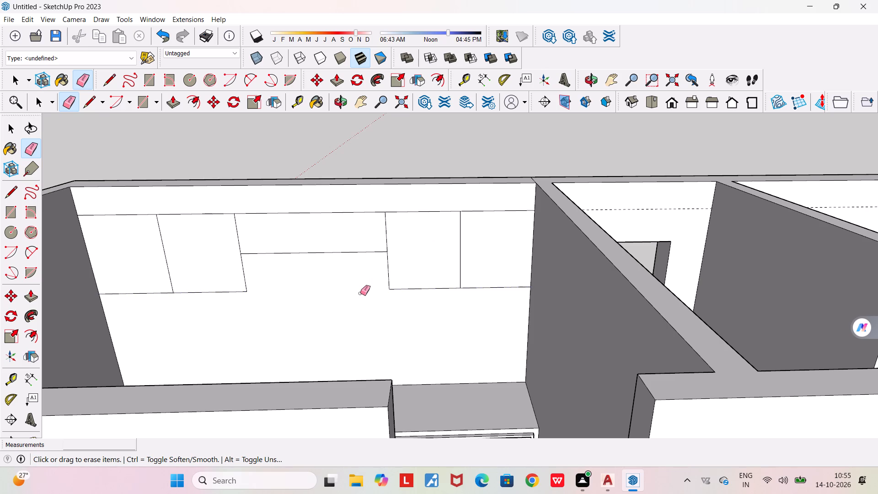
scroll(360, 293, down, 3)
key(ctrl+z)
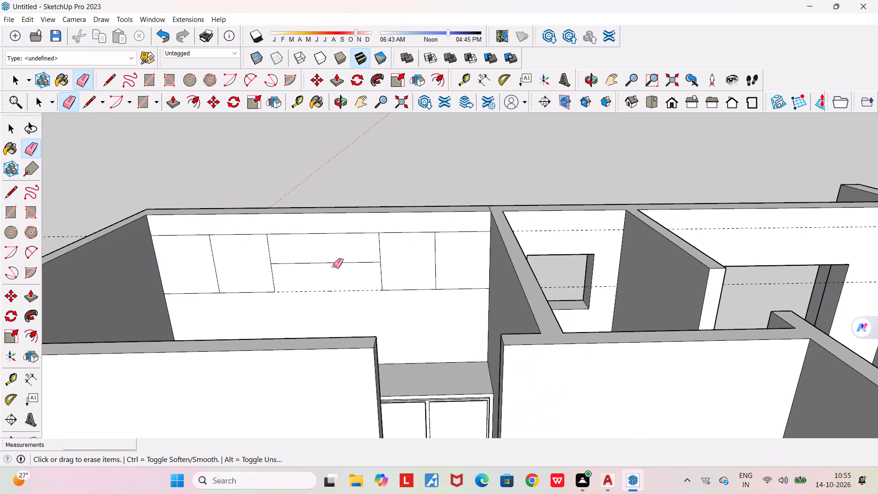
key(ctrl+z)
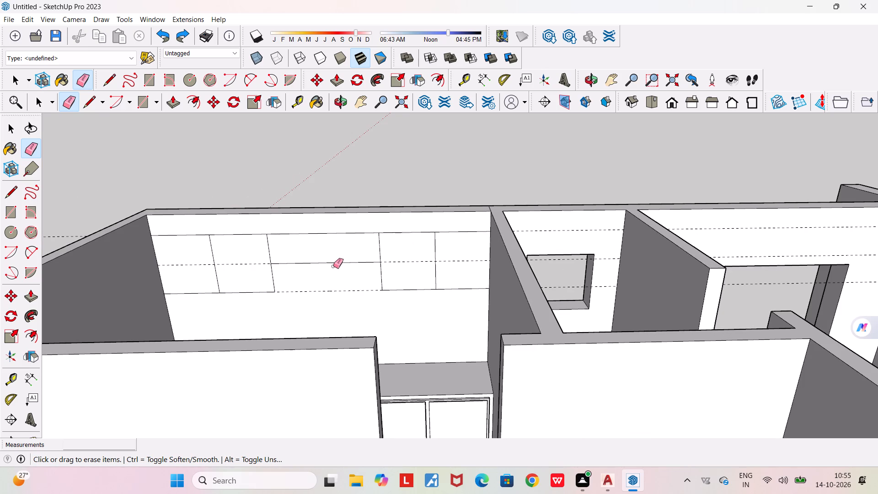
Erase the middle and lower horizontal guides on the kitchen wall, keeping the panel outlines.
scroll(326, 262, up, 1)
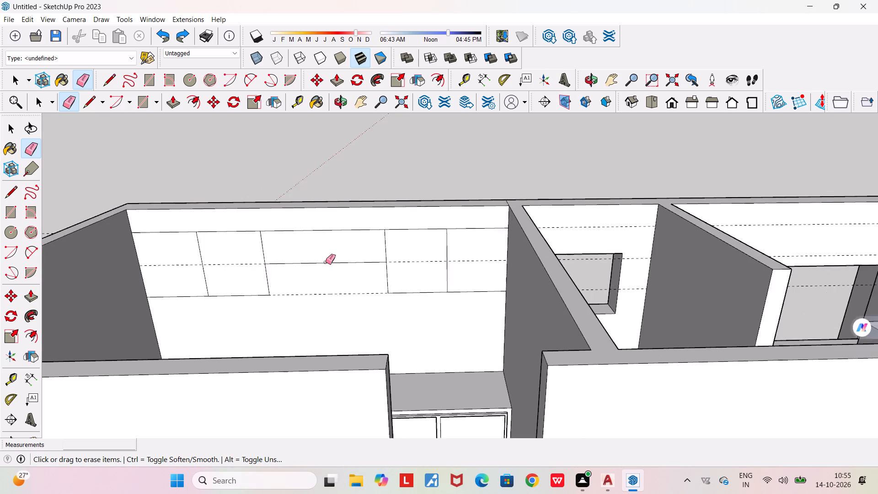
scroll(326, 262, up, 3)
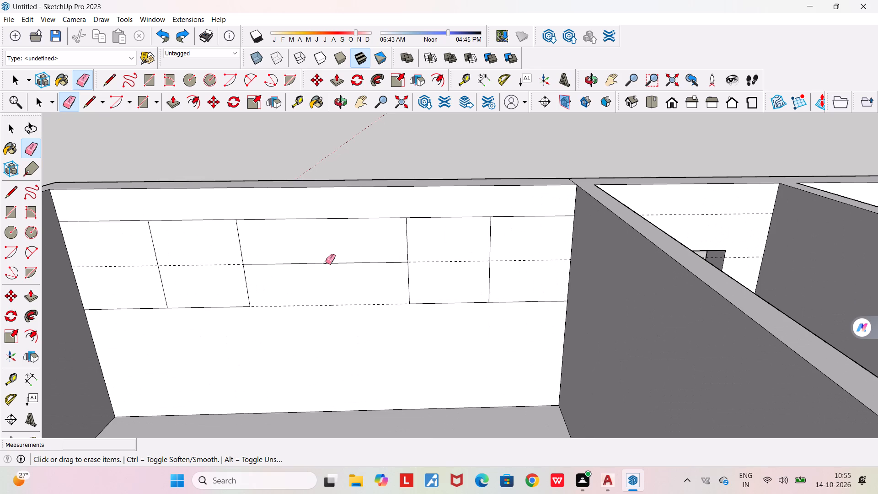
drag(187, 261, 192, 272)
drag(292, 297, 296, 318)
scroll(296, 317, down, 1)
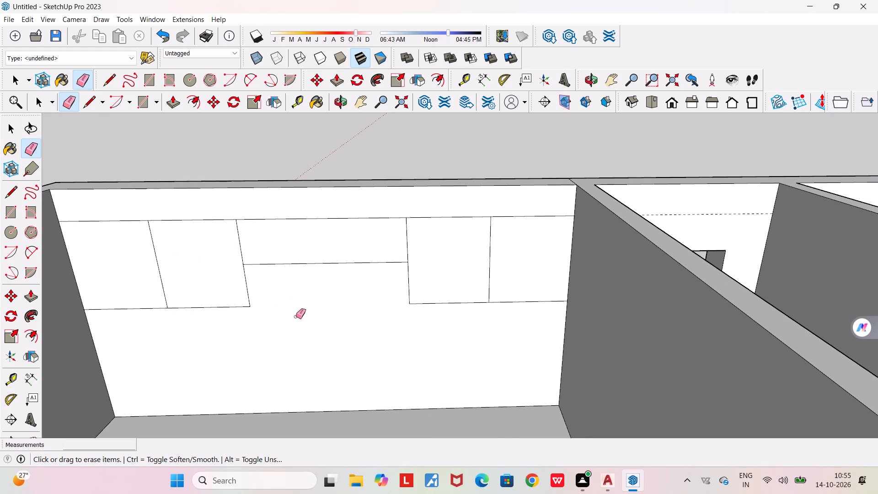
scroll(296, 317, down, 1)
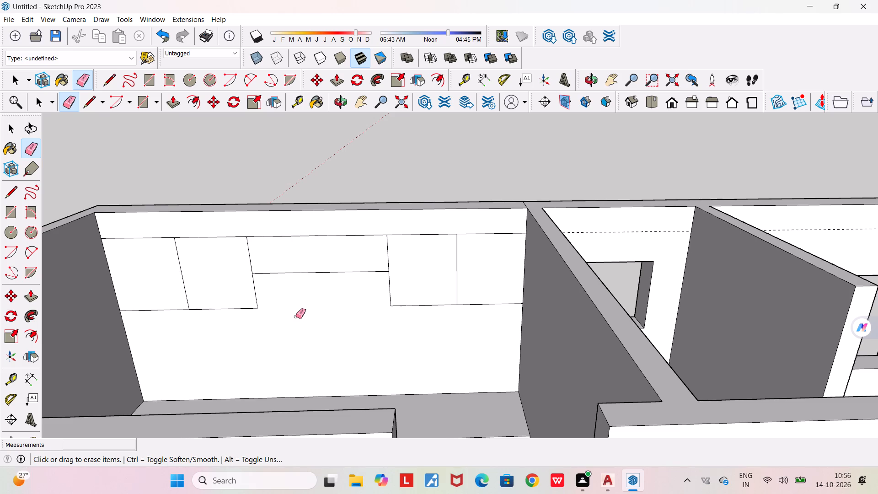
key(space)
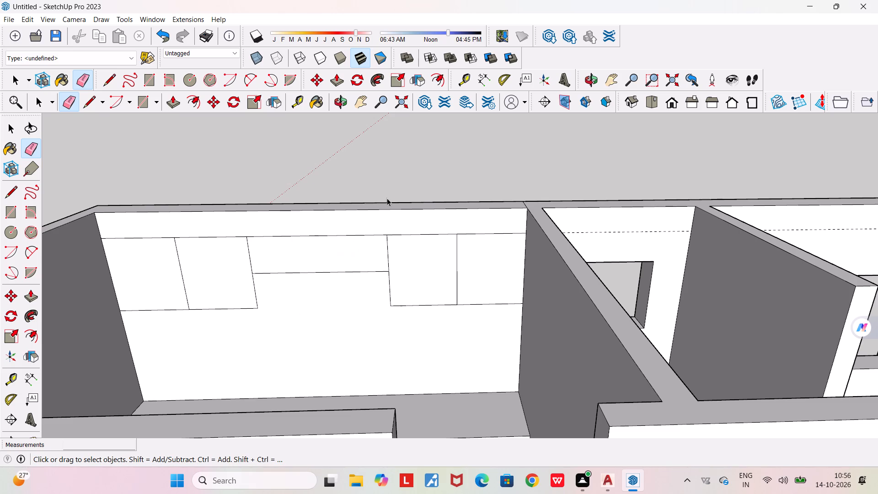
Place a vertical guide midway across the central rectangle, about 1' 9" from its left edge.
scroll(329, 250, up, 4)
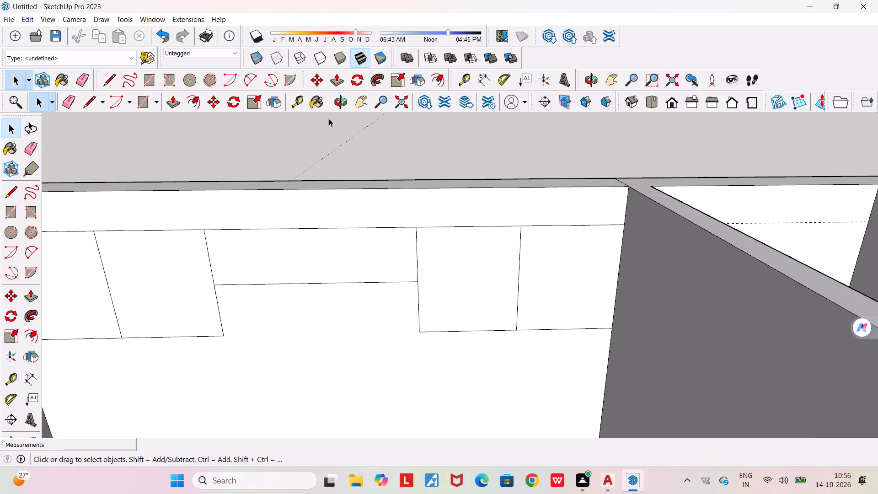
click(302, 107)
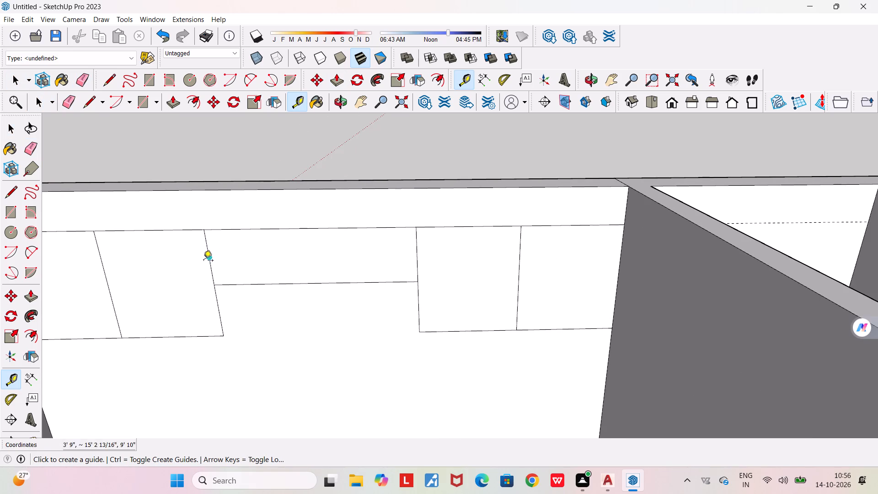
click(208, 258)
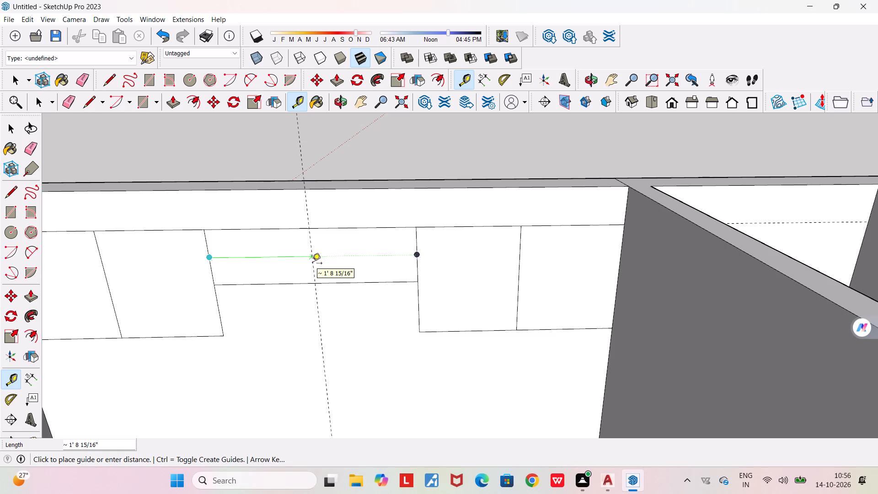
click(312, 264)
key(space)
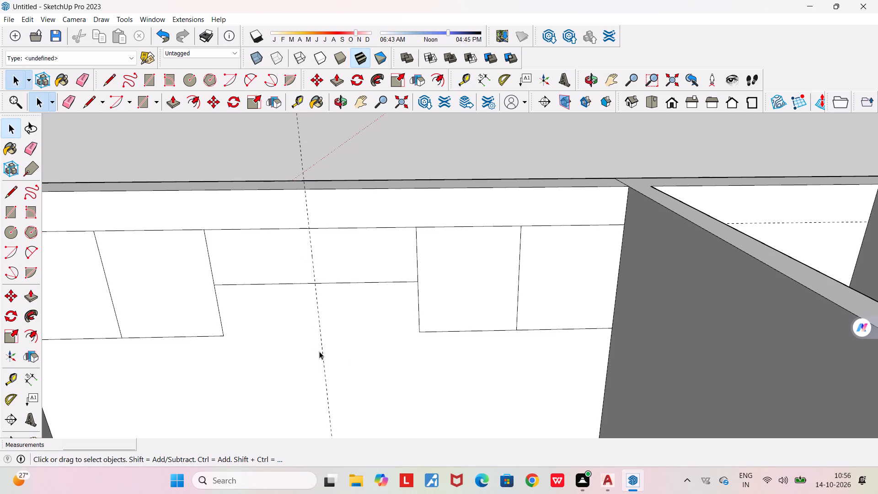
Draw a 1' vertical line along the guide to split the central rectangle into two panels.
key(t)
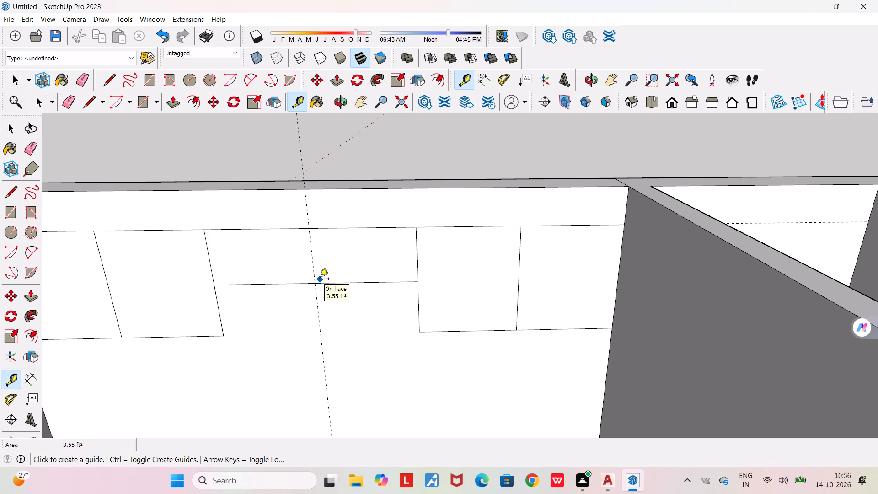
key(space)
text(L)
key(Return)
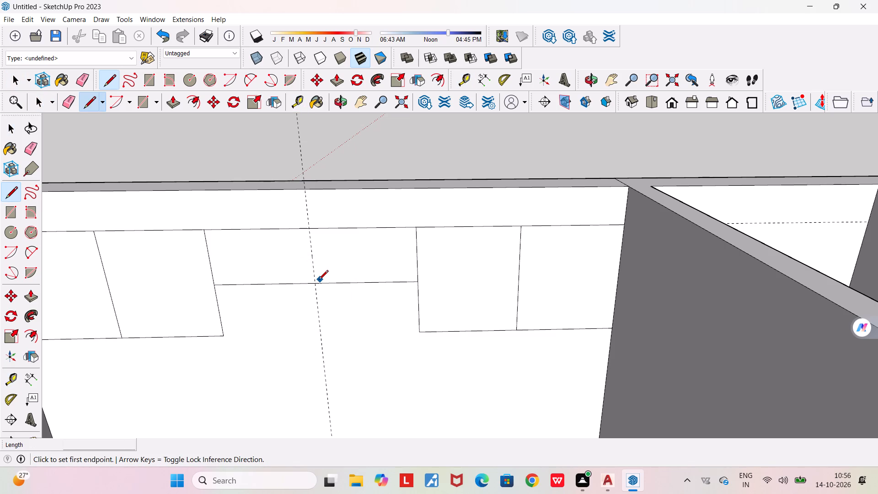
click(316, 282)
click(312, 233)
key(space)
Erase the vertical guide running through the middle of the central rectangle.
scroll(286, 268, down, 1)
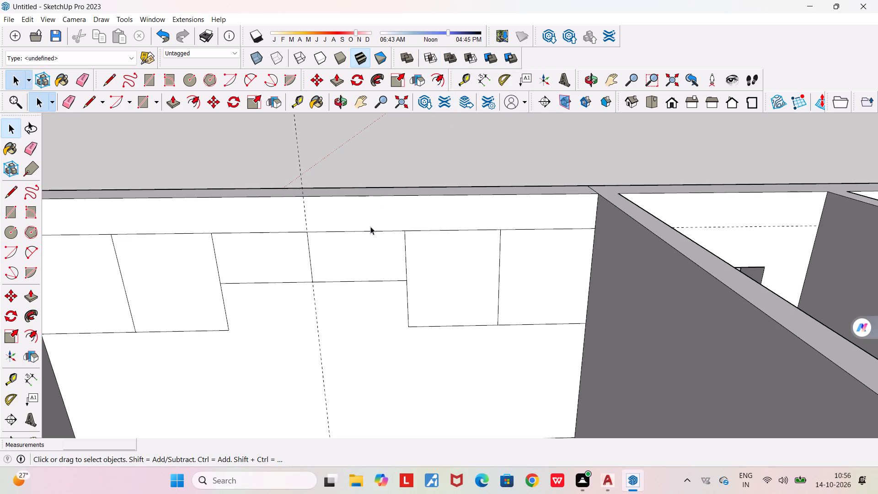
key(e)
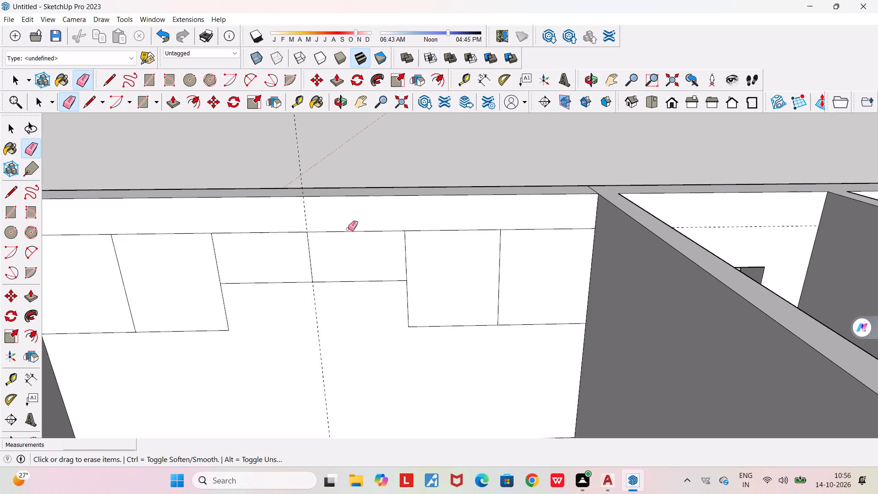
drag(297, 207, 309, 214)
scroll(311, 215, down, 3)
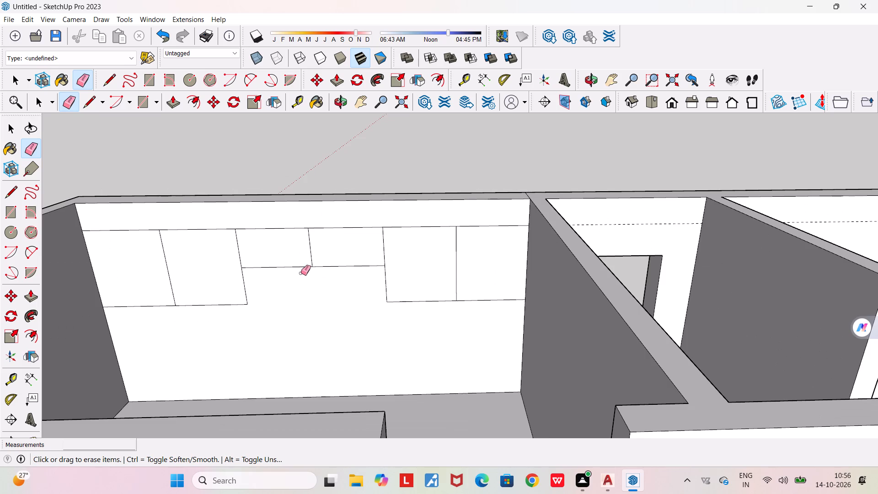
scroll(300, 276, up, 4)
scroll(321, 311, down, 3)
key(space)
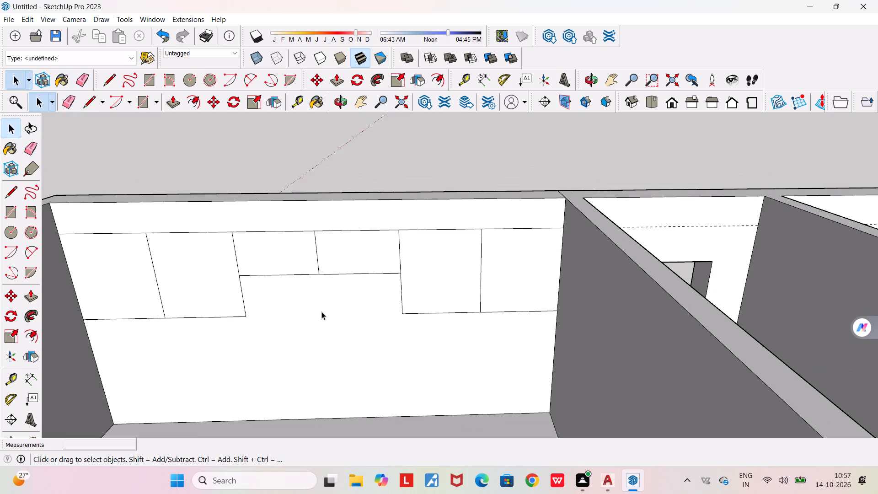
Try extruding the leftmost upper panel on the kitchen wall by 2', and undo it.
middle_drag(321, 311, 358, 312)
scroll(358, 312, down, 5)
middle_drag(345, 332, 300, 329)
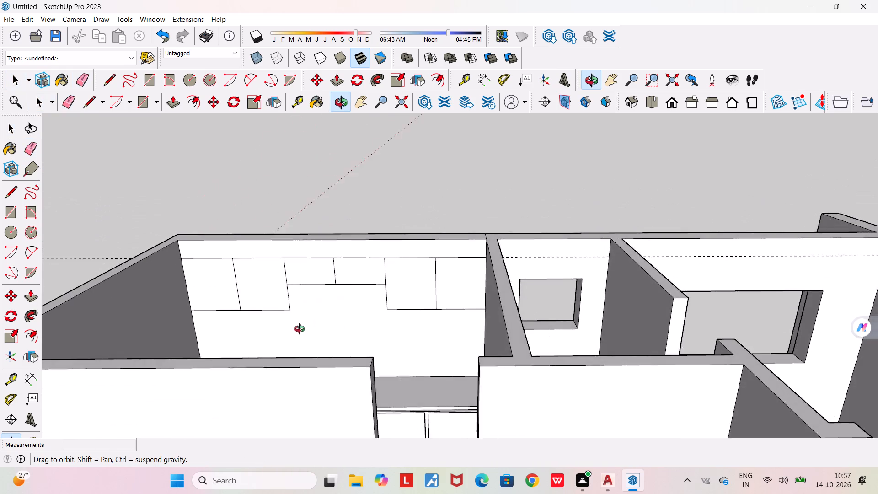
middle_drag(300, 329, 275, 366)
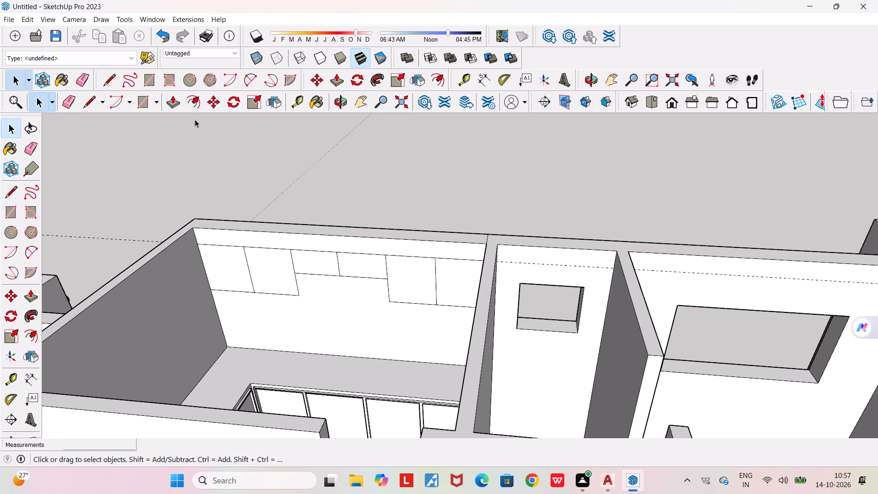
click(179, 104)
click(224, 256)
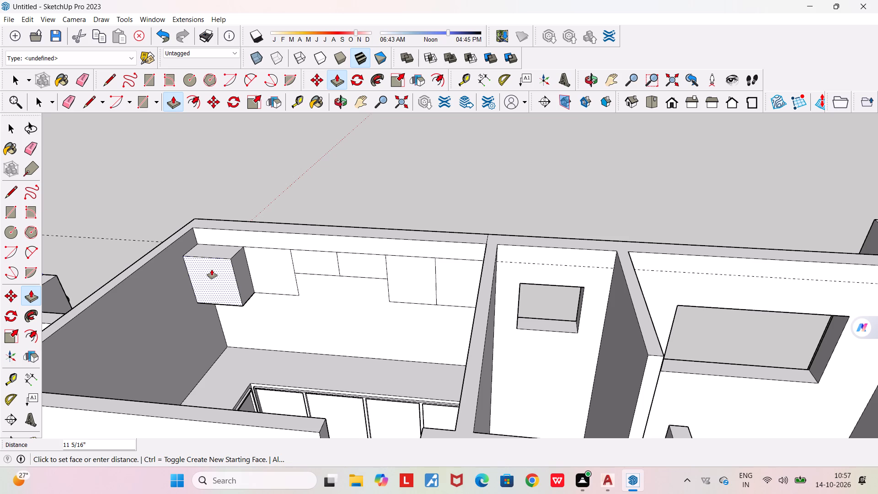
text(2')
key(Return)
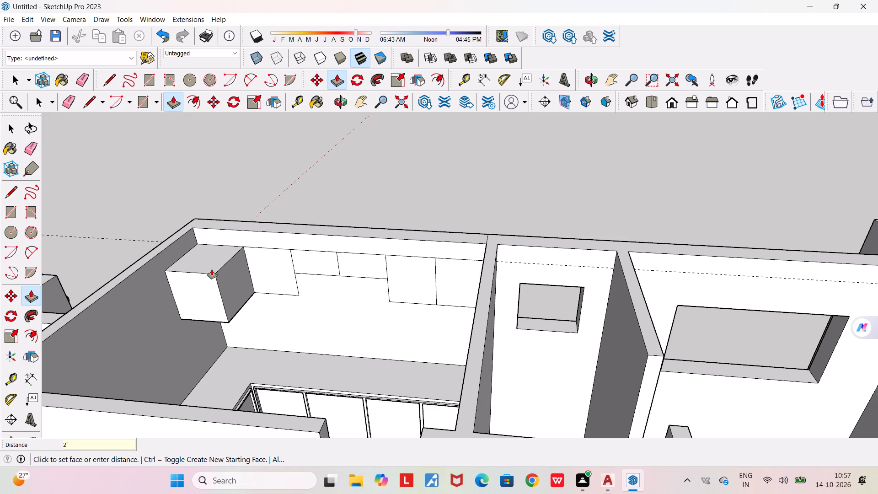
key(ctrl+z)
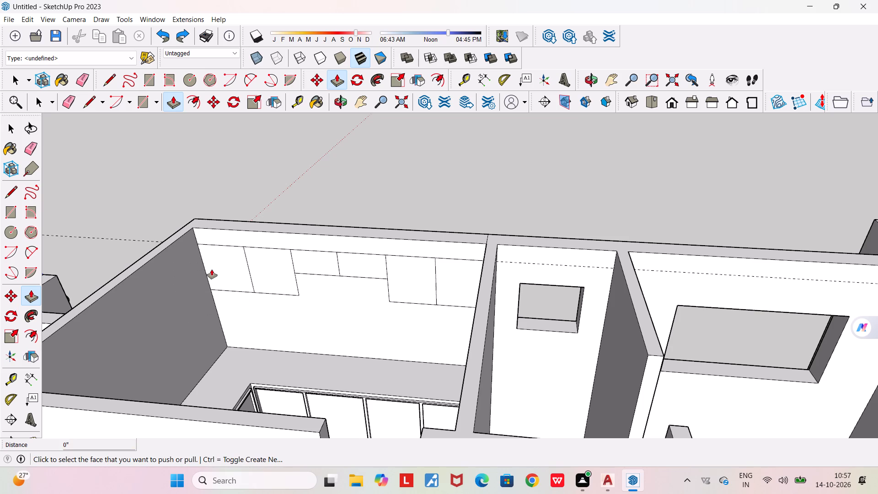
Extrude all six upper panels on the kitchen wall outward by 1' to form a row of overhead cabinets.
click(225, 268)
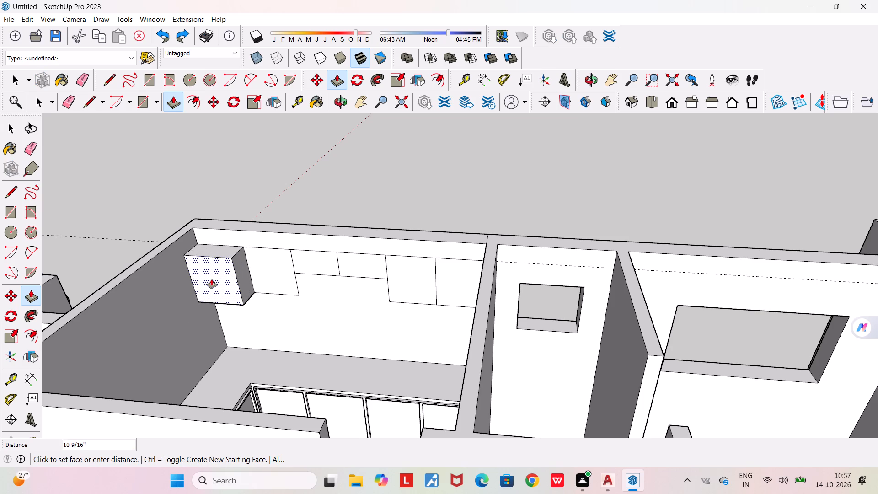
text(1')
key(Return)
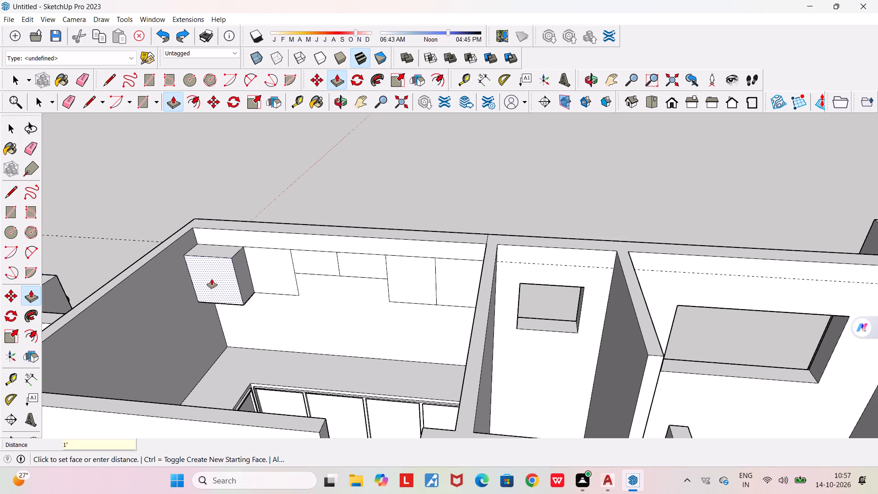
double_click(259, 258)
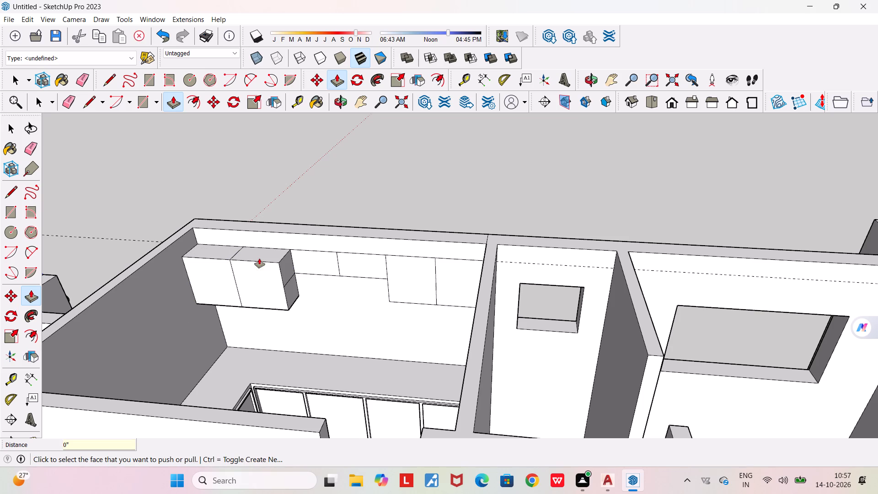
double_click(302, 253)
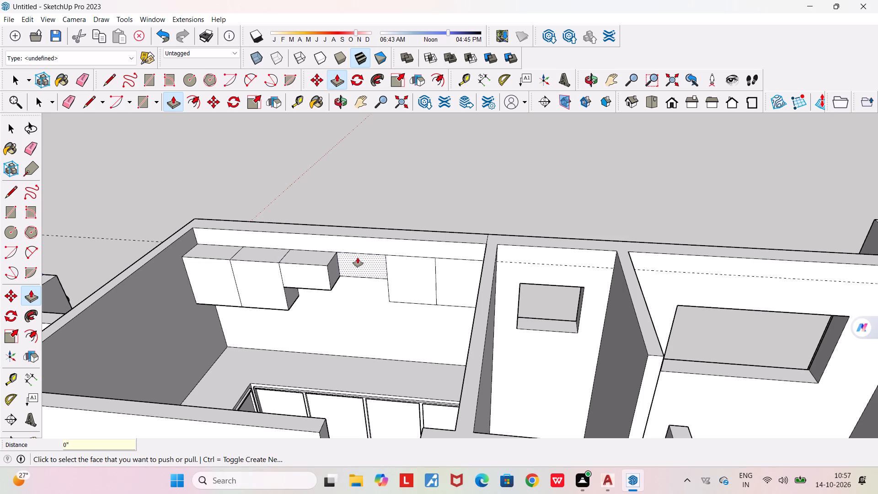
double_click(358, 258)
double_click(416, 271)
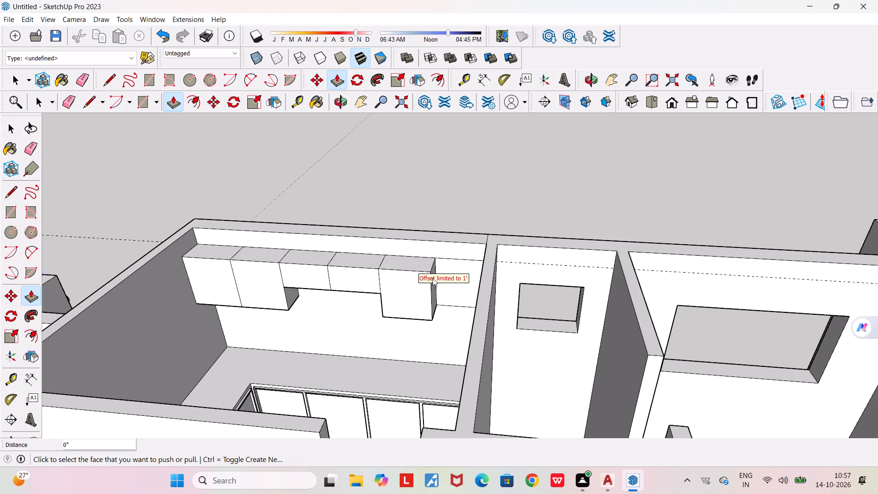
double_click(460, 267)
Examine the row of overhead cabinets and its junctions with the kitchen walls from several angles.
middle_drag(452, 279, 452, 279)
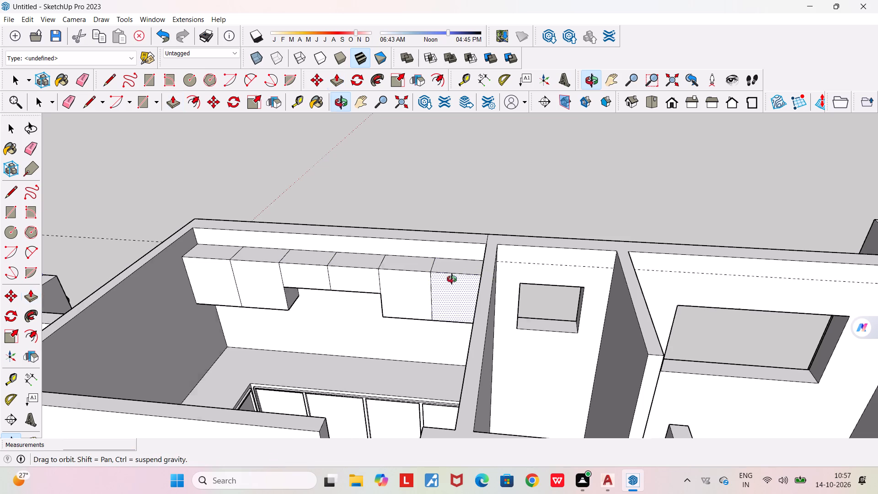
middle_drag(452, 279, 706, 221)
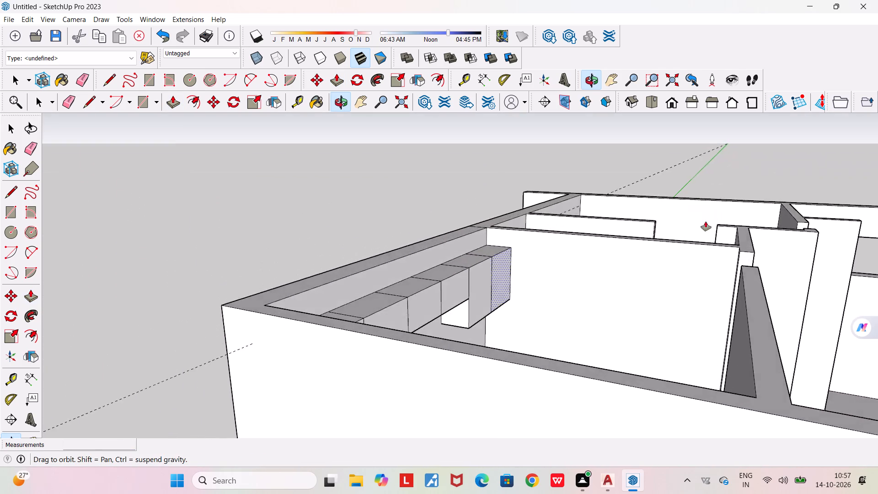
scroll(706, 221, down, 4)
middle_drag(615, 257, 311, 335)
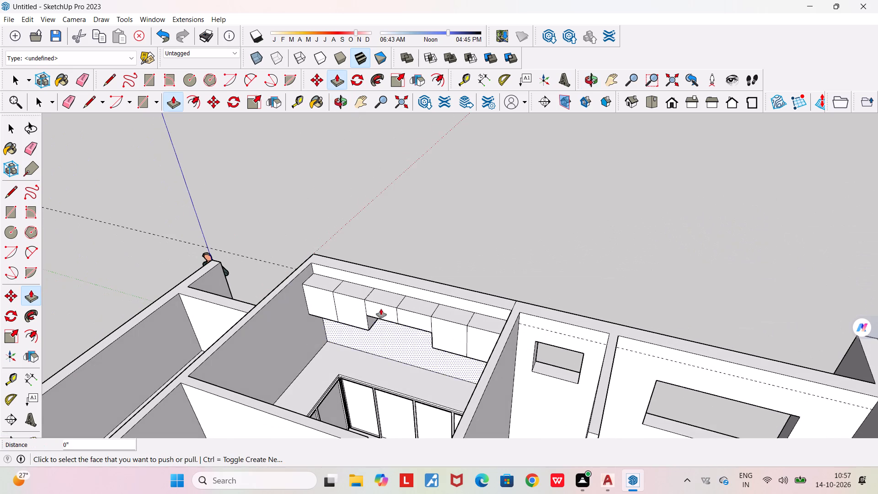
scroll(367, 333, up, 5)
middle_drag(367, 333, 438, 282)
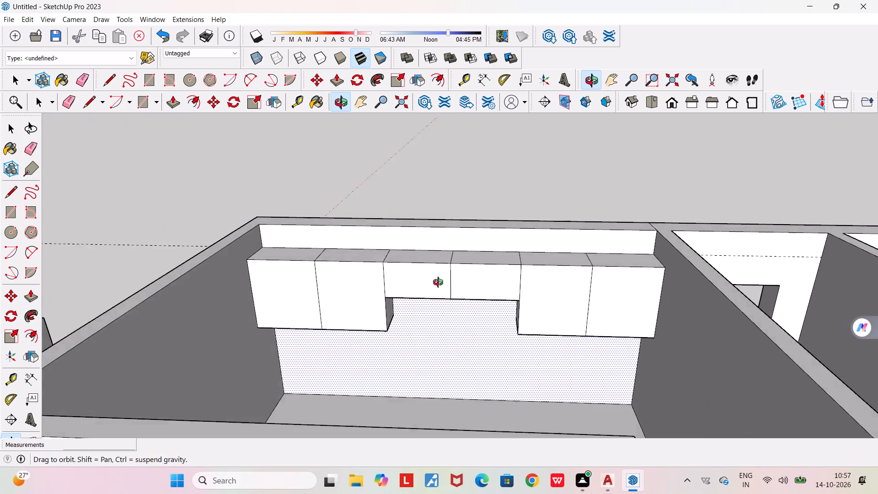
middle_drag(438, 282, 477, 270)
scroll(365, 309, up, 2)
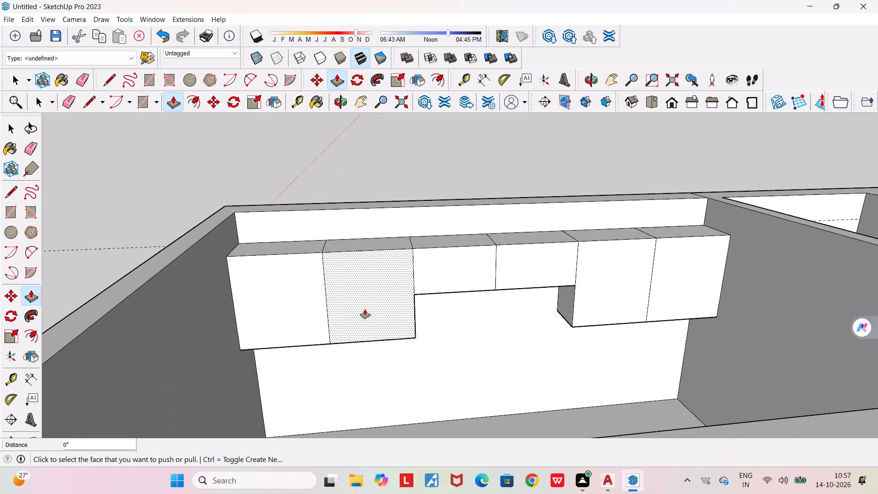
middle_drag(363, 302, 349, 287)
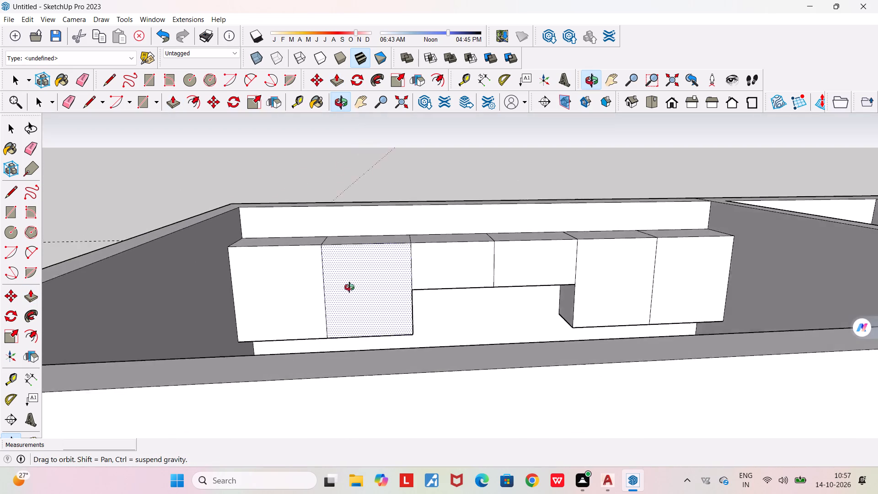
middle_drag(349, 287, 325, 294)
scroll(325, 294, down, 3)
middle_drag(362, 318, 271, 354)
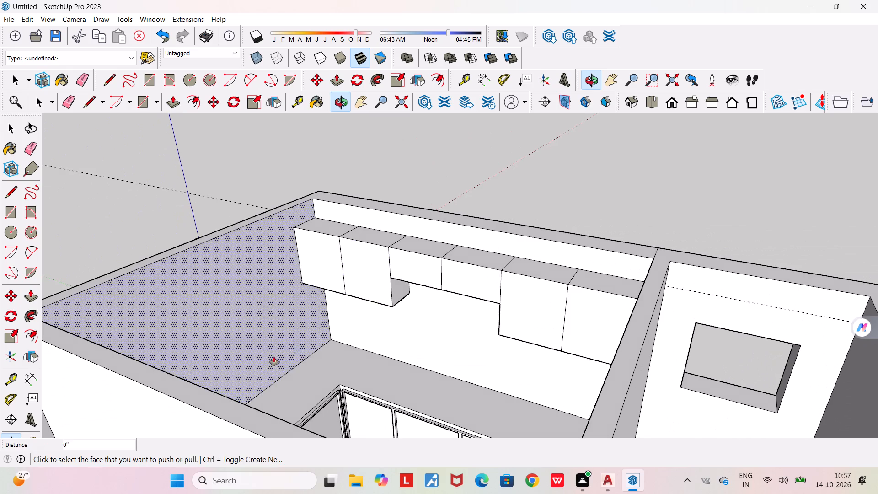
scroll(402, 277, up, 3)
middle_drag(353, 290, 471, 313)
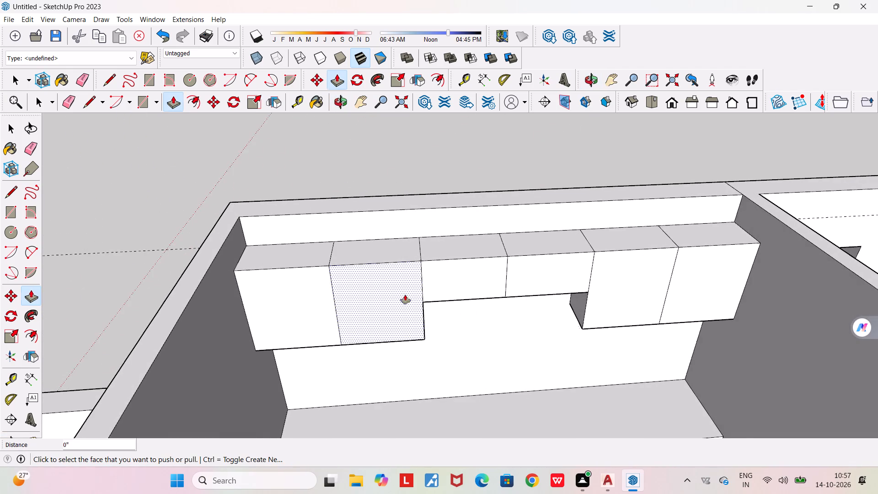
scroll(350, 309, up, 1)
middle_drag(350, 309, 388, 302)
scroll(290, 344, up, 1)
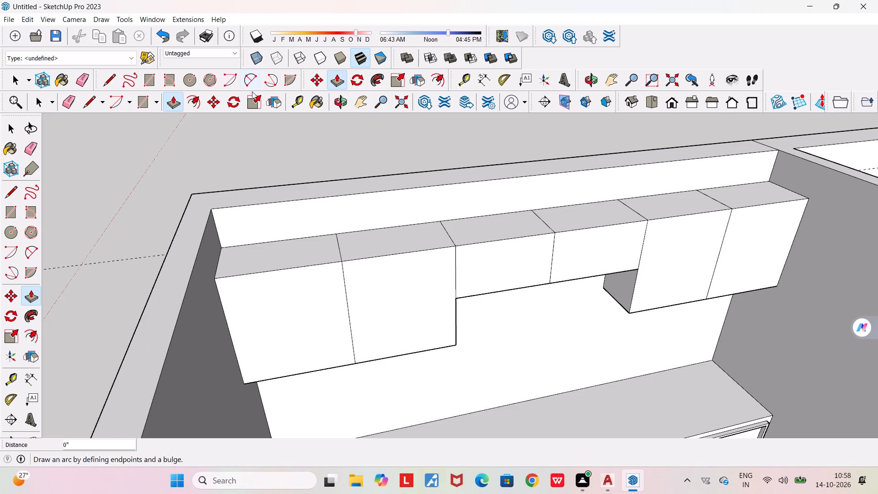
Offset the front-face outlines of the two leftmost tall overhead cabinets inward by about 1/2" each.
click(192, 107)
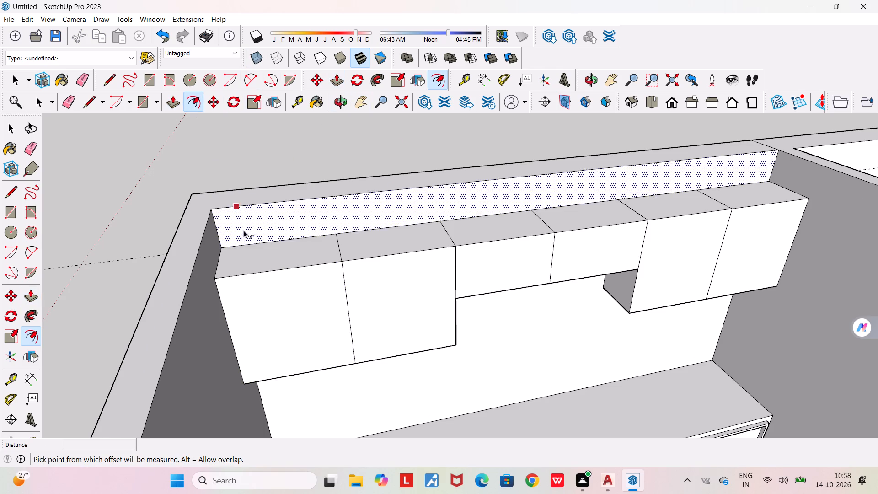
click(256, 276)
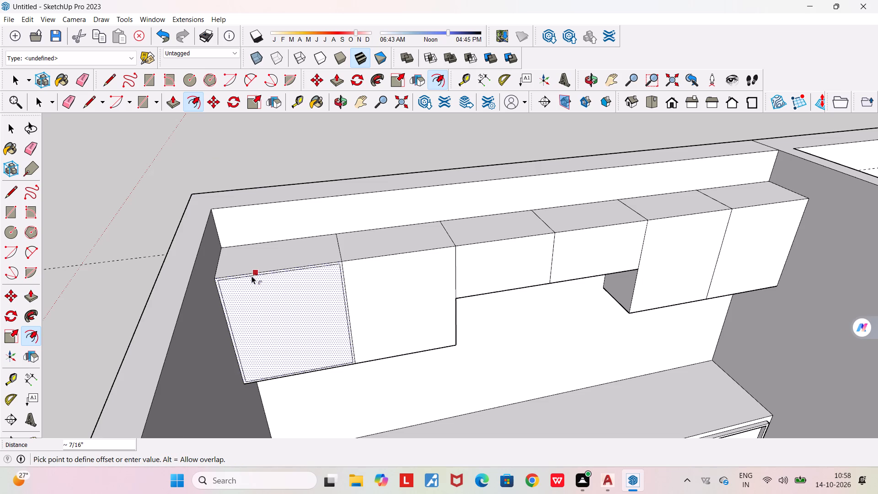
click(253, 276)
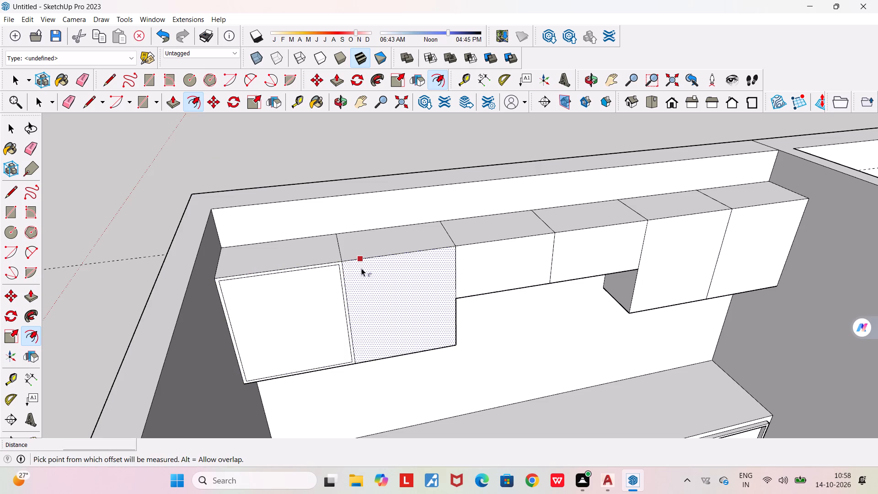
click(360, 263)
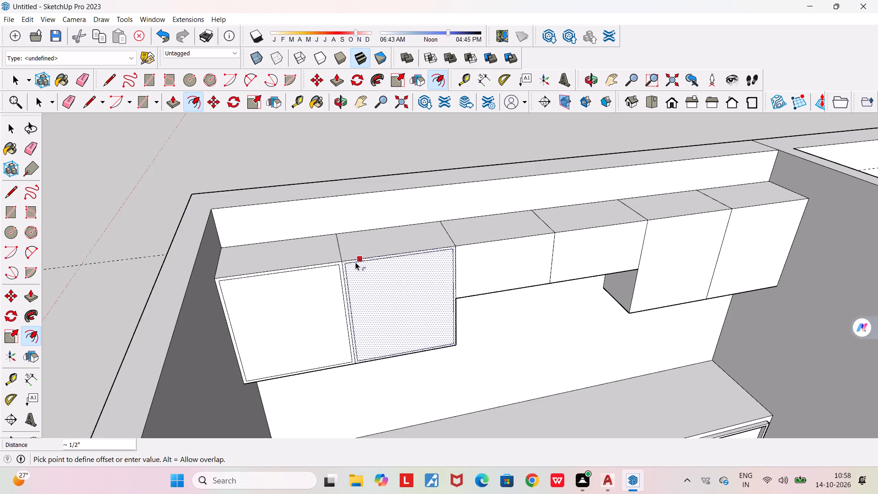
click(355, 262)
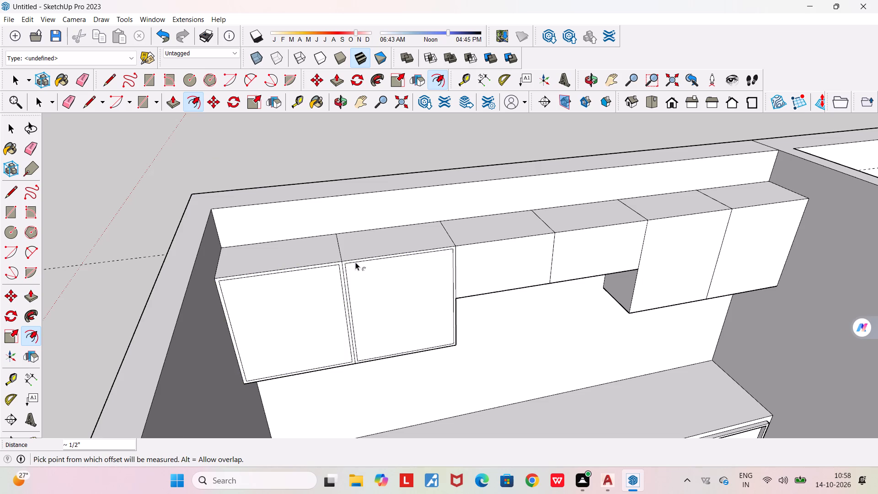
Offset the front-face outlines of the two short central cabinets inward, by about 3/8" on the first and 3/16" on the second.
click(487, 254)
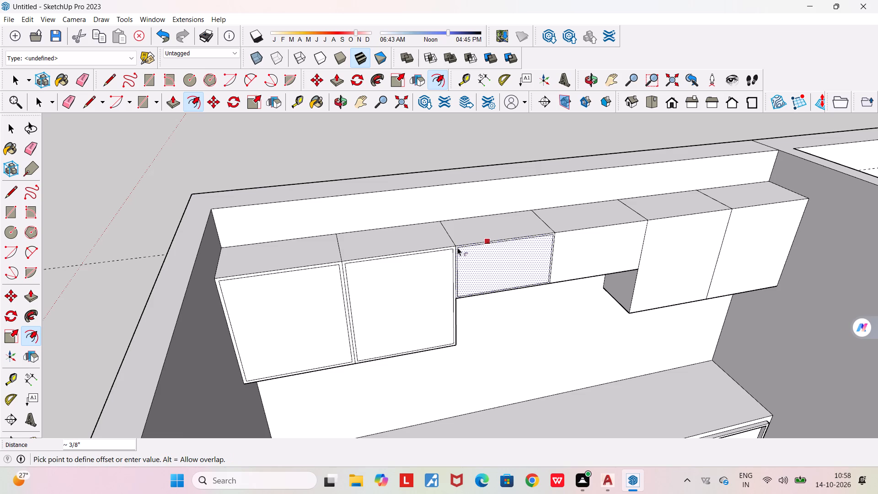
click(457, 247)
click(563, 242)
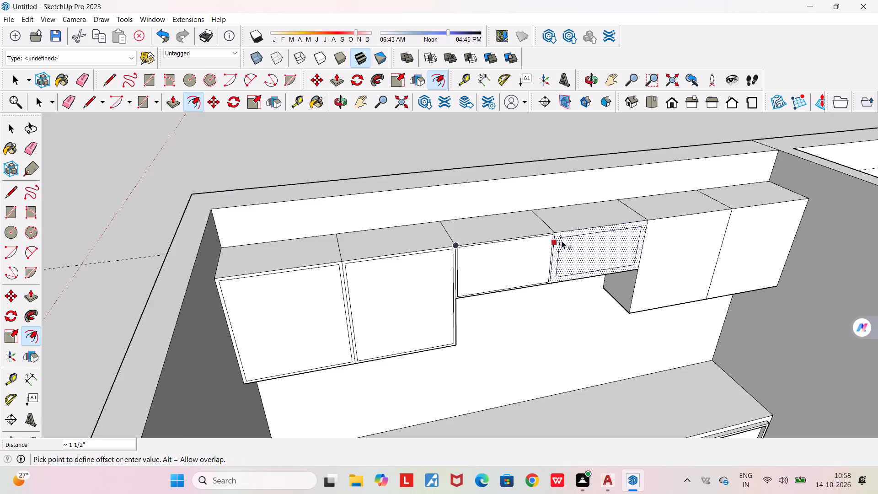
scroll(556, 238, up, 11)
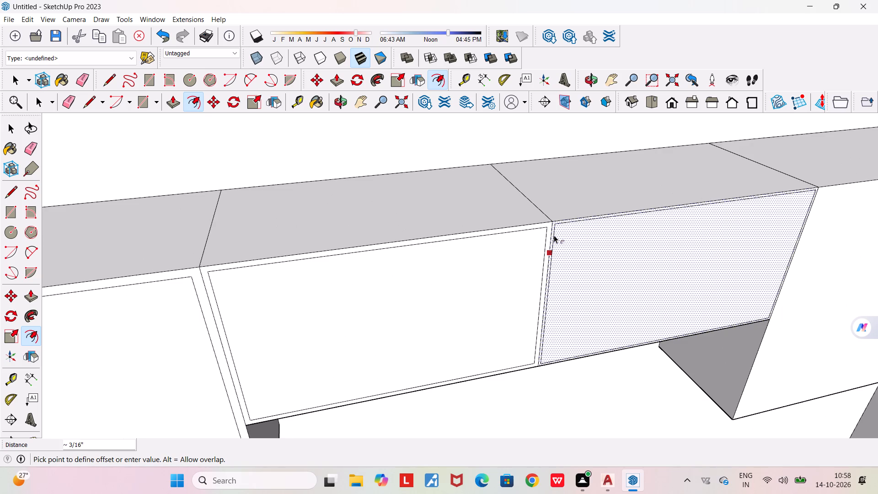
click(554, 235)
Offset the front-face outlines of the two rightmost tall cabinets inward by a thin margin, about 5/16" on the end one.
scroll(554, 235, down, 5)
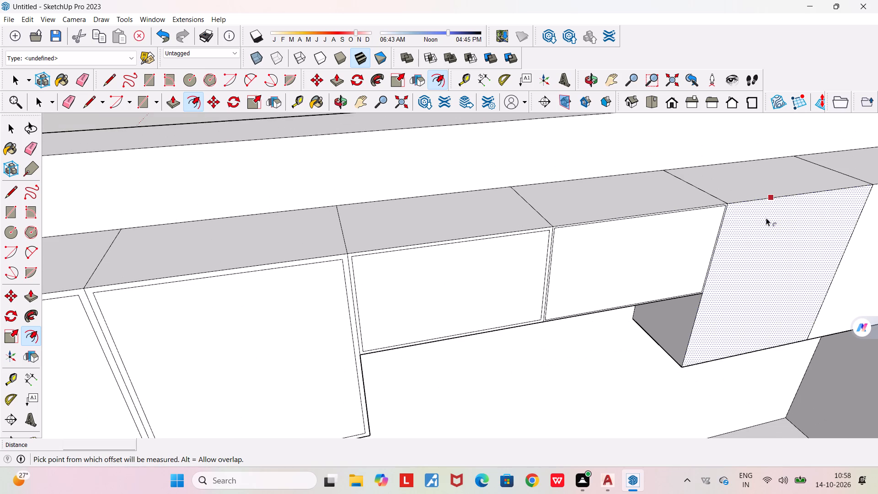
click(766, 218)
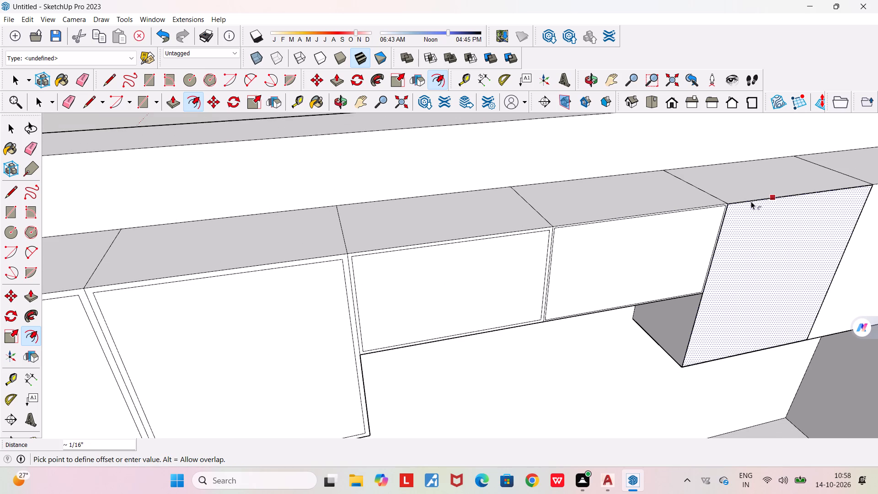
click(753, 203)
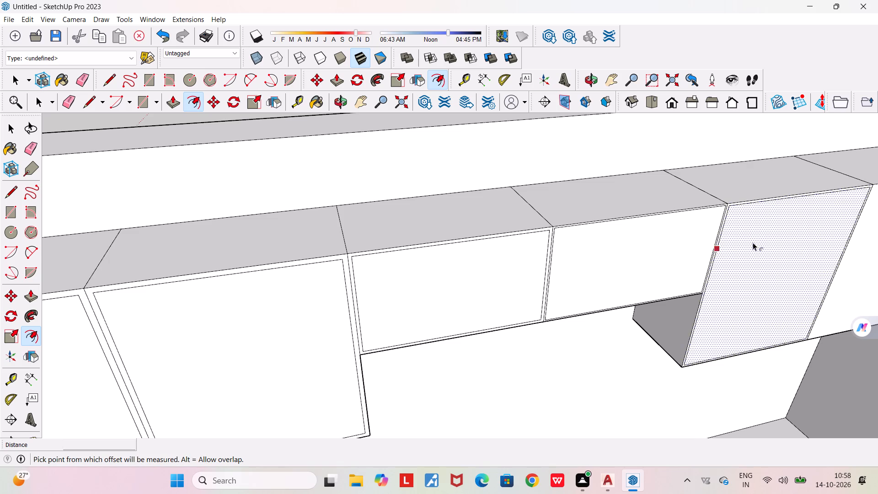
scroll(753, 242, down, 5)
click(864, 226)
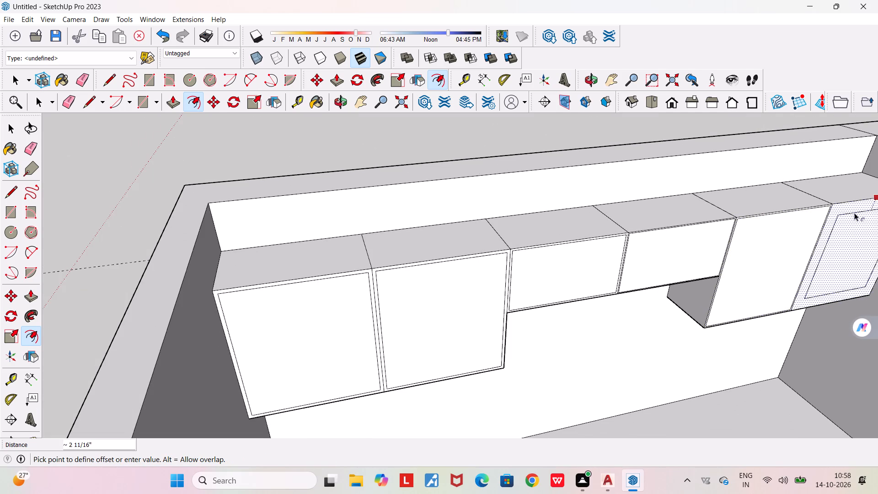
scroll(854, 205, up, 9)
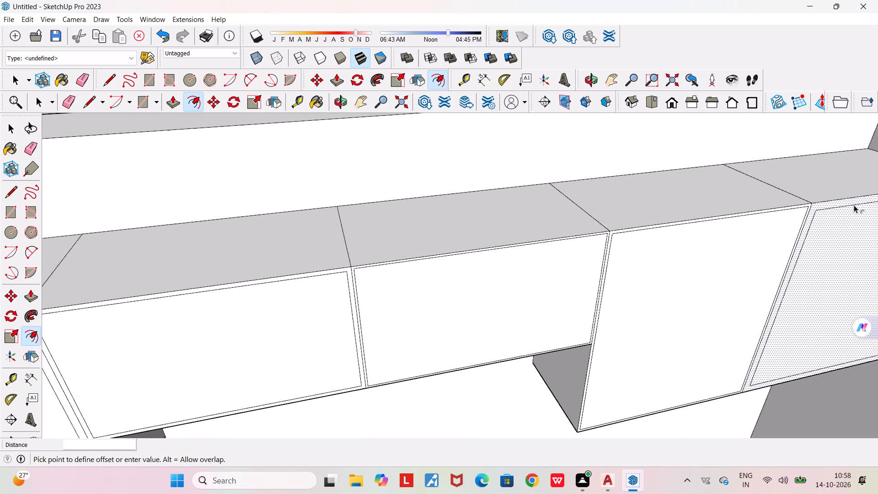
scroll(854, 205, up, 1)
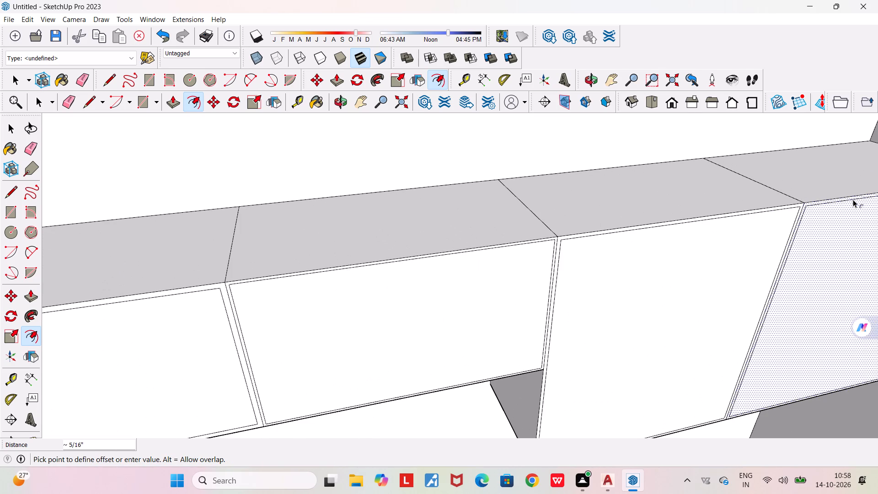
click(853, 199)
Examine the inset outlines across the overhead cabinet fronts with nothing left selected.
scroll(827, 252, down, 9)
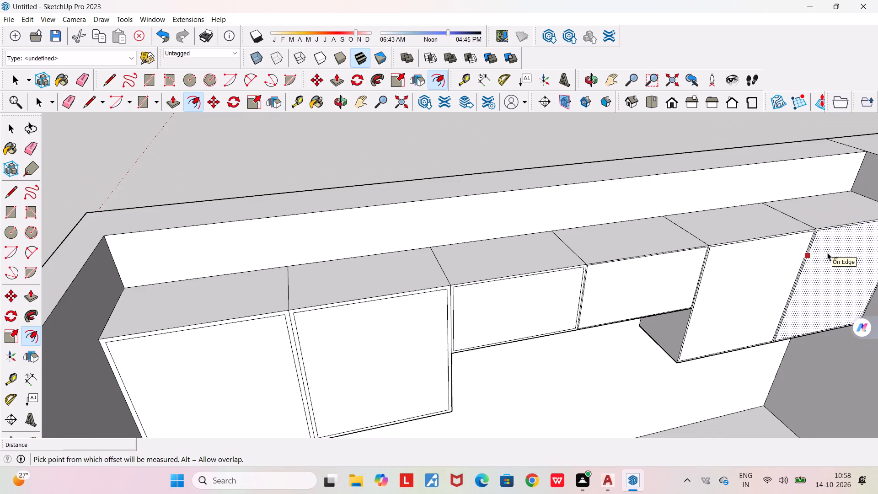
scroll(827, 252, down, 5)
scroll(503, 353, up, 2)
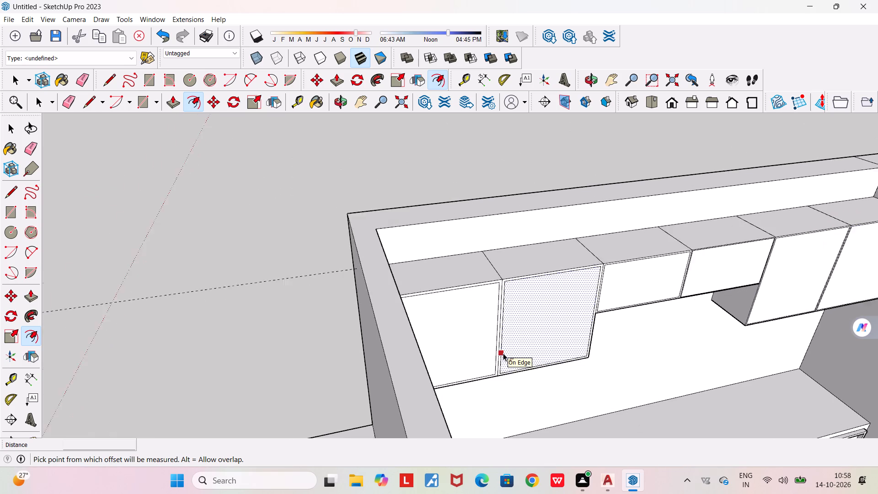
scroll(503, 353, up, 3)
scroll(503, 353, down, 8)
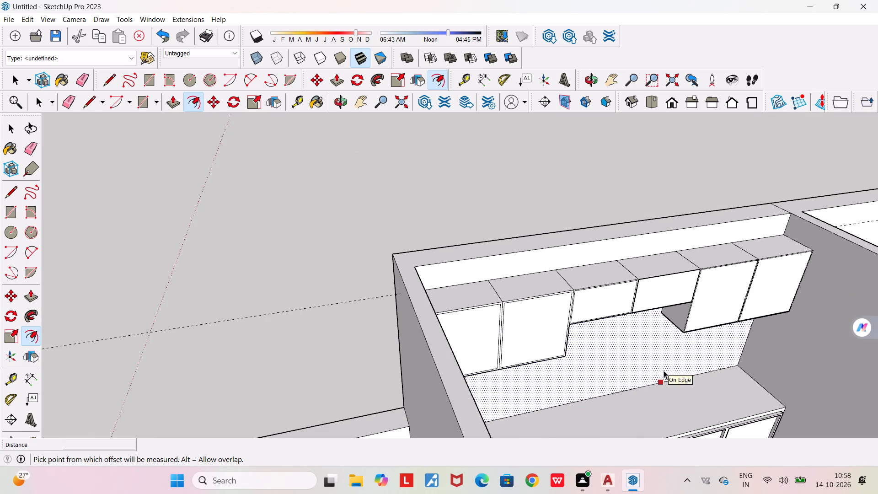
key(space)
key(space)
key(Escape)
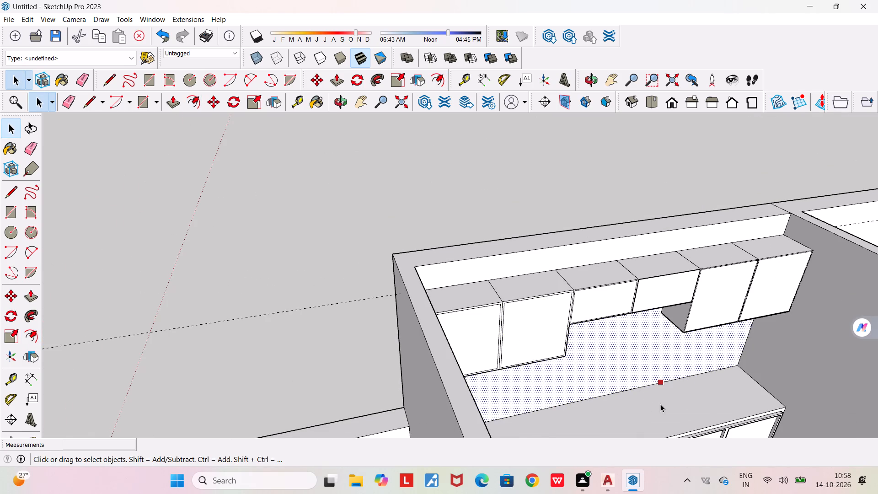
scroll(539, 336, up, 3)
key(space)
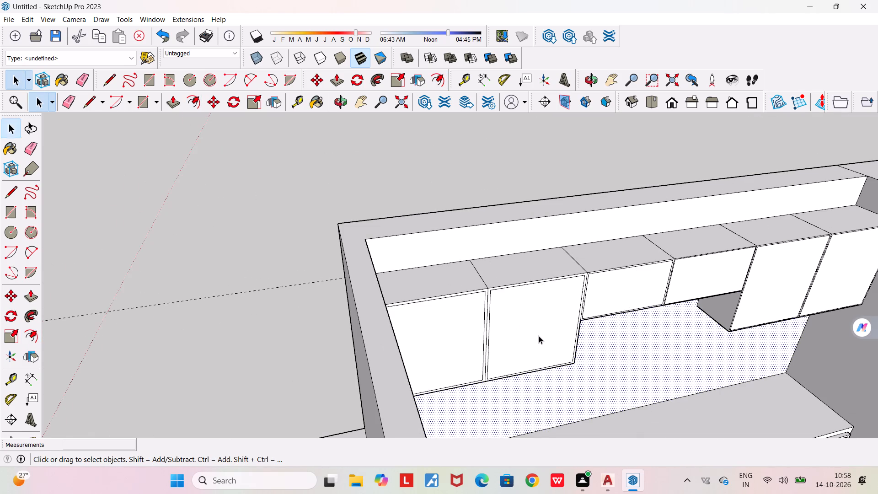
key(space)
click(533, 139)
Erase the three dividing lines on the overhead cabinets' top face, from the two leftmost tall cabinets to the two short central ones.
scroll(493, 340, up, 5)
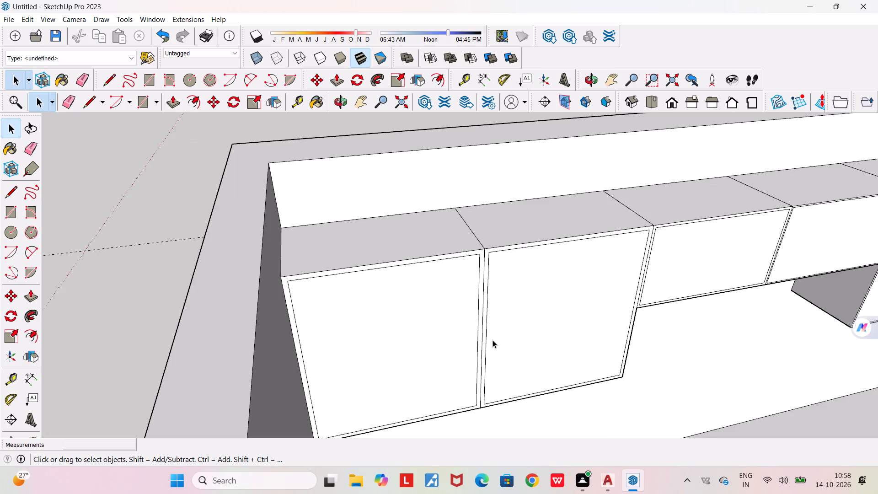
click(71, 102)
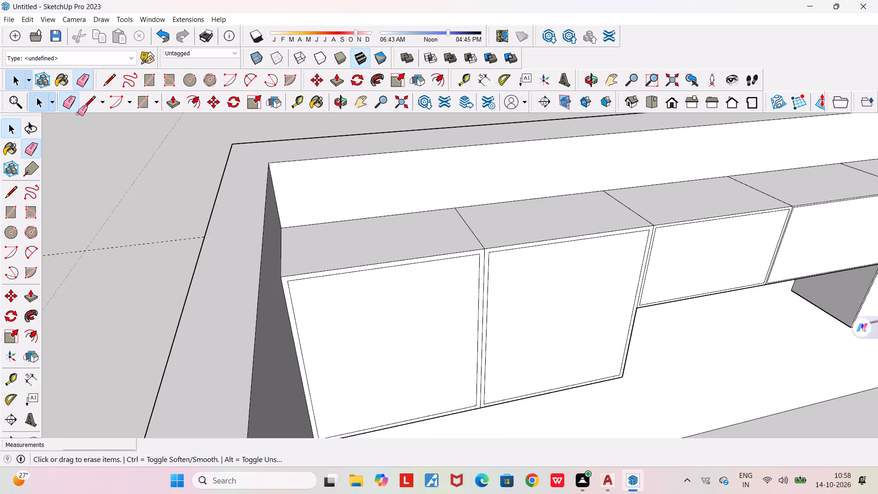
click(475, 232)
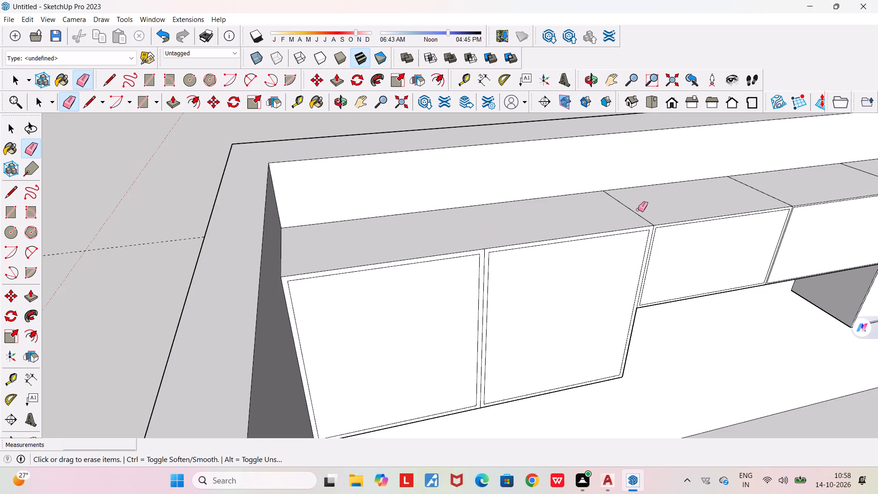
click(634, 212)
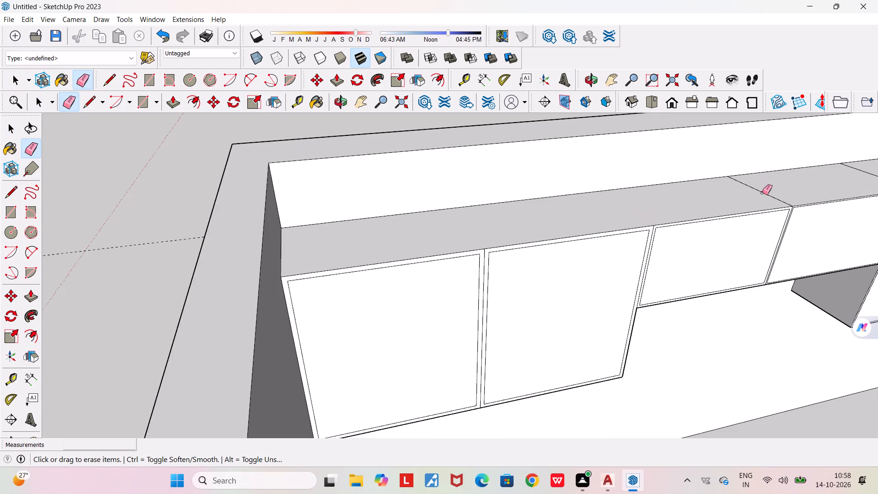
click(768, 195)
Erase the remaining two dividing lines on the overhead cabinets' top face, beside and between the two rightmost tall cabinets.
scroll(768, 195, down, 4)
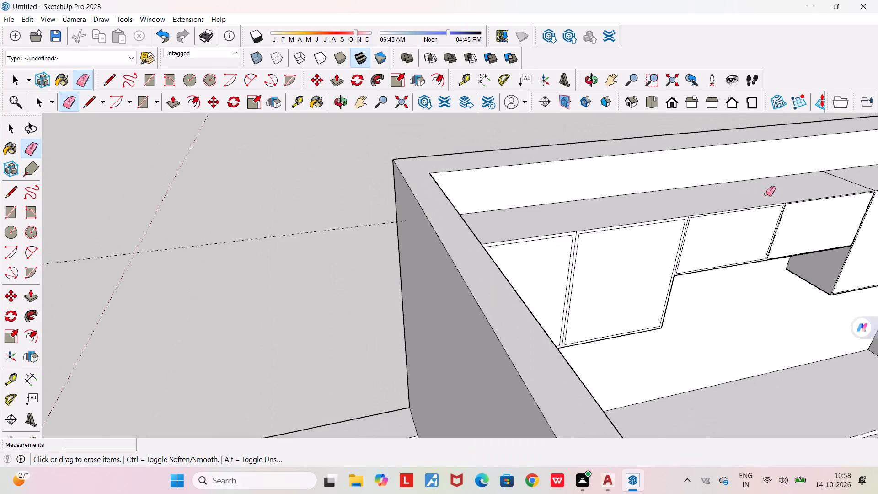
scroll(766, 194, down, 4)
middle_drag(771, 286, 751, 275)
scroll(751, 275, down, 10)
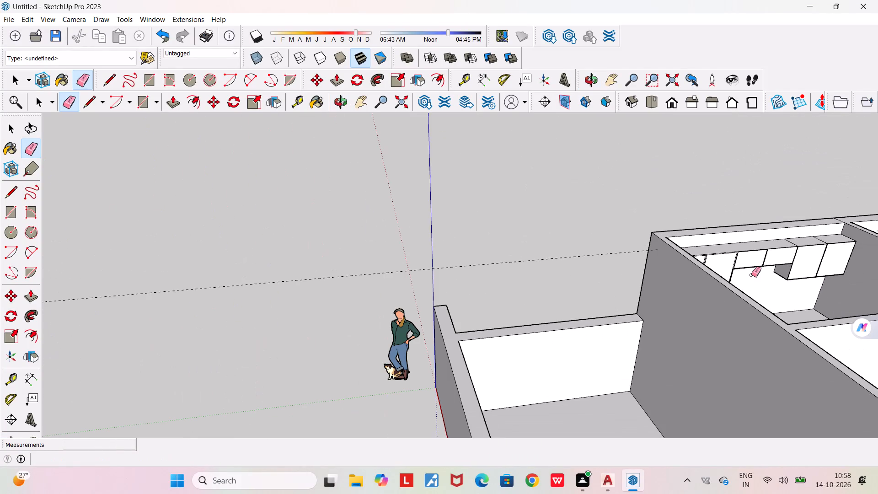
click(617, 76)
drag(732, 195, 363, 205)
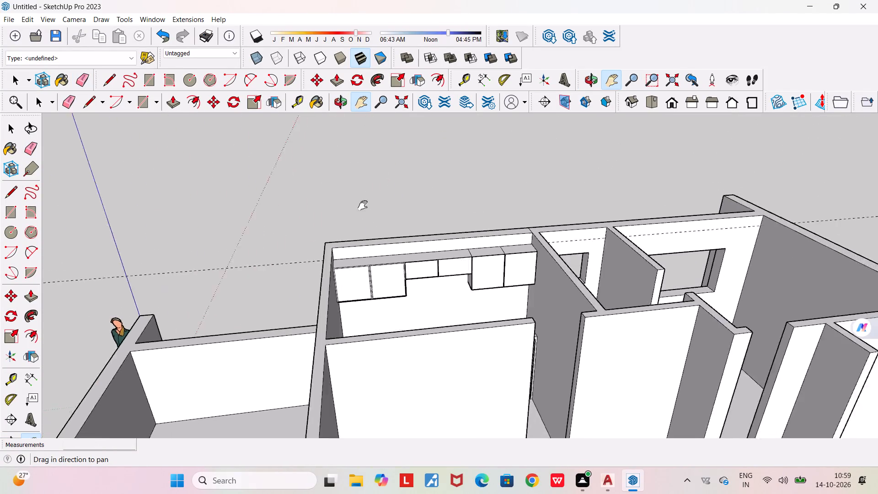
drag(363, 205, 225, 242)
middle_drag(249, 354, 260, 458)
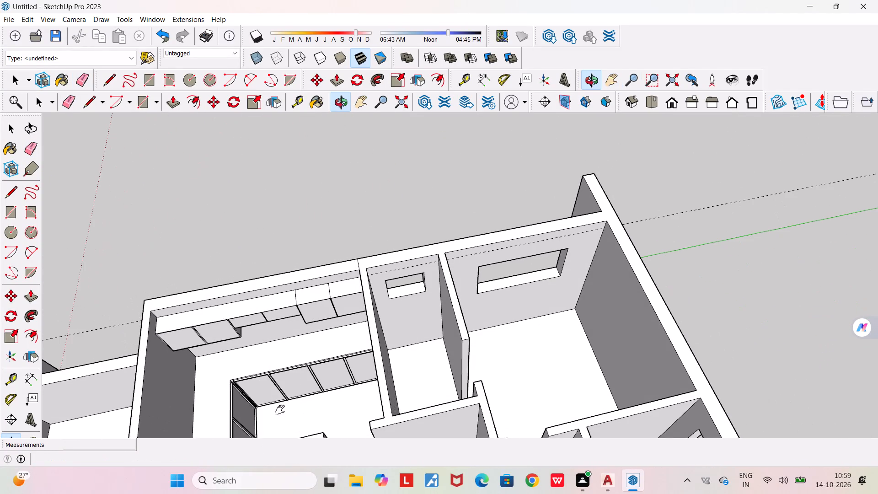
middle_drag(303, 312, 319, 263)
drag(297, 331, 441, 254)
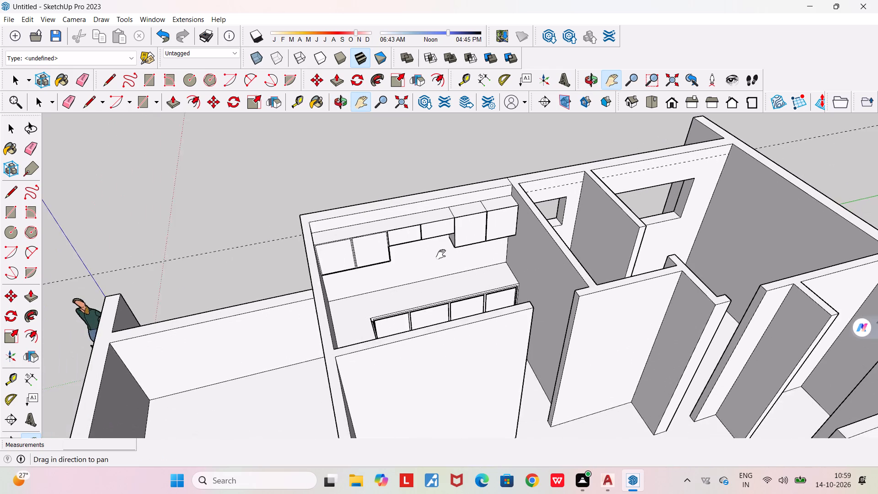
scroll(441, 254, up, 5)
middle_drag(496, 231, 436, 285)
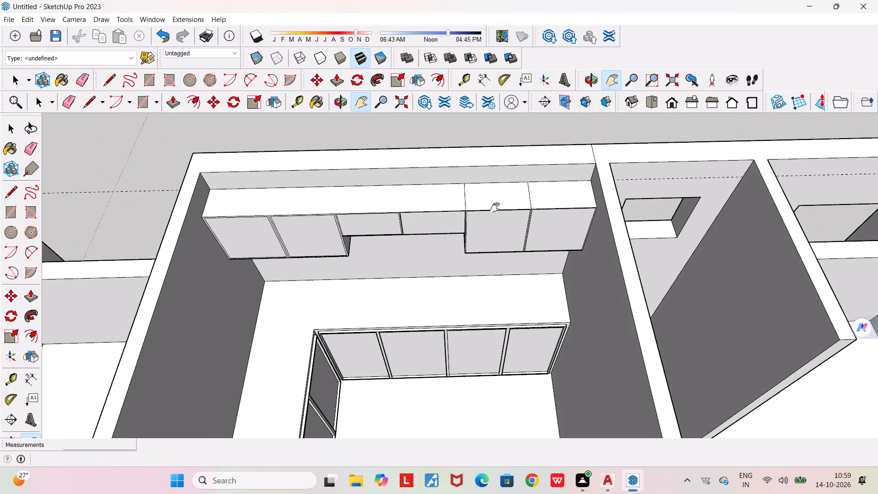
scroll(493, 207, up, 3)
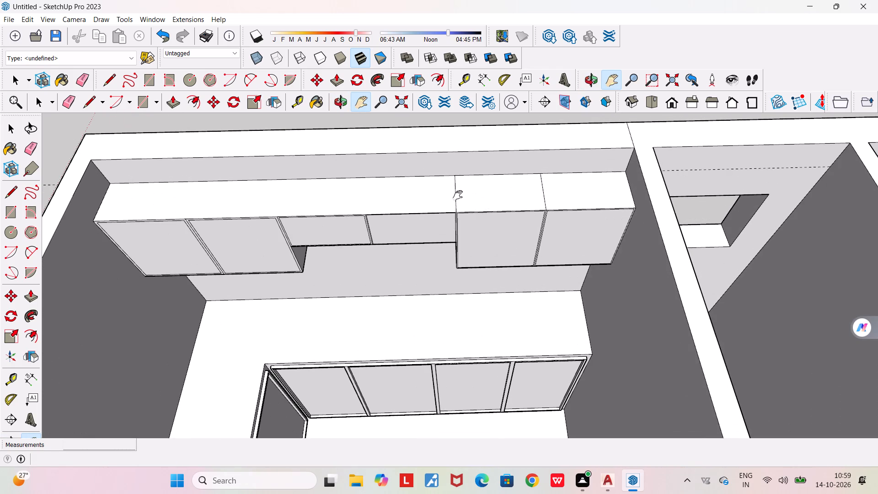
key(e)
click(457, 197)
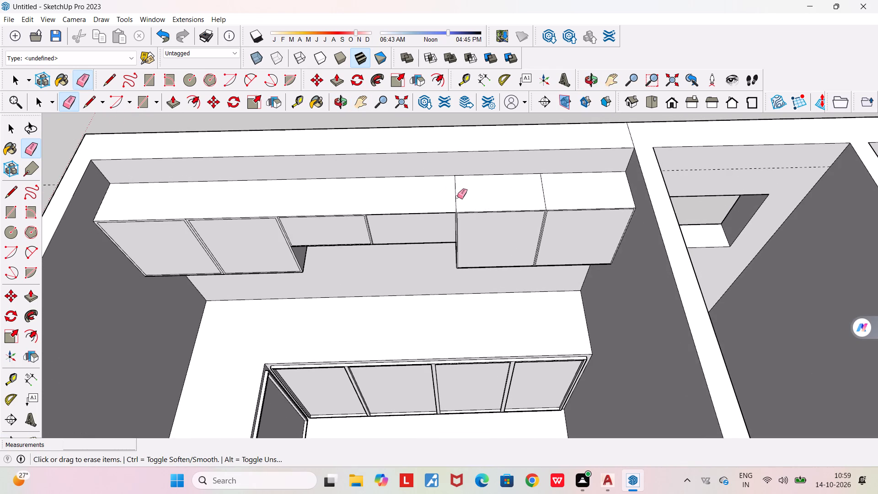
click(454, 195)
click(544, 193)
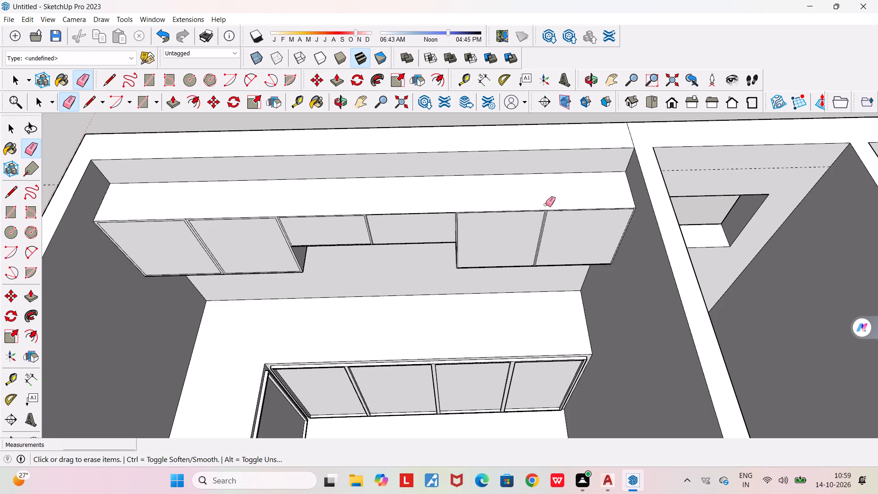
Erase the front edges dividing the two rightmost tall cabinets and separating them from the adjoining short cabinet, keeping the inset door outlines.
scroll(546, 219, up, 12)
click(541, 212)
scroll(537, 230, down, 2)
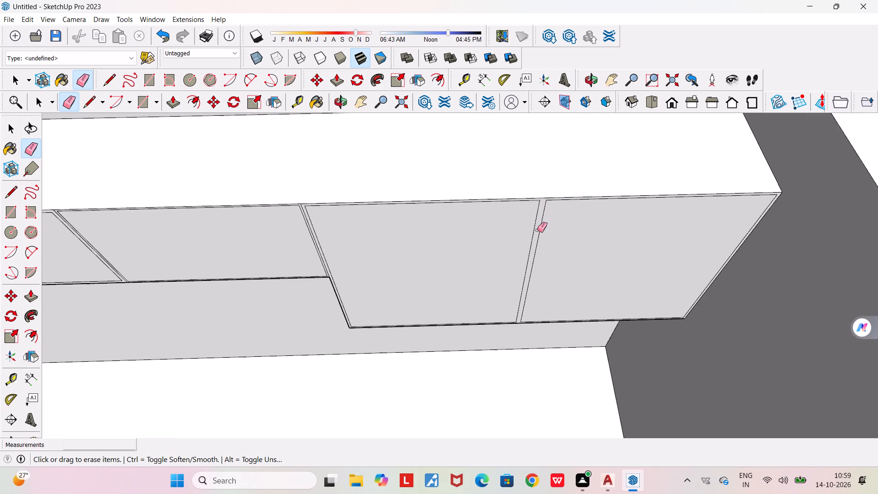
scroll(537, 230, down, 2)
scroll(324, 273, up, 10)
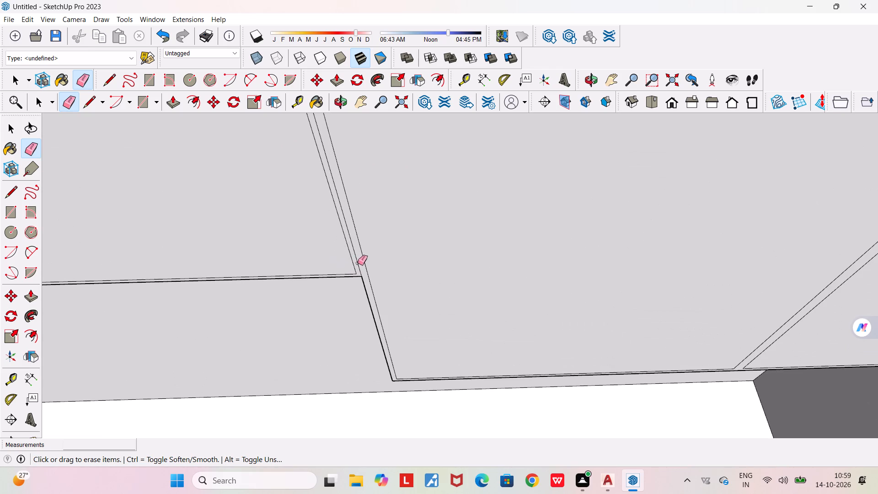
click(359, 264)
scroll(358, 263, down, 11)
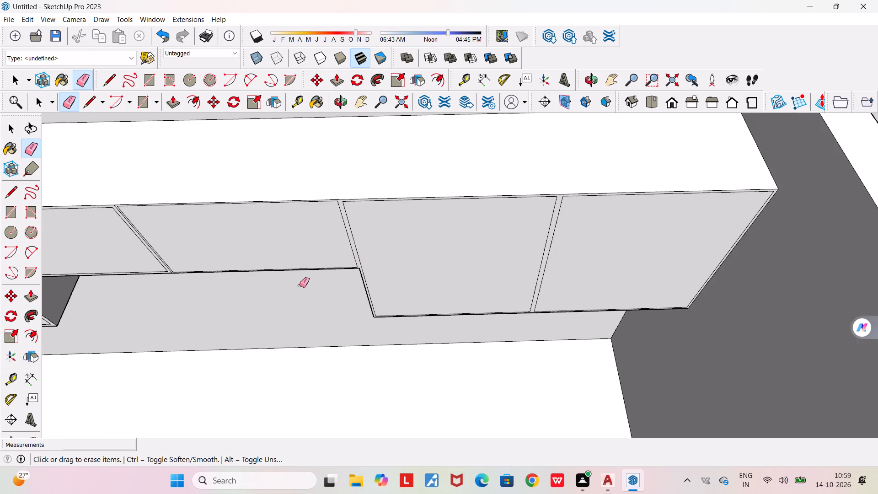
Erase the front edges between the two short central cabinets and between the first short cabinet and its tall left neighbour.
scroll(300, 285, down, 5)
scroll(212, 263, up, 16)
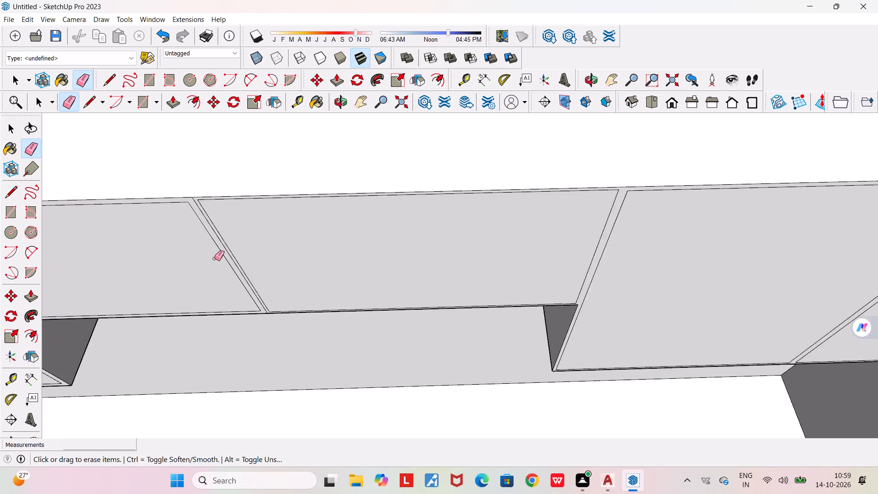
scroll(214, 258, up, 3)
click(239, 247)
scroll(238, 250, down, 11)
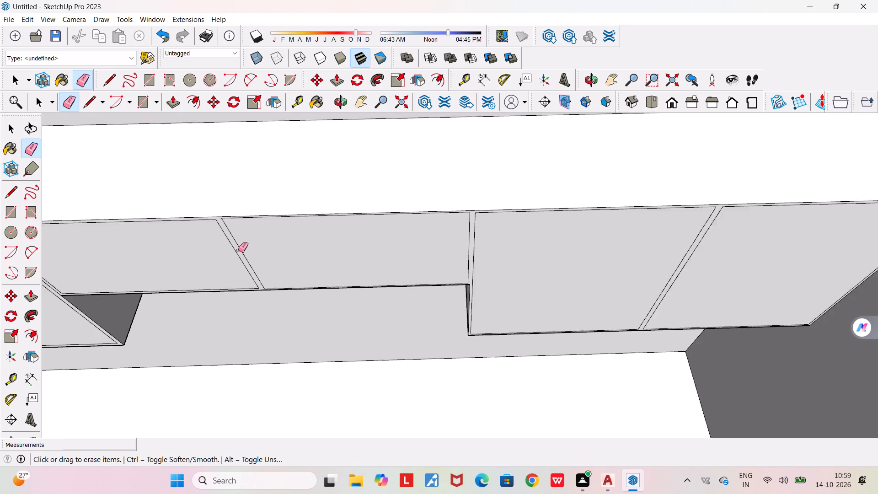
scroll(238, 250, down, 8)
scroll(124, 264, up, 17)
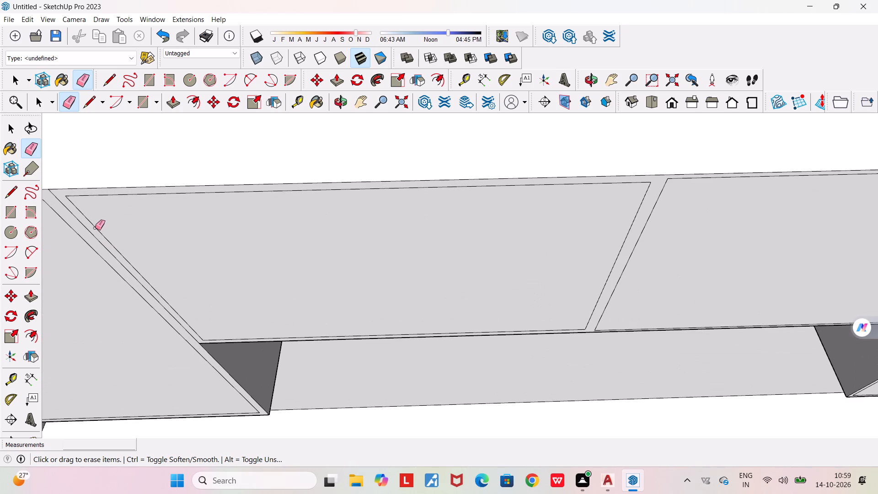
click(93, 235)
scroll(93, 236, down, 11)
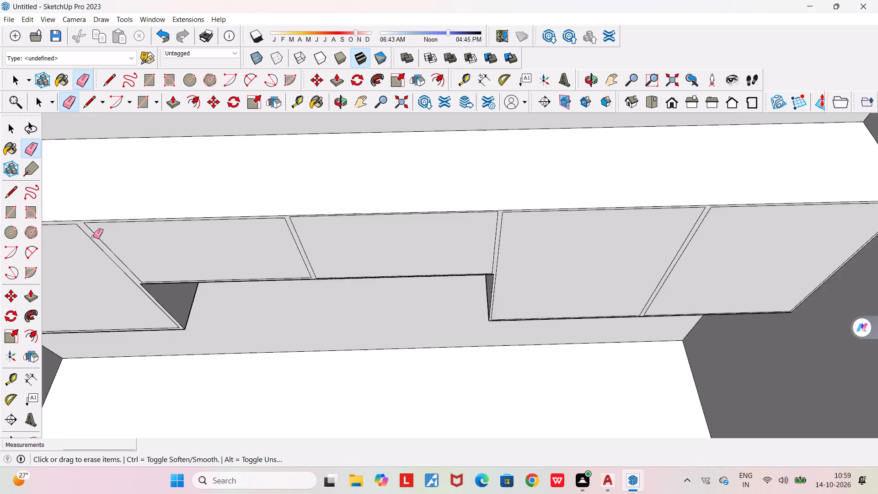
Erase the vertical front edge between the inset door outlines of the two leftmost tall overhead cabinets.
scroll(93, 236, down, 20)
scroll(93, 236, down, 1)
middle_drag(67, 284, 101, 282)
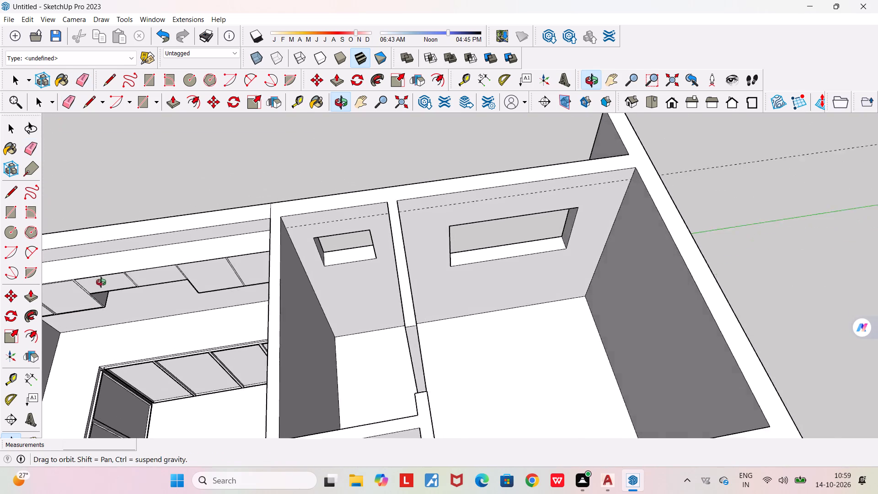
middle_drag(101, 282, 114, 280)
scroll(114, 280, down, 4)
middle_drag(50, 325, 105, 293)
scroll(105, 293, down, 11)
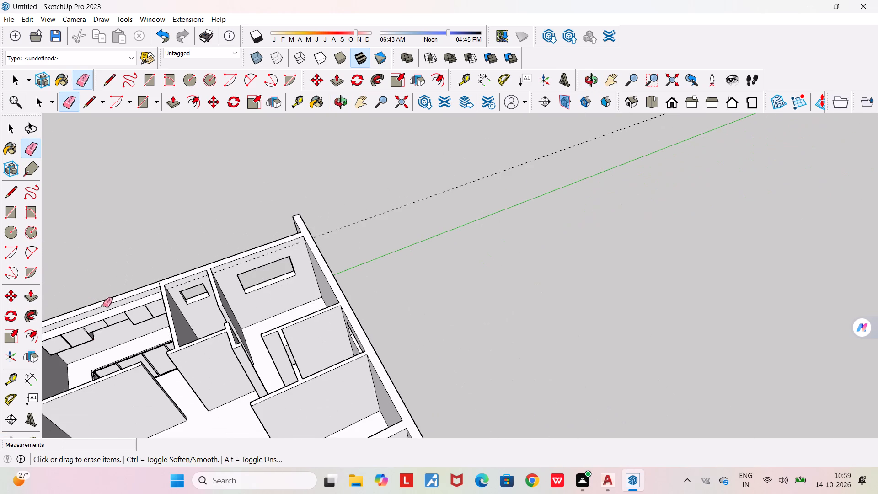
middle_drag(183, 276, 236, 242)
scroll(236, 242, down, 6)
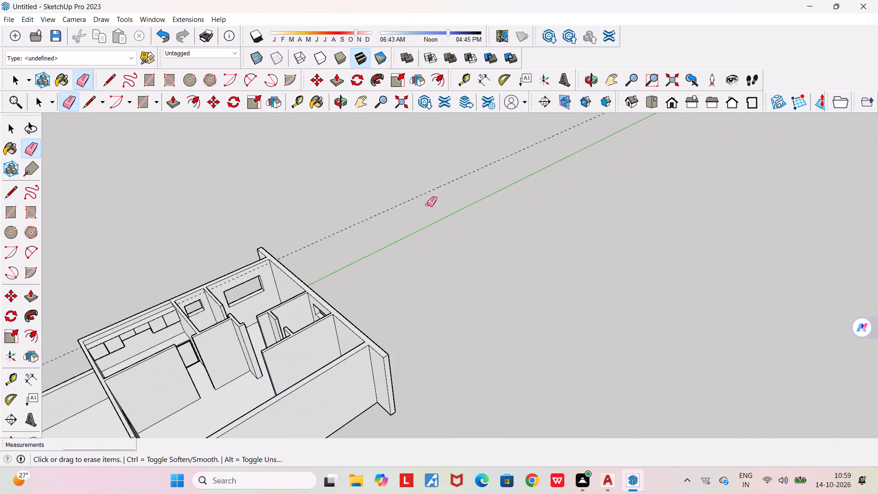
scroll(89, 340, up, 20)
scroll(89, 340, up, 1)
scroll(147, 344, up, 2)
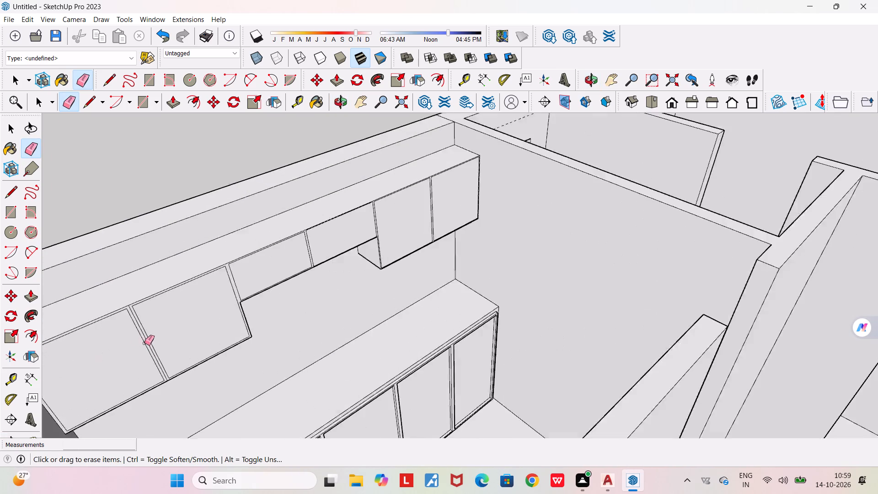
scroll(145, 343, up, 8)
click(150, 343)
scroll(150, 344, down, 6)
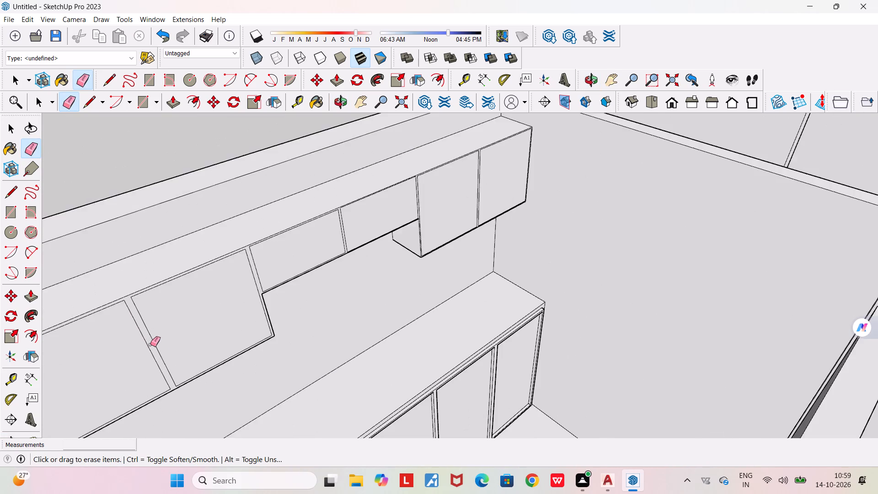
scroll(150, 344, down, 6)
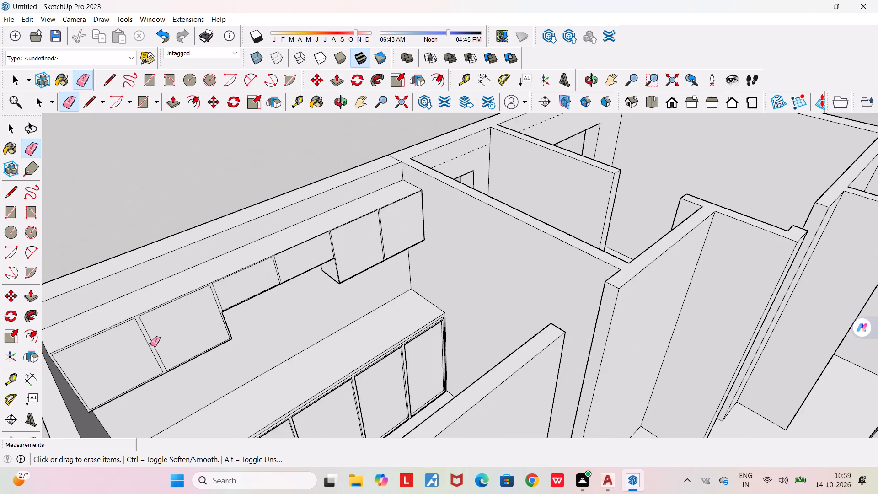
Erase the dividing lines on the undersides of the short central cabinets, the rightmost tall pair and the leftmost tall pair.
scroll(248, 334, up, 3)
scroll(204, 287, up, 11)
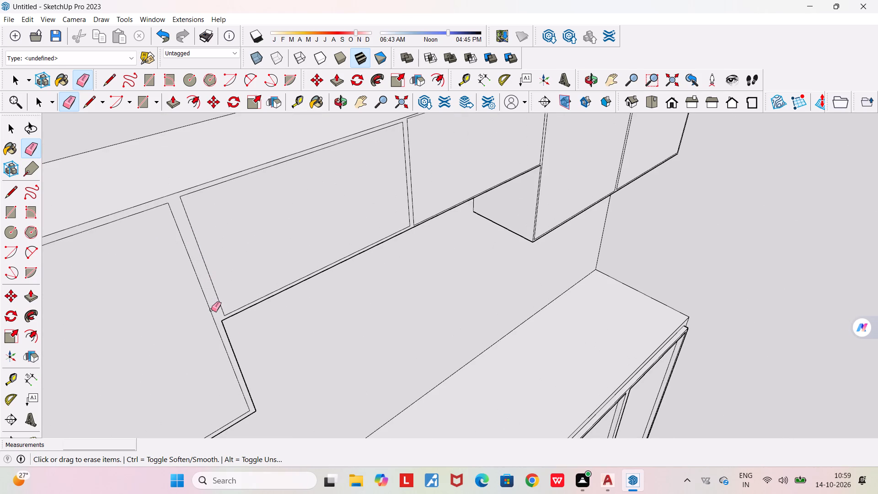
middle_drag(211, 310, 163, 137)
scroll(211, 310, up, 1)
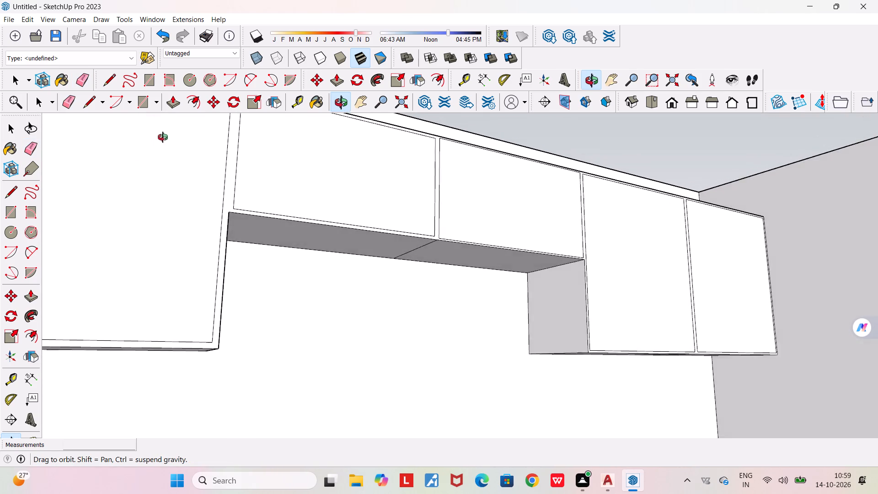
middle_drag(163, 137, 166, 134)
scroll(419, 241, up, 6)
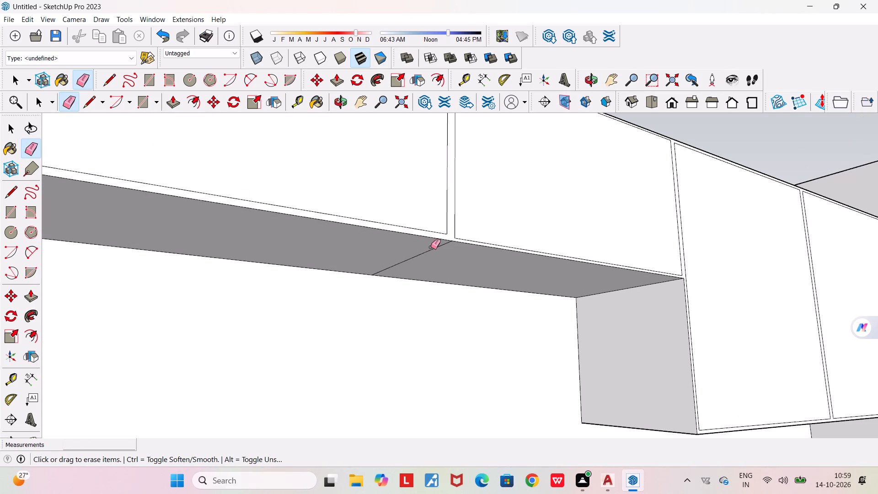
click(433, 249)
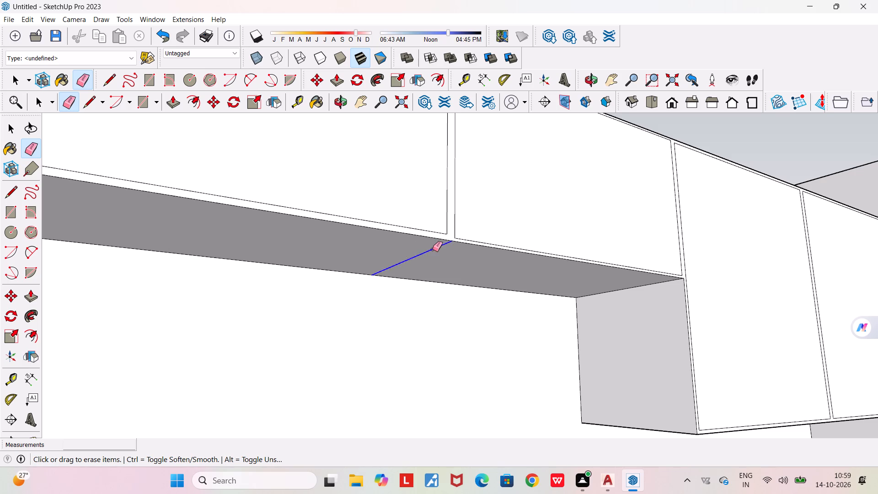
scroll(433, 249, down, 6)
middle_drag(433, 249, 420, 197)
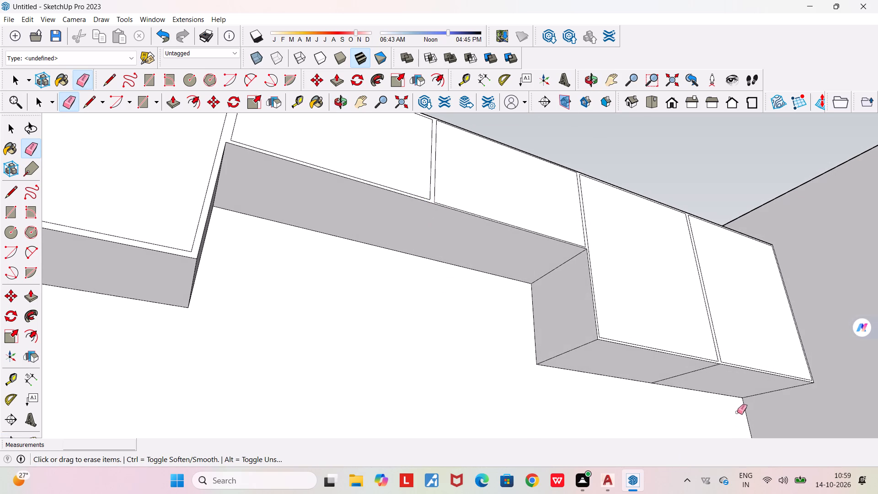
click(704, 369)
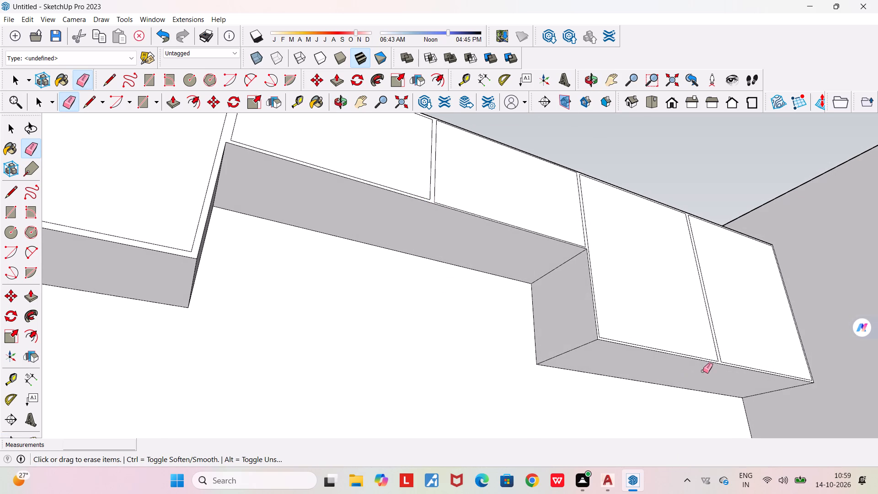
scroll(703, 371, down, 6)
click(340, 307)
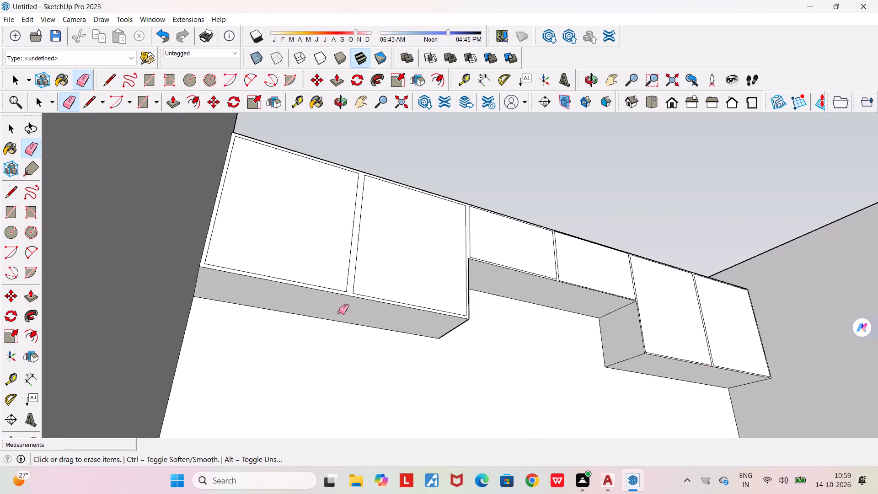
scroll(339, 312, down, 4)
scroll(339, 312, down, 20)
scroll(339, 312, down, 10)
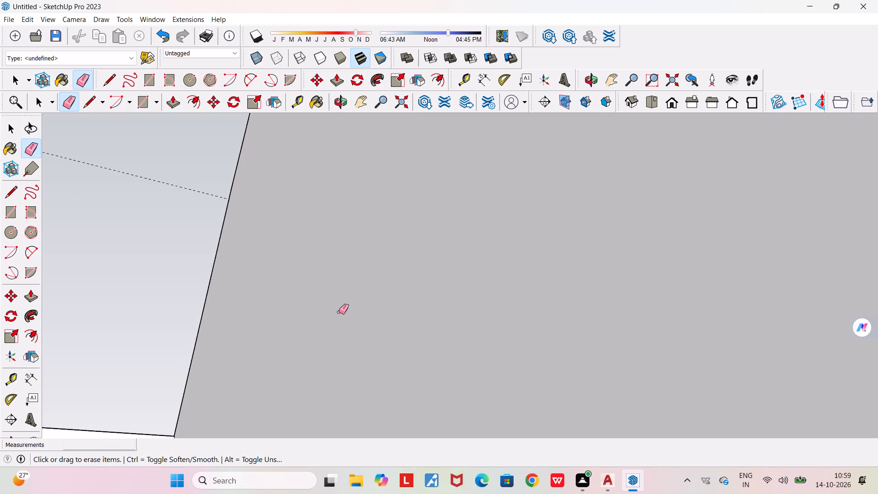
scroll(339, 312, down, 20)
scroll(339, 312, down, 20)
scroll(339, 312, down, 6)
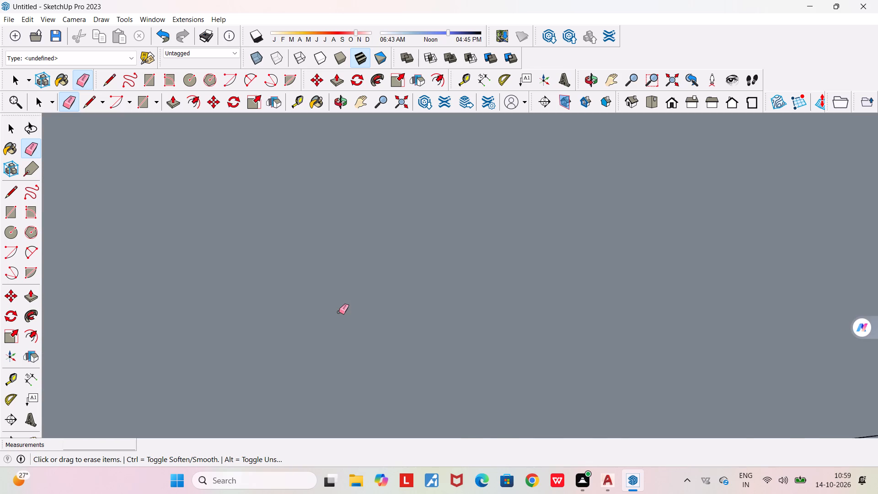
Examine the kitchen's overhead wall cabinets from above and close up to check their cleaned fronts and door outlines.
scroll(339, 312, down, 9)
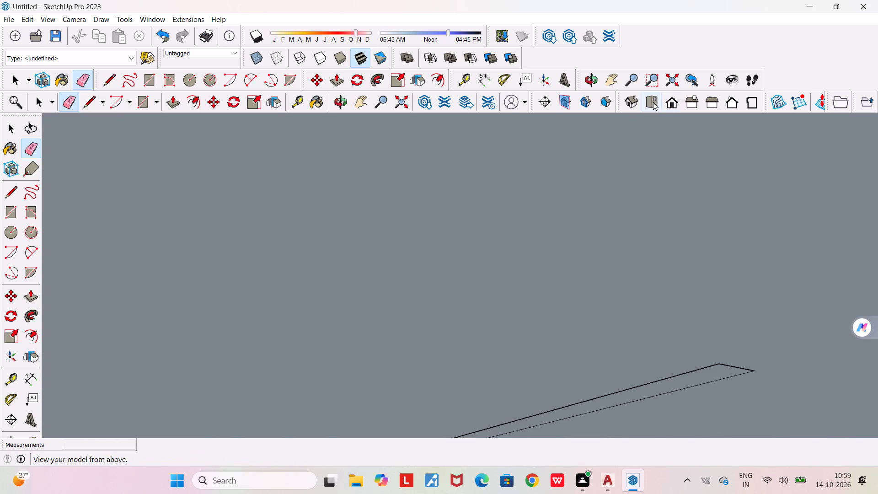
click(653, 102)
middle_drag(469, 272, 350, 184)
scroll(350, 184, down, 5)
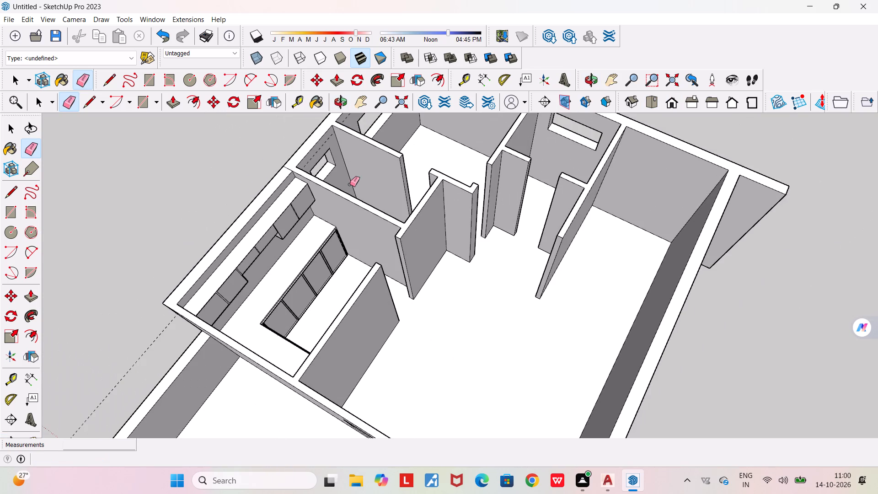
middle_drag(265, 272, 187, 224)
drag(174, 232, 170, 219)
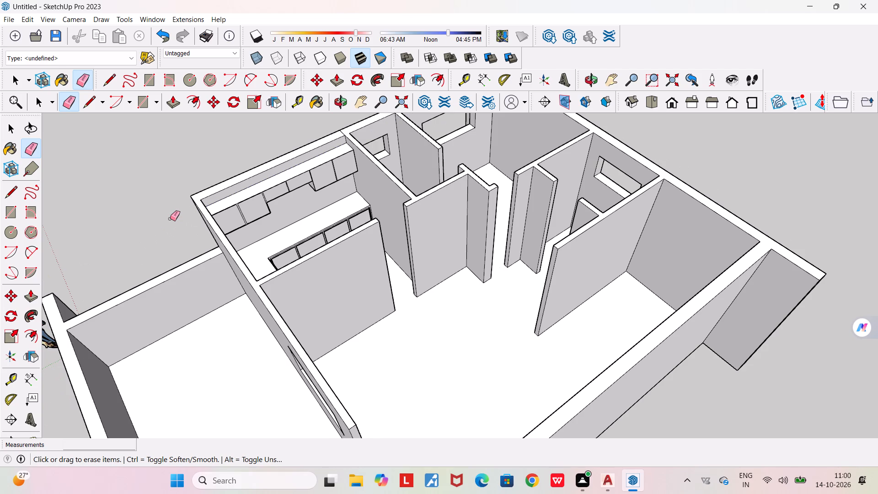
scroll(170, 219, down, 6)
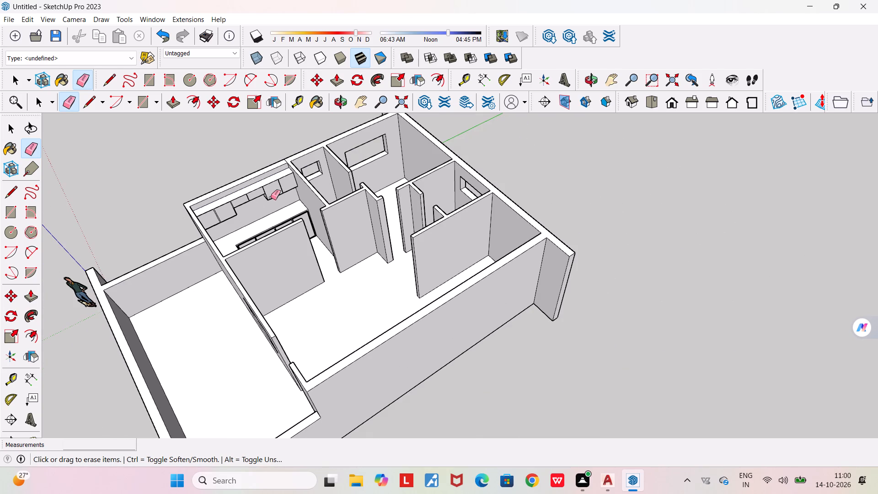
scroll(266, 194, up, 13)
middle_drag(238, 200, 222, 125)
scroll(198, 194, up, 16)
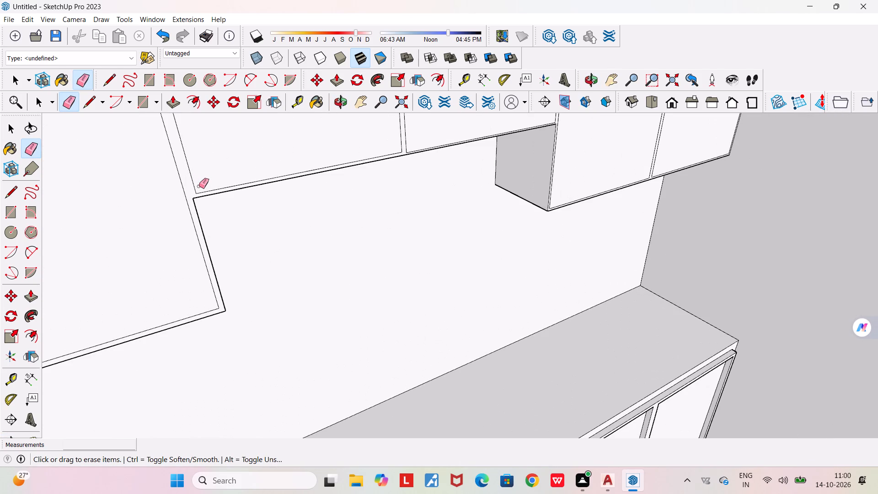
scroll(199, 186, down, 10)
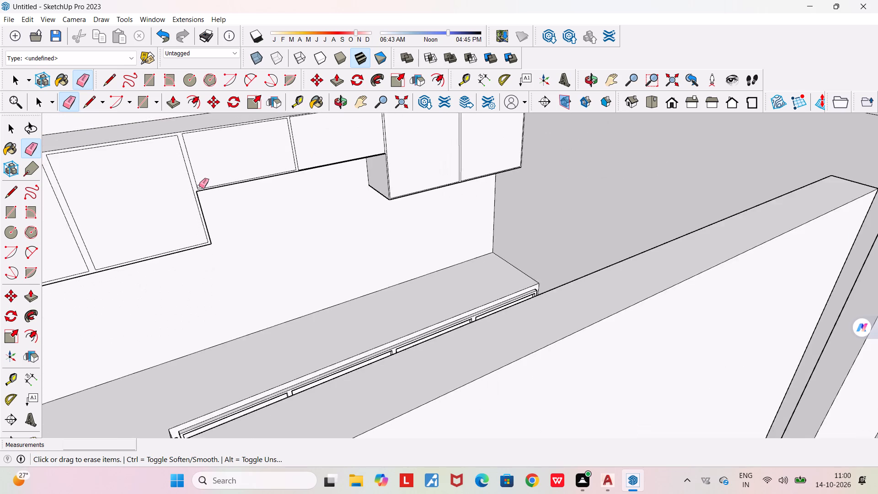
scroll(199, 186, down, 4)
scroll(276, 138, down, 1)
scroll(276, 138, up, 10)
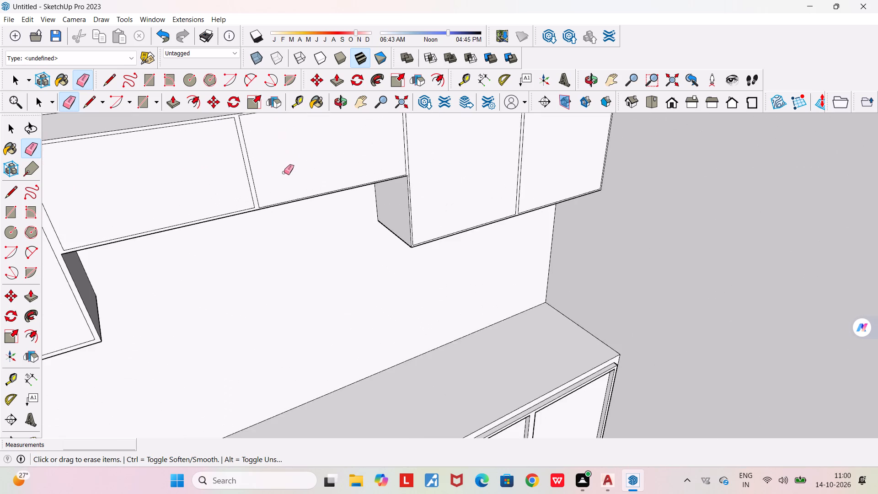
Erase the bottom edge of the inset door outline on the left short central overhead cabinet.
scroll(267, 191, up, 10)
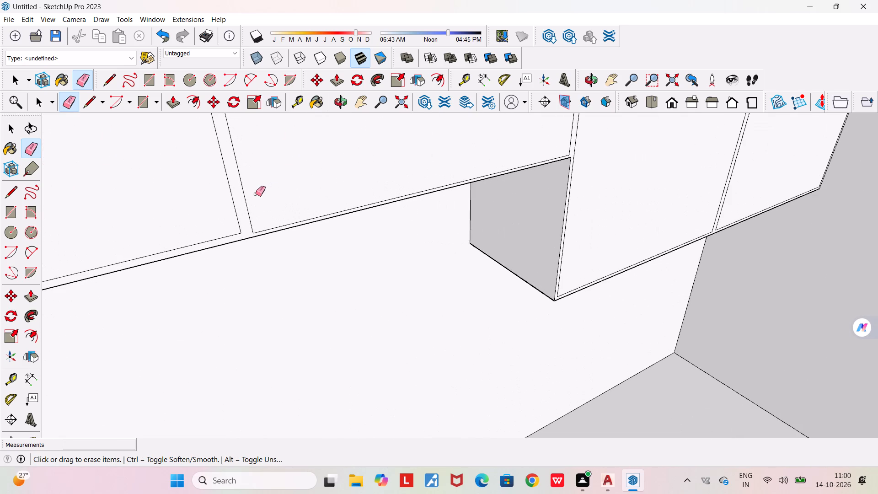
scroll(228, 234, up, 2)
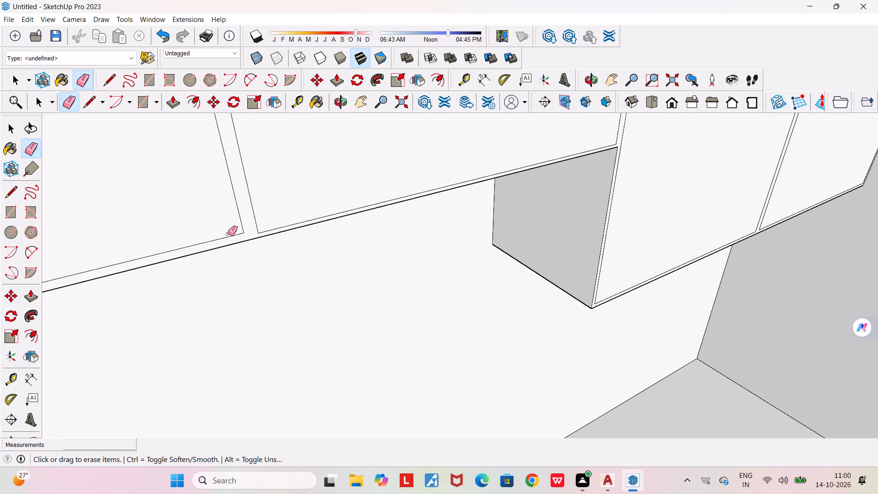
middle_drag(214, 234, 225, 197)
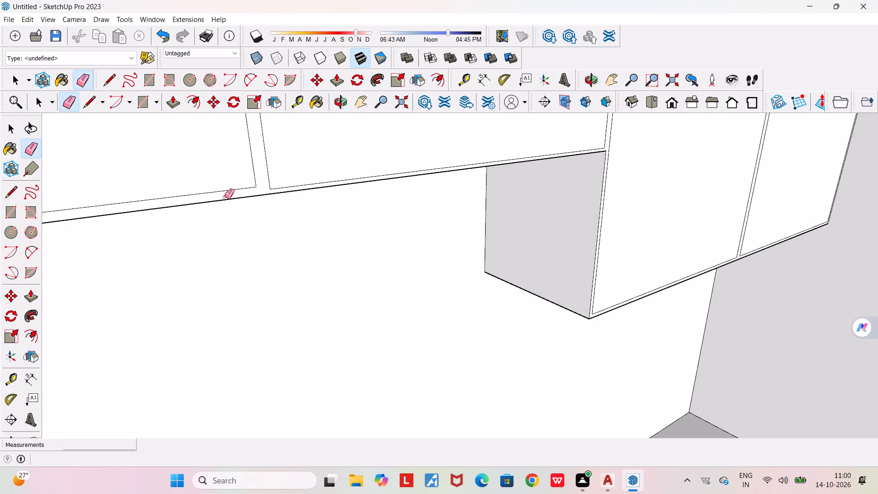
click(221, 191)
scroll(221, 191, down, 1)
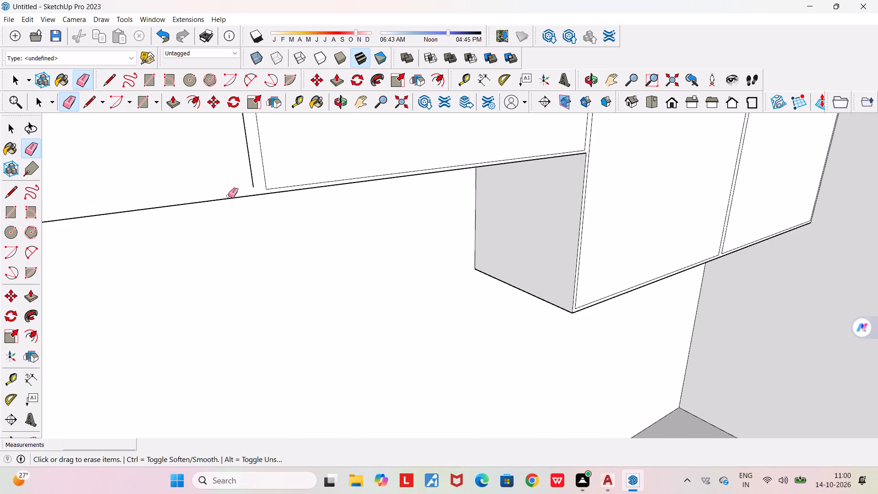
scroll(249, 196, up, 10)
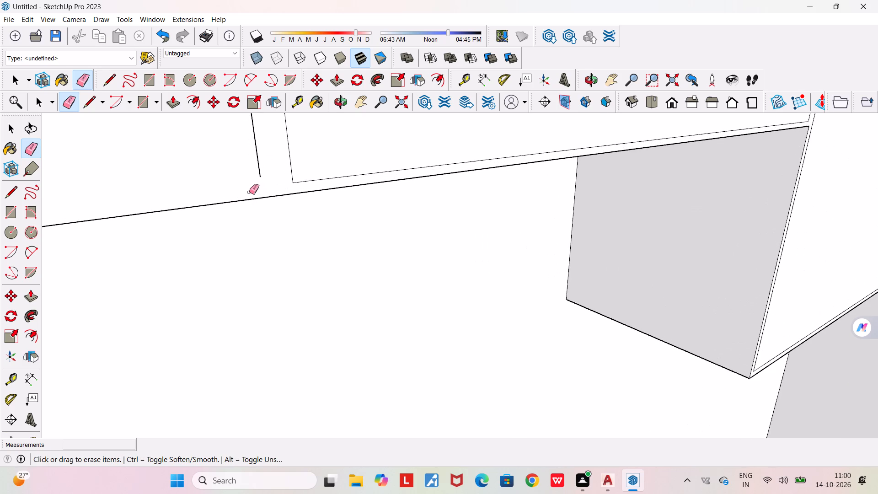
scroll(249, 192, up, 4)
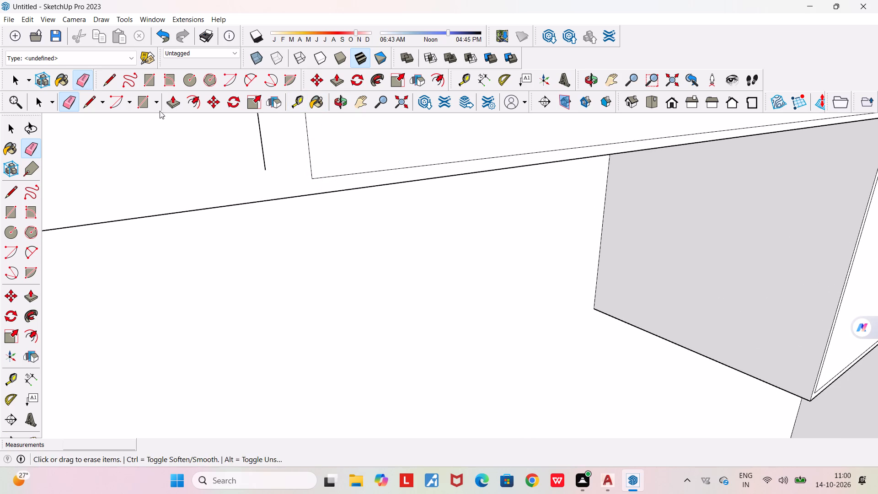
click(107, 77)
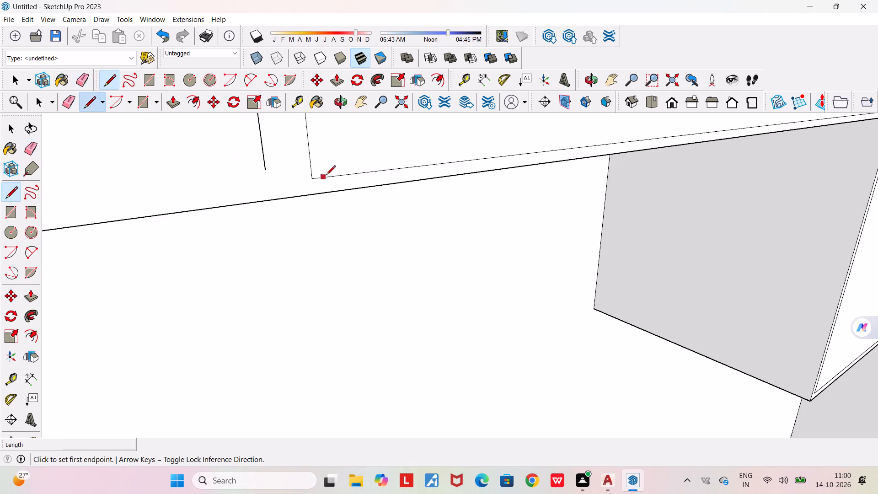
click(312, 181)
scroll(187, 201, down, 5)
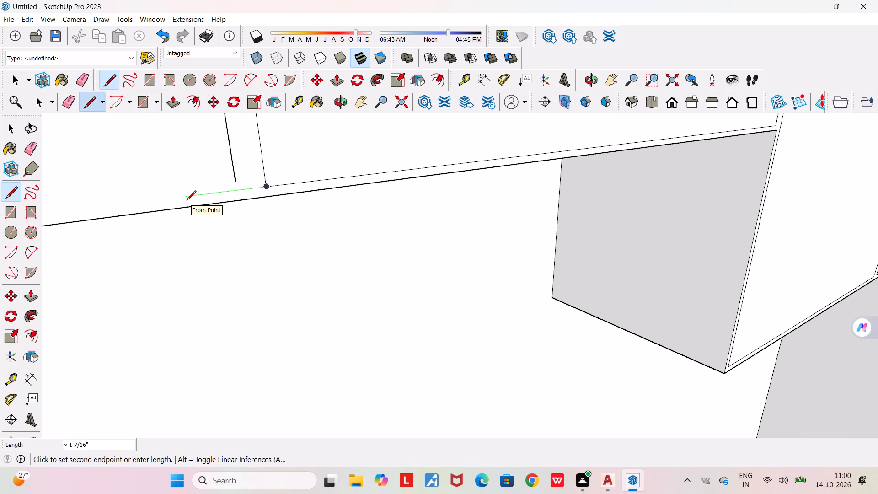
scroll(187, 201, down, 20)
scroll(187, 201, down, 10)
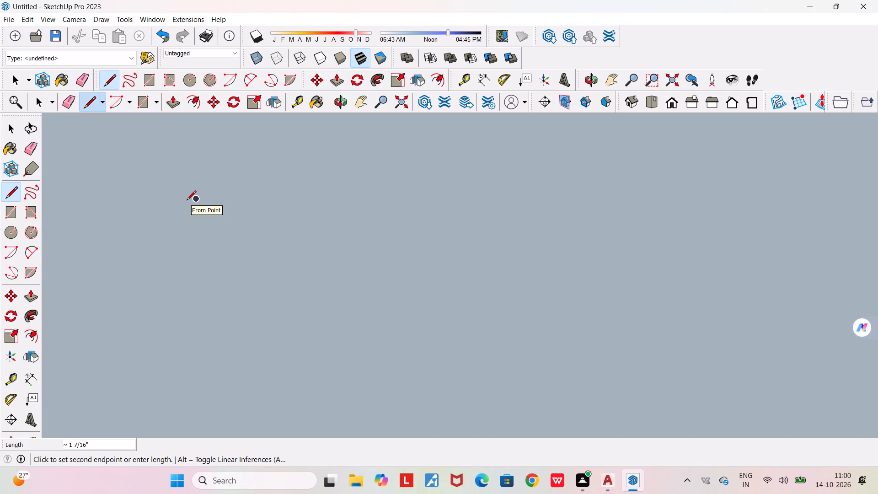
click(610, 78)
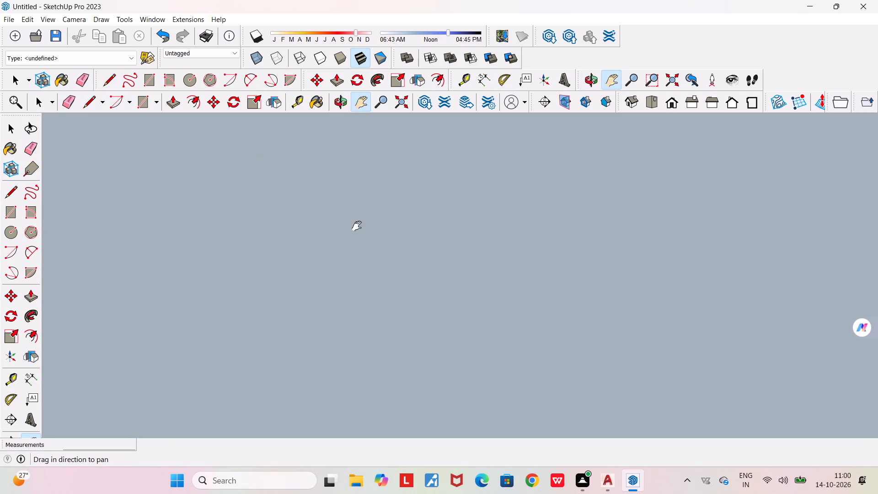
Draw a bottom door line about 1' 9" long from the neighbouring door's lower corner, joining it to the left short door's vertical edge.
drag(347, 229, 360, 306)
scroll(358, 306, down, 20)
scroll(358, 306, down, 20)
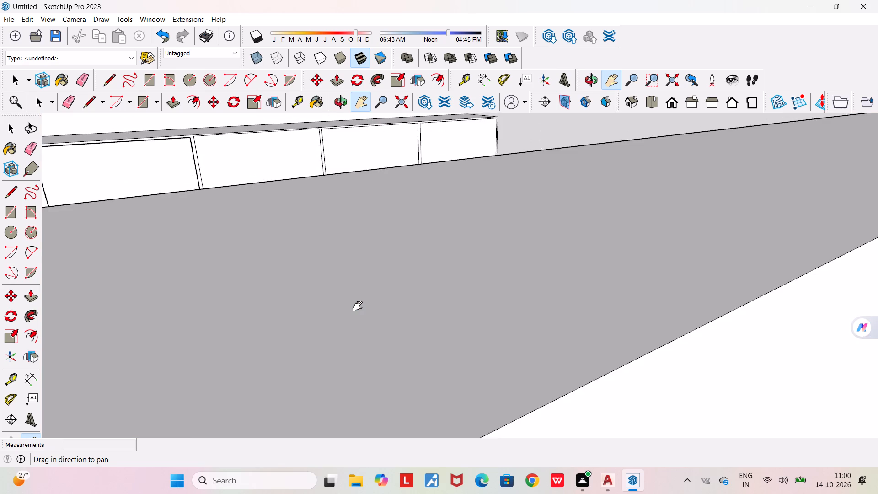
scroll(358, 306, down, 12)
middle_drag(51, 230, 126, 223)
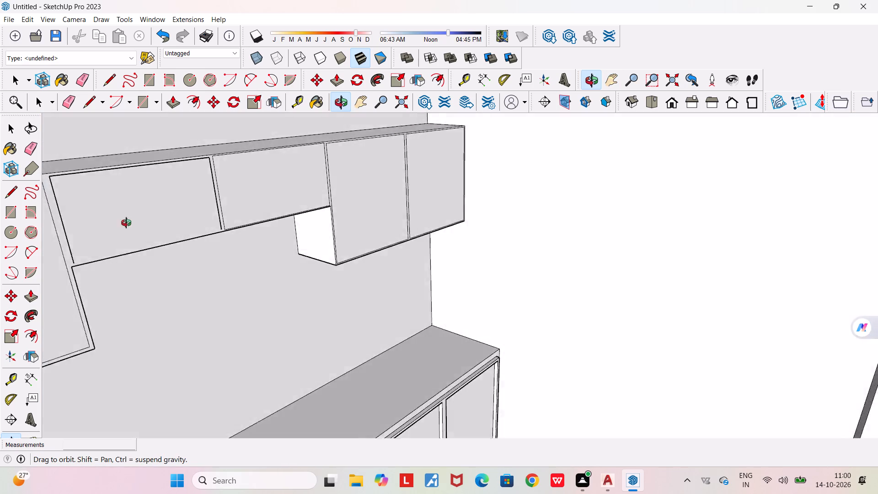
middle_drag(126, 223, 151, 248)
scroll(151, 248, down, 12)
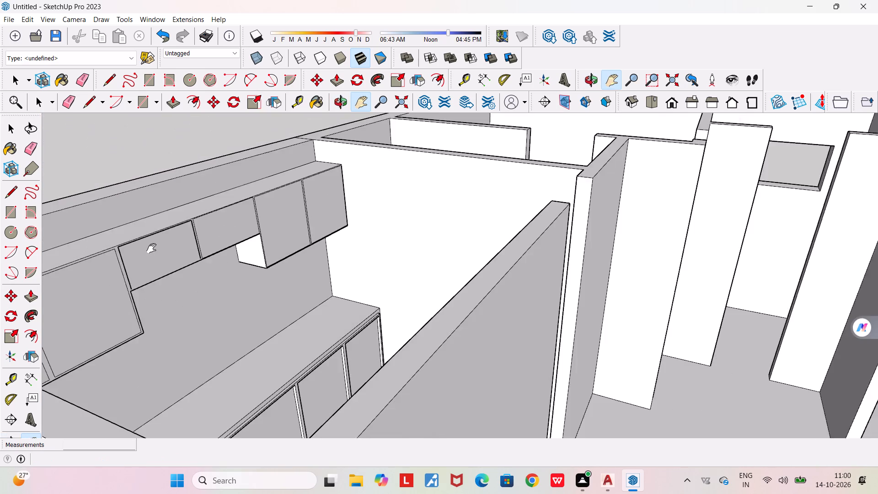
scroll(151, 248, down, 3)
middle_drag(119, 287, 119, 360)
scroll(119, 360, up, 6)
scroll(150, 330, up, 3)
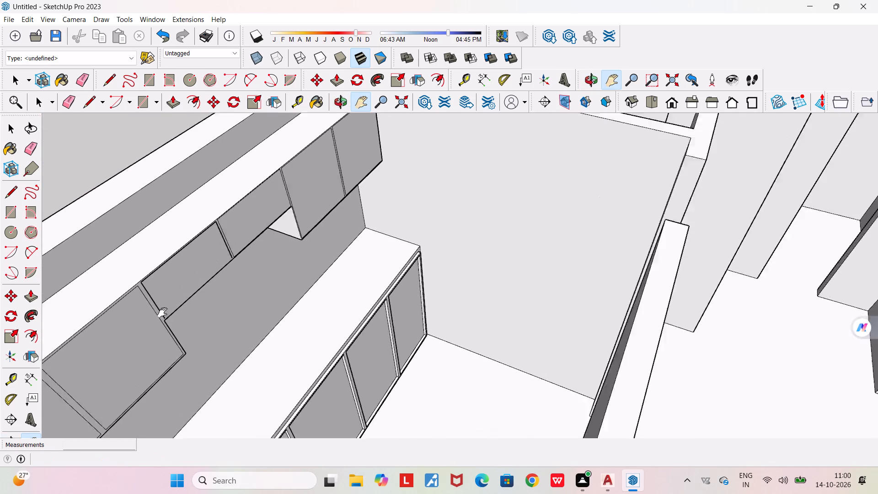
scroll(162, 312, up, 10)
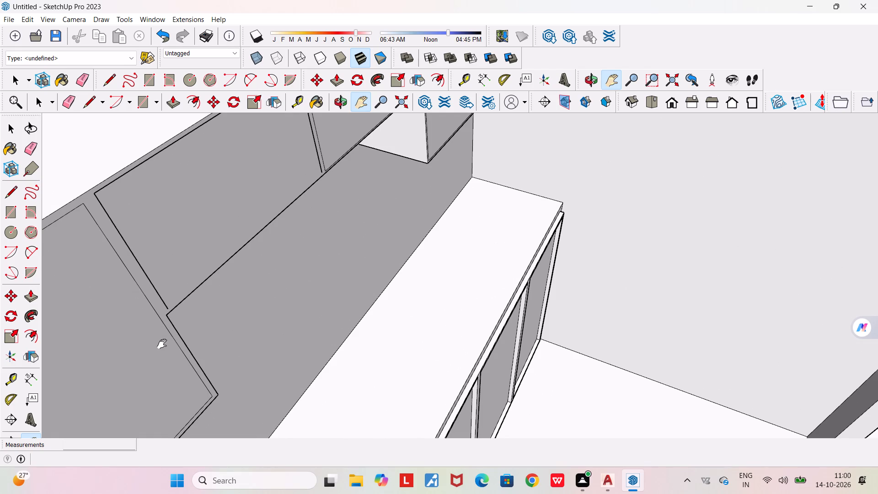
key(space)
scroll(317, 171, up, 4)
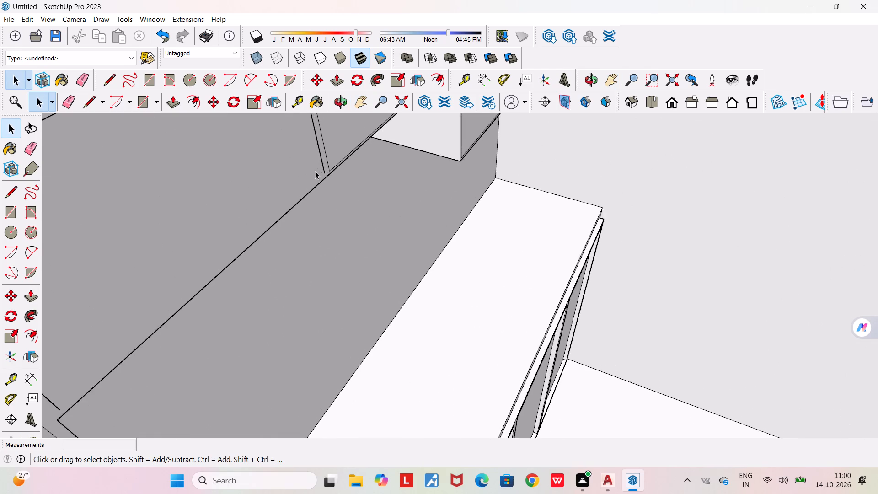
scroll(316, 171, up, 11)
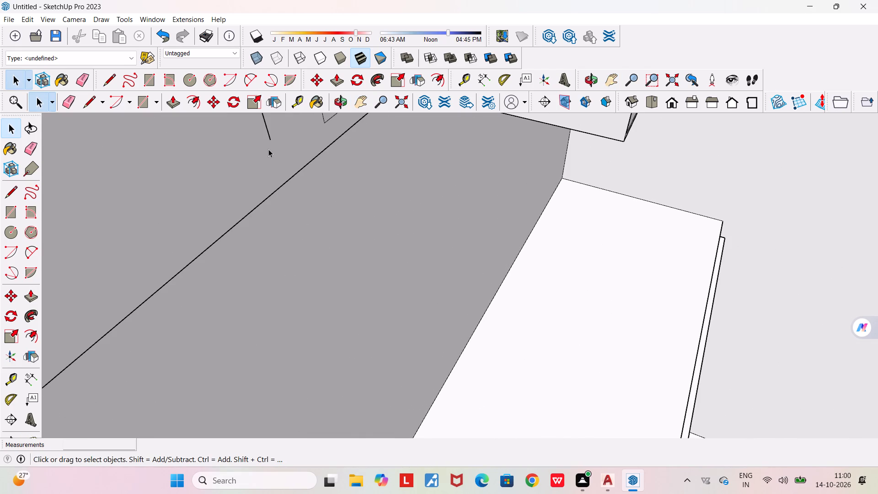
click(91, 104)
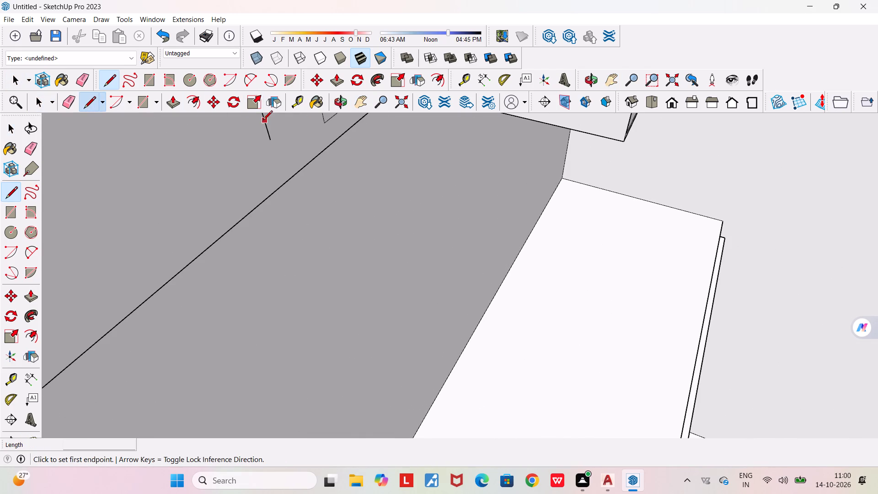
click(323, 122)
scroll(217, 213, down, 5)
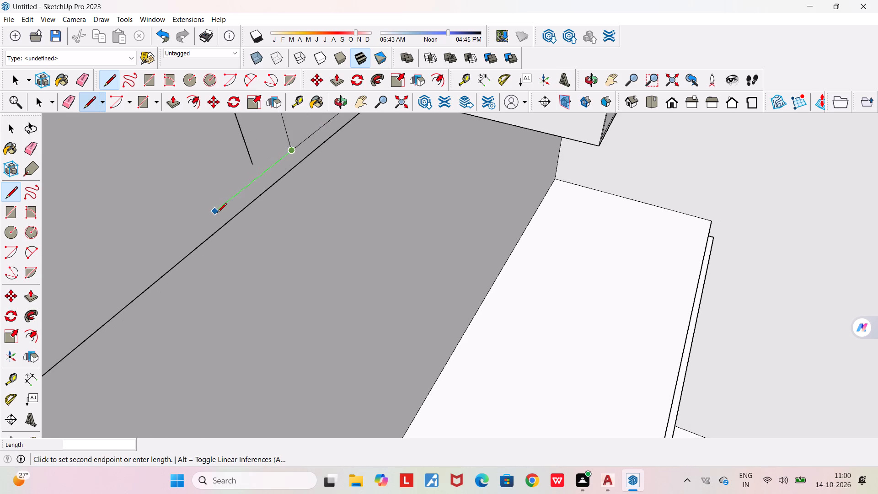
scroll(217, 213, down, 11)
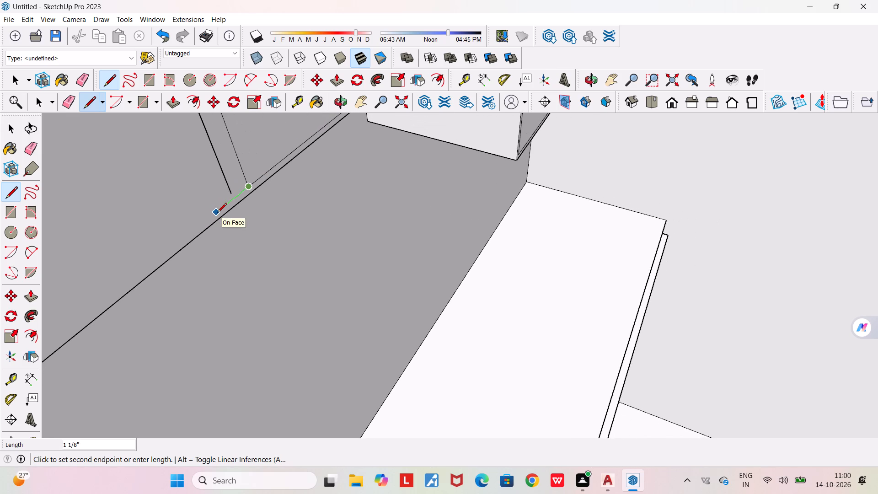
middle_drag(217, 213, 119, 235)
scroll(119, 235, down, 4)
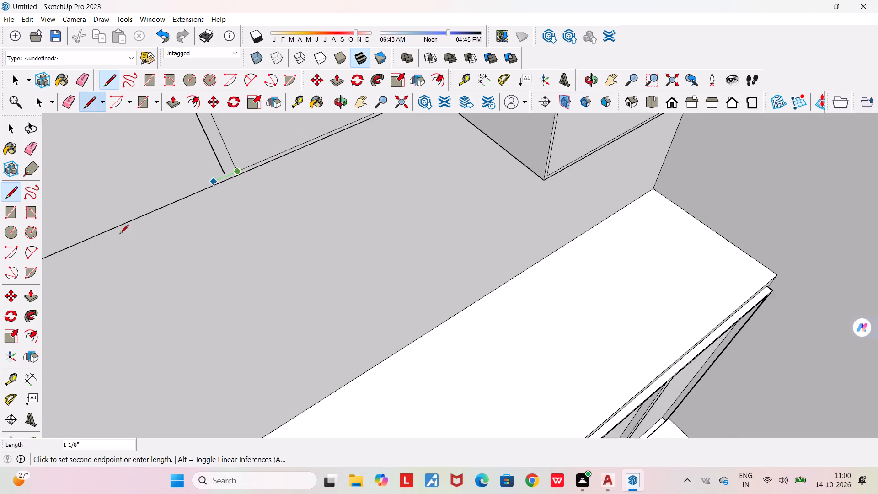
scroll(119, 235, down, 2)
middle_drag(121, 235, 180, 231)
scroll(180, 231, down, 8)
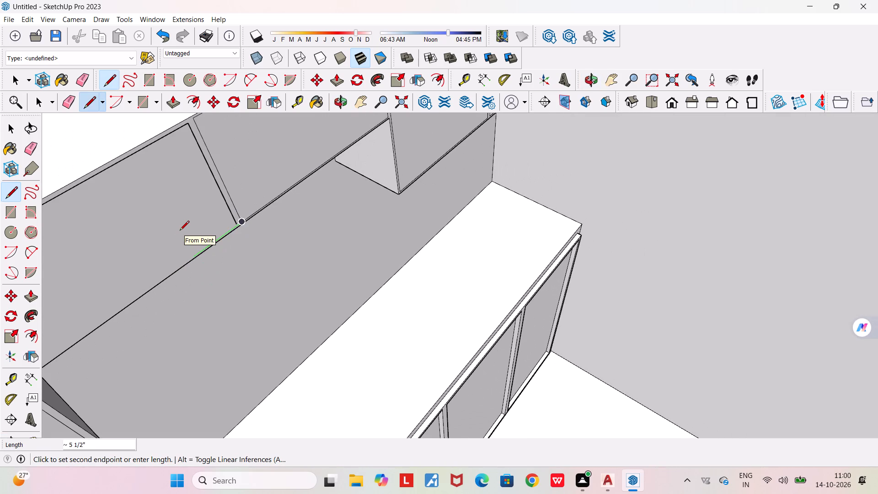
middle_drag(106, 278, 194, 221)
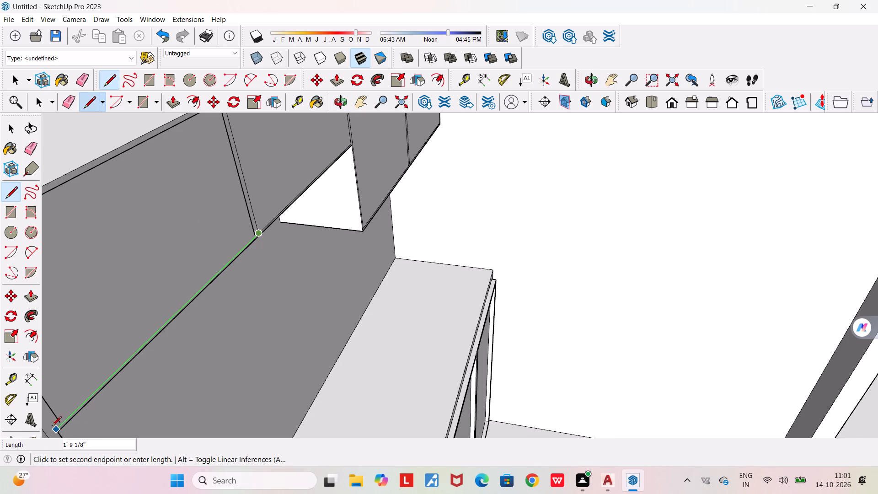
scroll(53, 427, up, 18)
scroll(59, 429, up, 7)
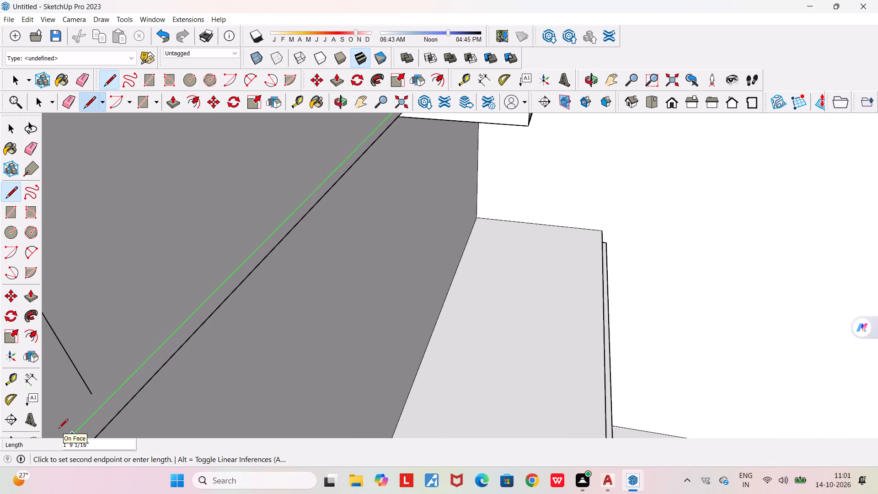
click(100, 410)
click(93, 394)
scroll(93, 394, down, 4)
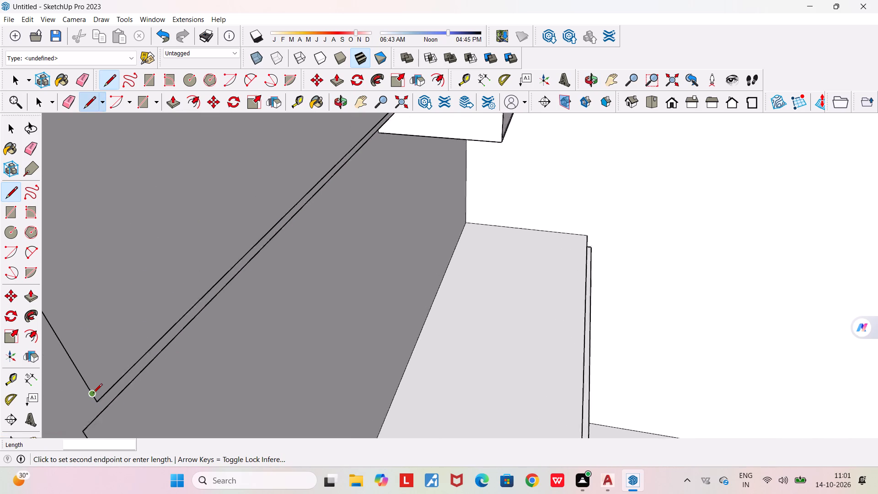
scroll(93, 394, down, 20)
scroll(93, 394, down, 3)
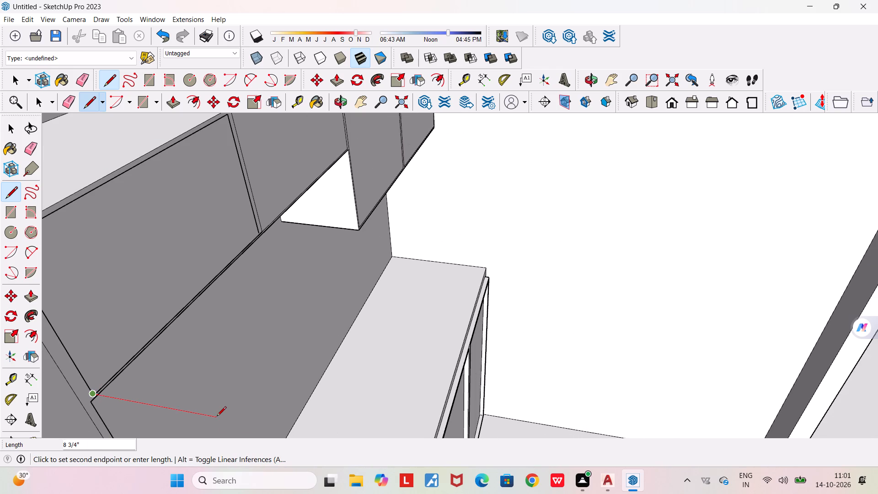
key(space)
Draw a short line extending the left short overhead cabinet door's inner vertical edge down to its bottom door line.
scroll(249, 204, up, 20)
scroll(249, 204, up, 2)
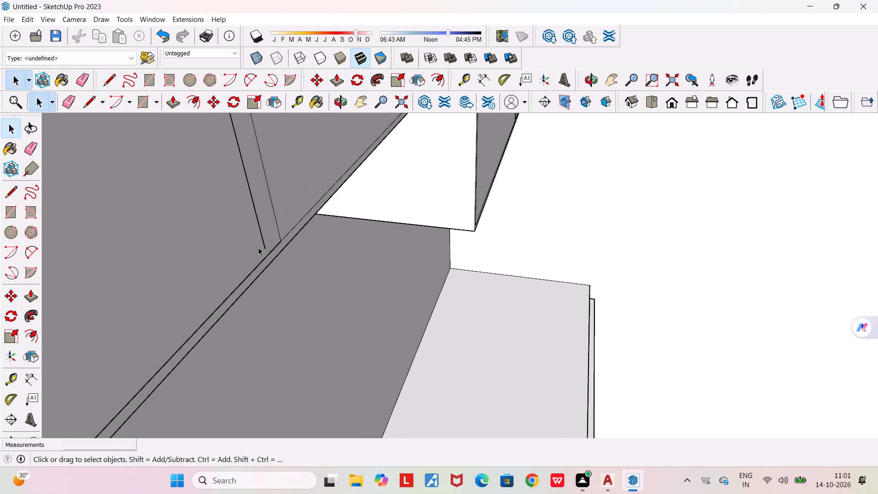
scroll(258, 247, up, 10)
key(l)
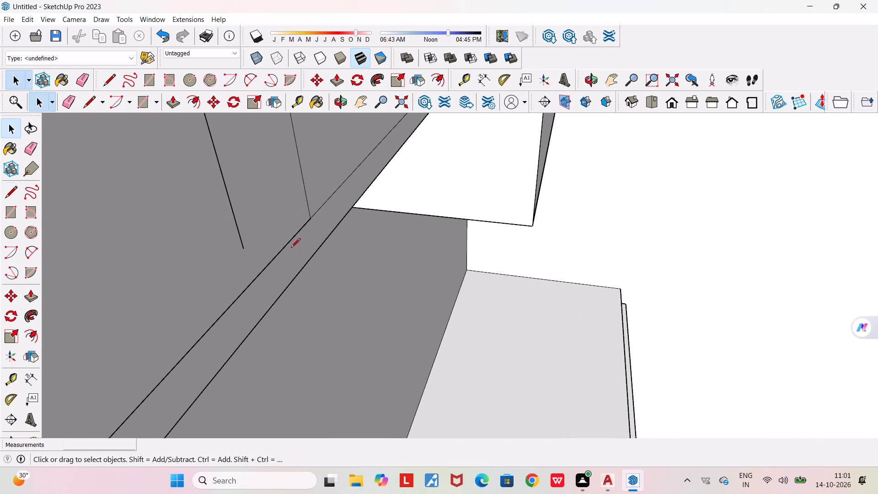
key(Return)
click(241, 248)
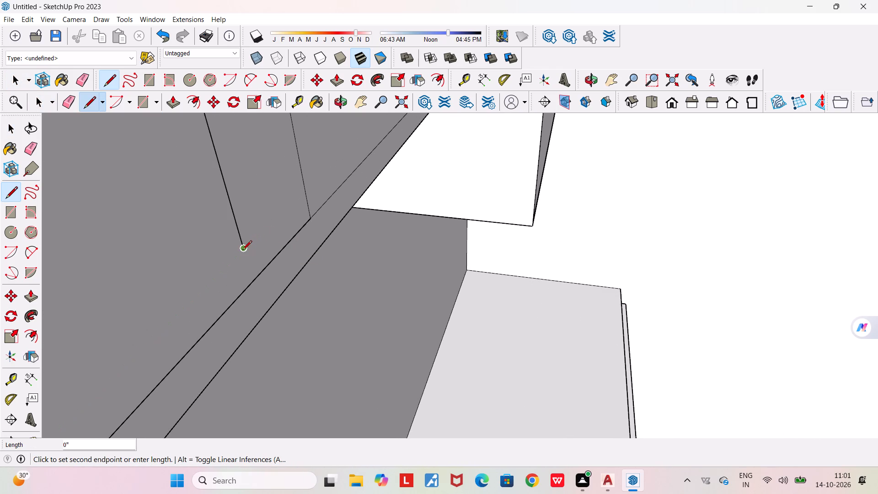
click(255, 283)
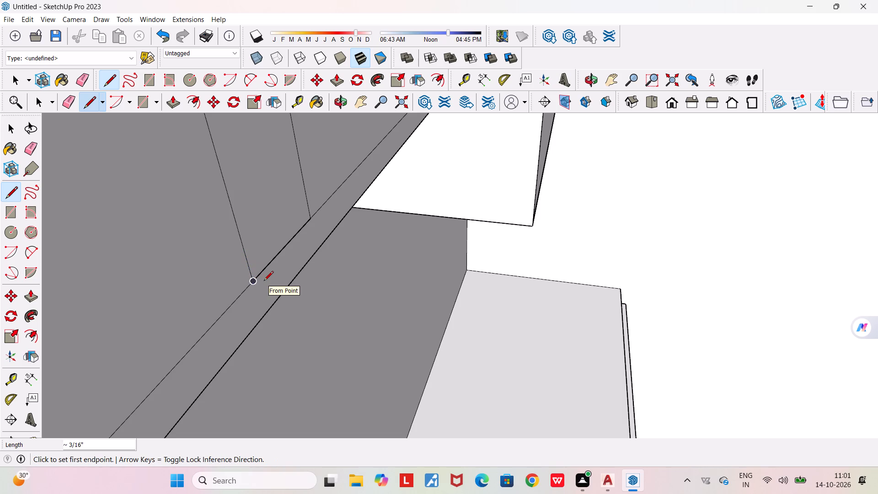
key(Escape)
Erase the surplus bottom line segment bridging the gap between the two short central overhead cabinet doors.
key(e)
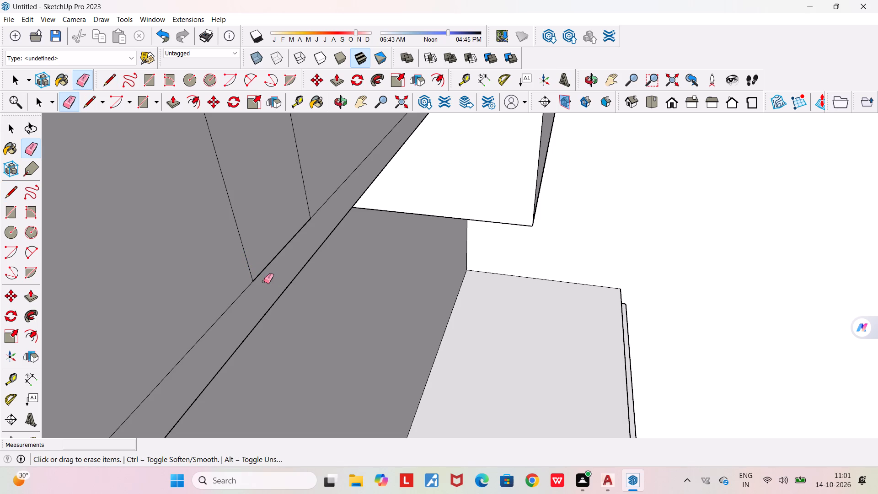
key(Return)
drag(278, 244, 282, 255)
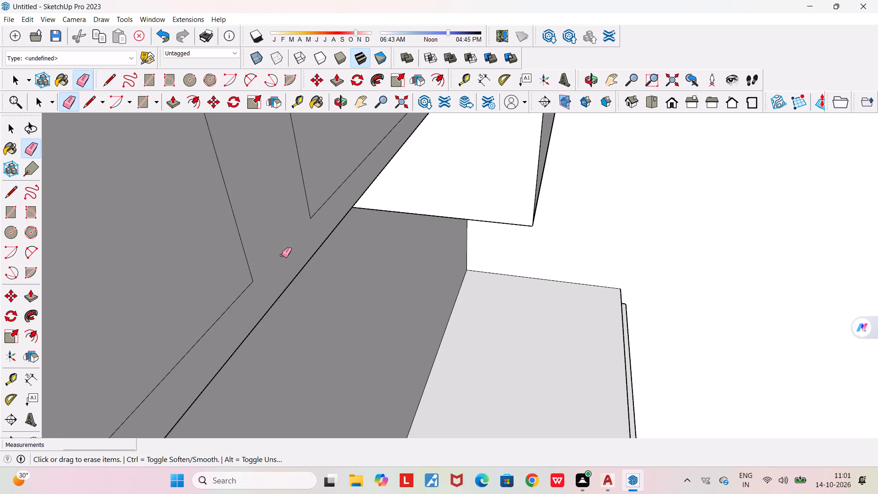
Examine the kitchen's overhead cabinets, L-shaped counter and sink close up and from above to check the door outlines.
scroll(281, 256, down, 20)
scroll(281, 256, down, 20)
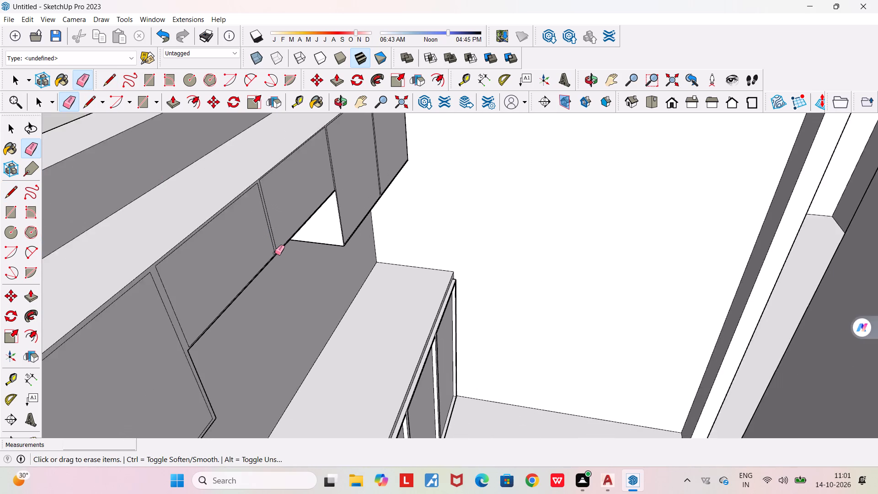
scroll(275, 253, down, 6)
scroll(230, 295, up, 13)
scroll(231, 297, down, 6)
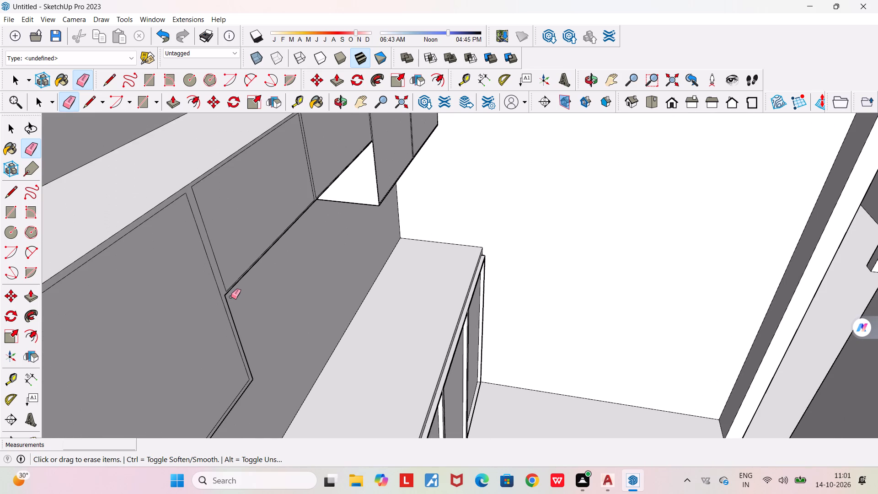
key(space)
middle_drag(253, 349, 161, 338)
scroll(161, 338, down, 5)
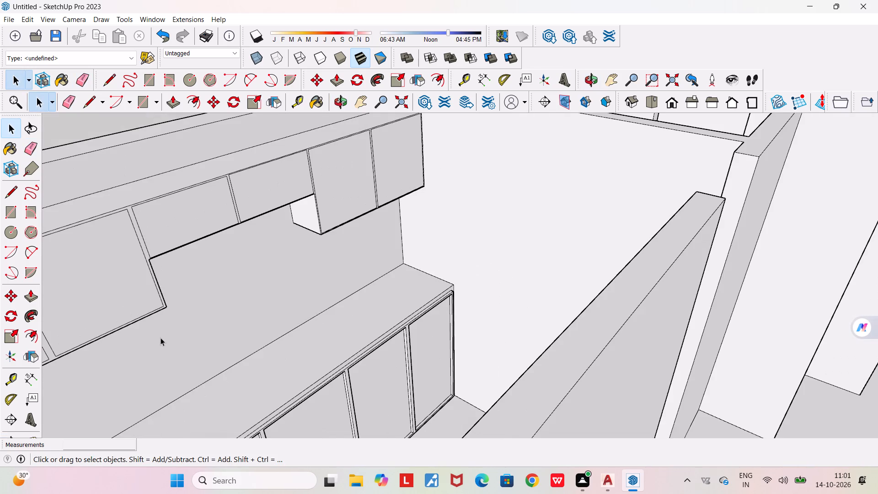
middle_drag(268, 302, 119, 325)
scroll(178, 199, up, 12)
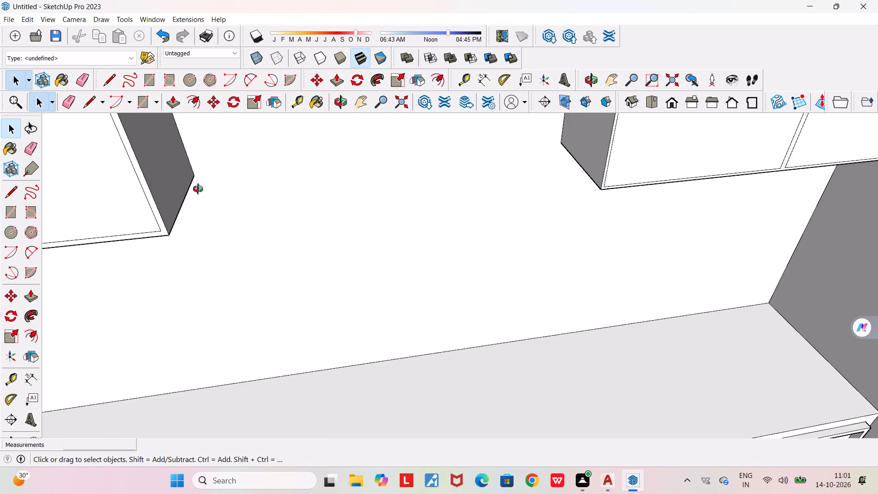
middle_drag(198, 189, 211, 86)
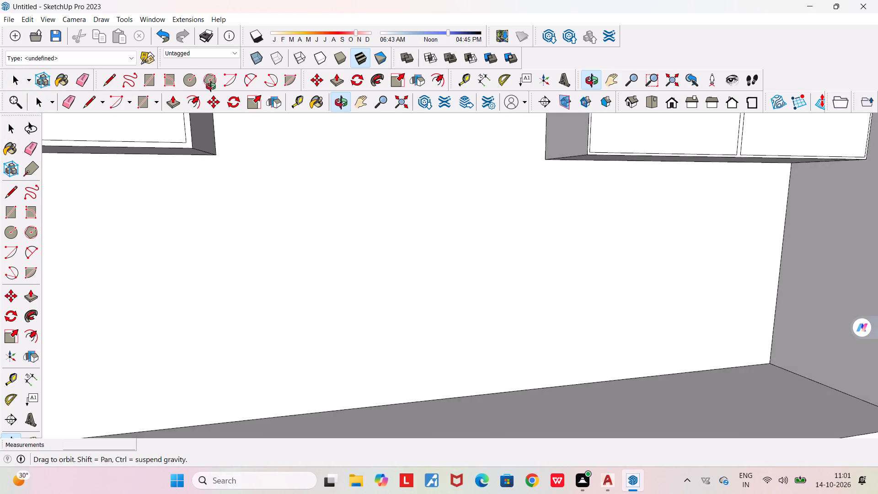
middle_drag(211, 86, 212, 87)
scroll(195, 131, down, 6)
middle_drag(188, 156, 186, 250)
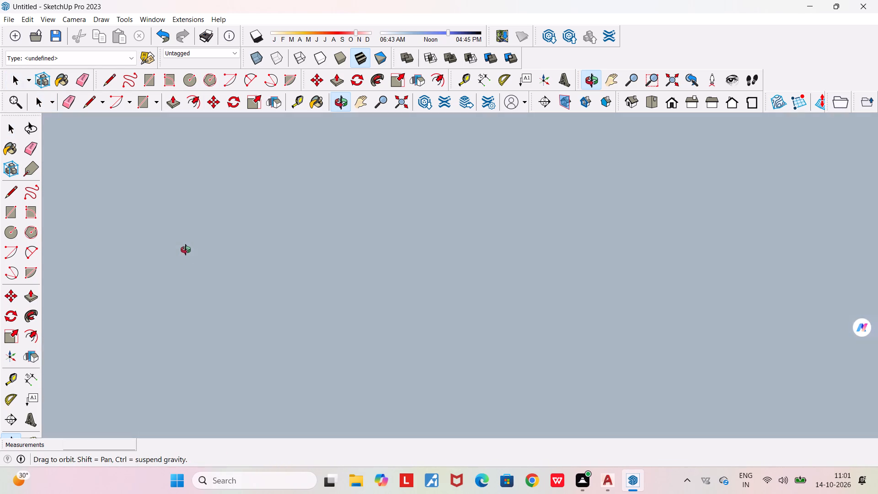
middle_drag(186, 250, 185, 318)
scroll(185, 318, down, 20)
scroll(185, 318, down, 20)
scroll(185, 318, down, 4)
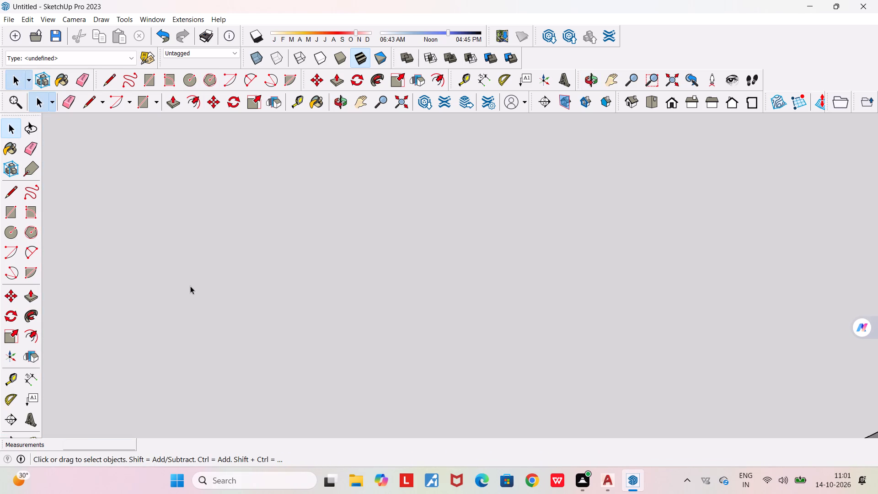
click(402, 97)
scroll(395, 184, up, 6)
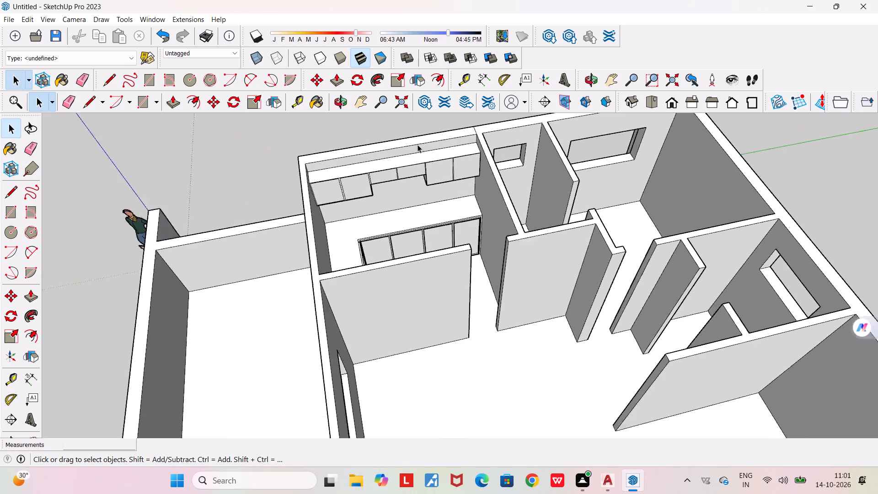
scroll(418, 145, up, 2)
middle_drag(447, 259, 290, 244)
scroll(440, 167, up, 2)
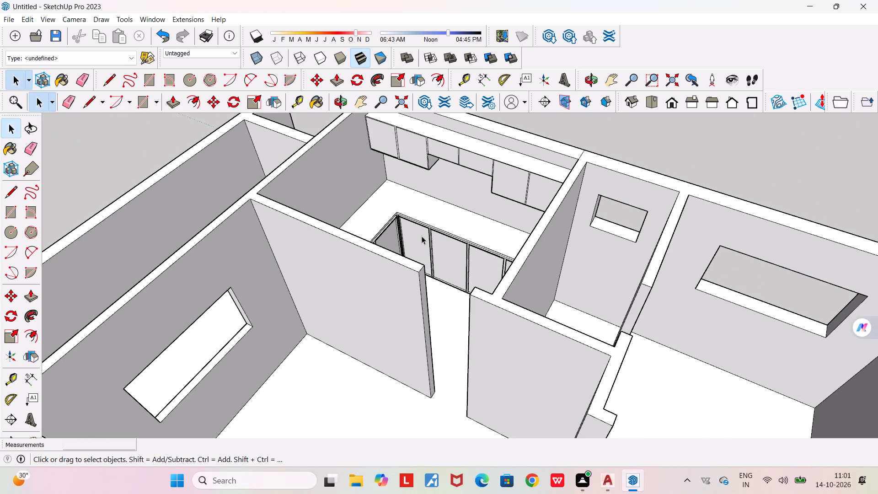
middle_drag(422, 236, 526, 220)
scroll(502, 206, up, 4)
middle_drag(495, 202, 559, 238)
scroll(559, 239, down, 2)
middle_drag(523, 278, 219, 306)
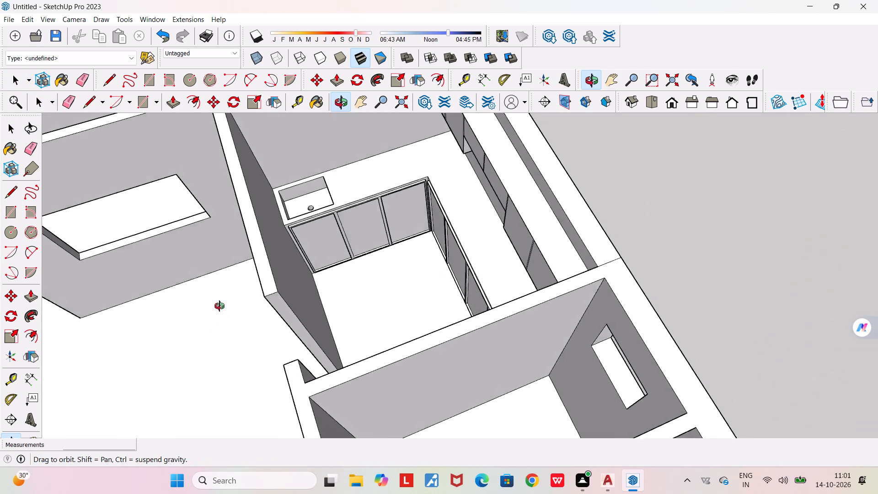
middle_drag(219, 306, 220, 301)
scroll(359, 235, down, 4)
middle_drag(392, 271, 472, 204)
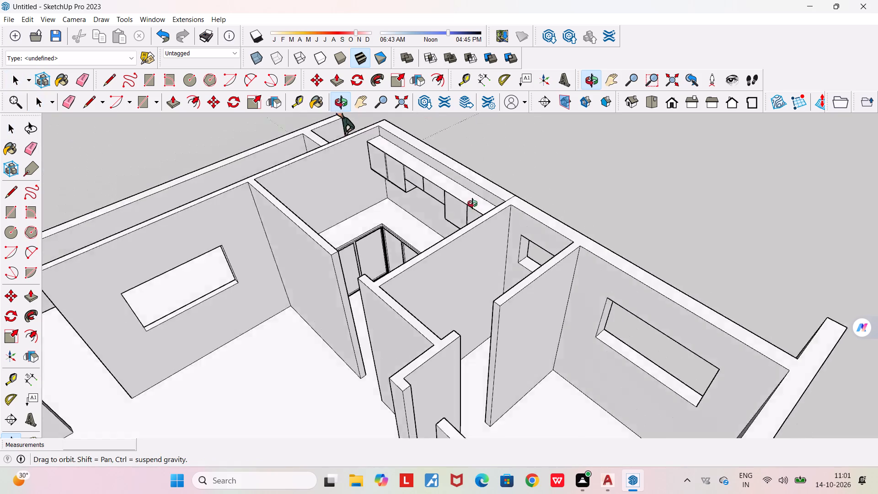
middle_drag(472, 204, 683, 155)
scroll(683, 156, down, 1)
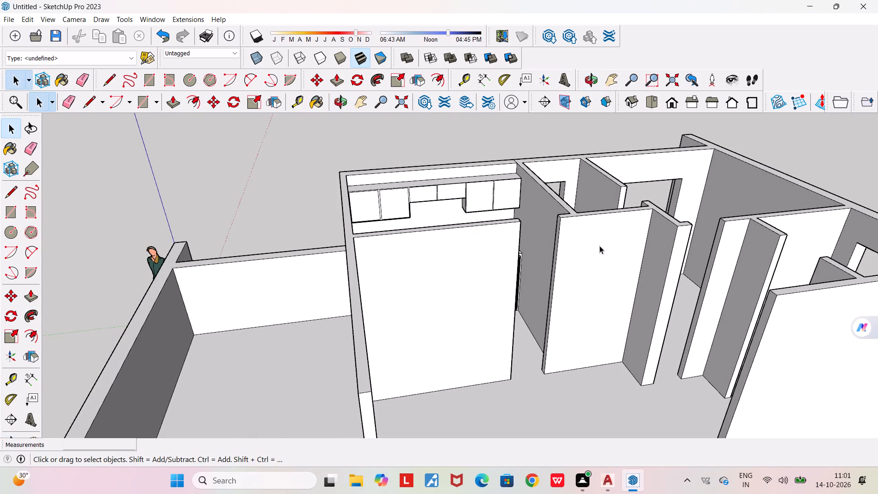
scroll(543, 217, up, 7)
middle_drag(527, 239, 473, 362)
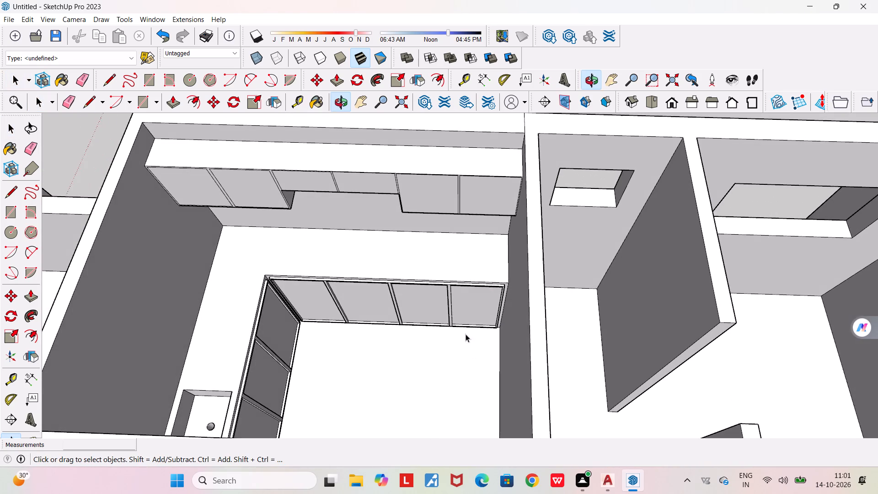
scroll(428, 287, up, 1)
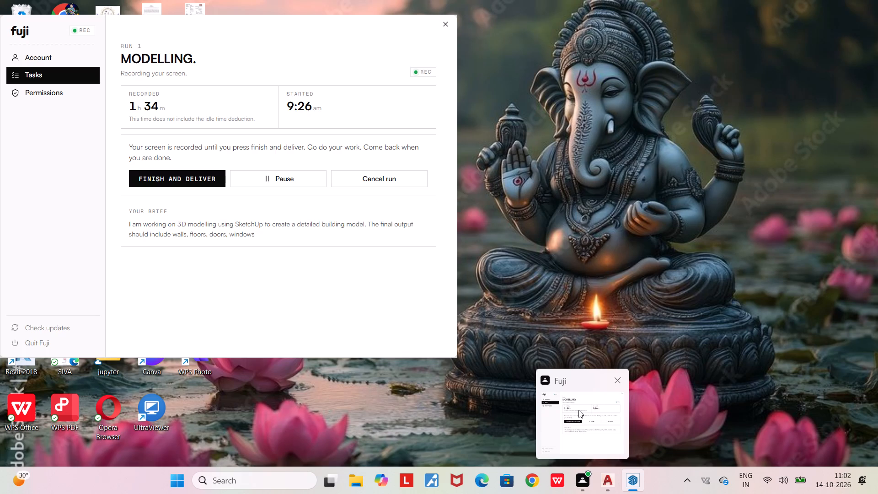
Examine the whole building model from several sides and from above, including the kitchen, interior walls and window openings.
scroll(295, 271, down, 7)
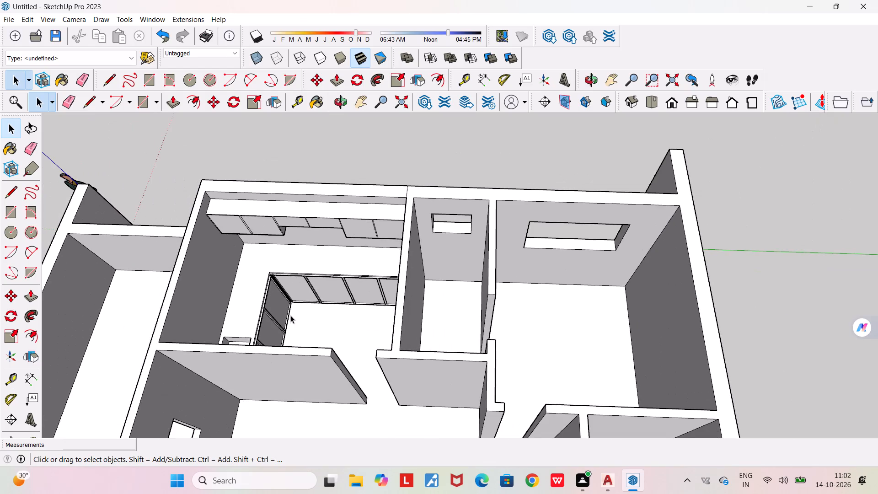
middle_drag(287, 313, 177, 247)
scroll(303, 183, up, 5)
middle_drag(314, 209, 232, 176)
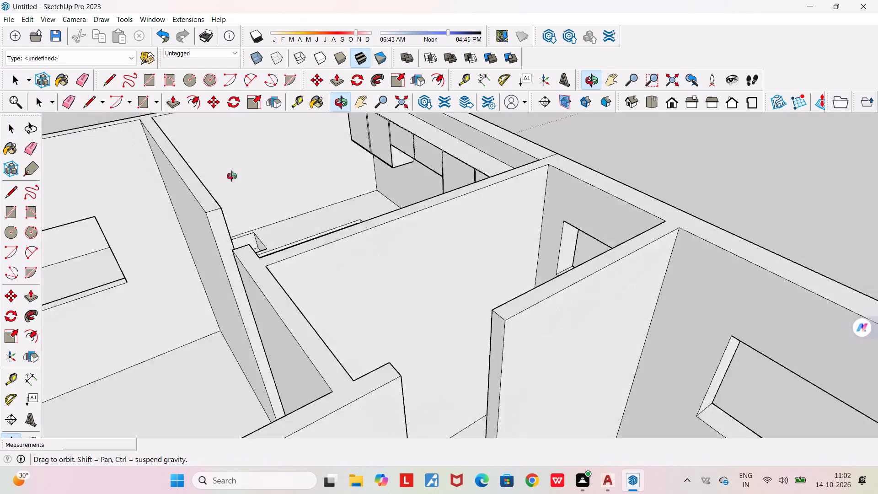
middle_drag(232, 176, 351, 165)
scroll(351, 165, down, 4)
middle_drag(347, 200, 436, 236)
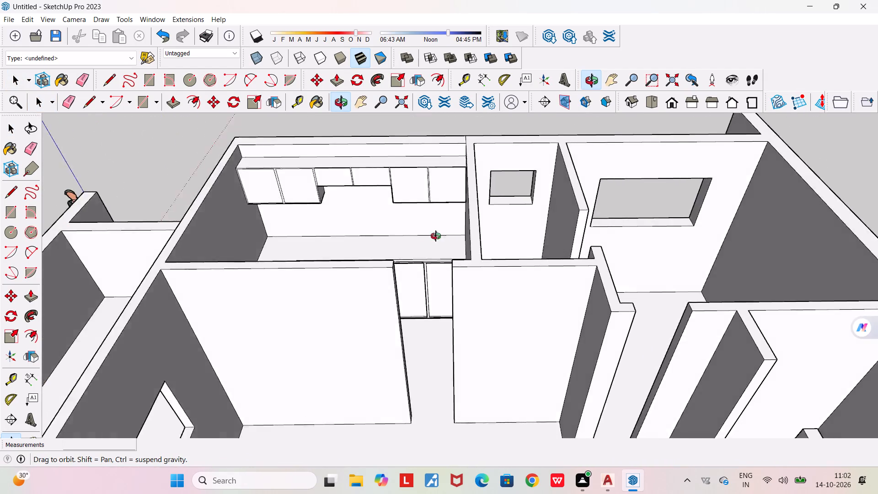
middle_drag(436, 236, 725, 266)
scroll(583, 256, up, 2)
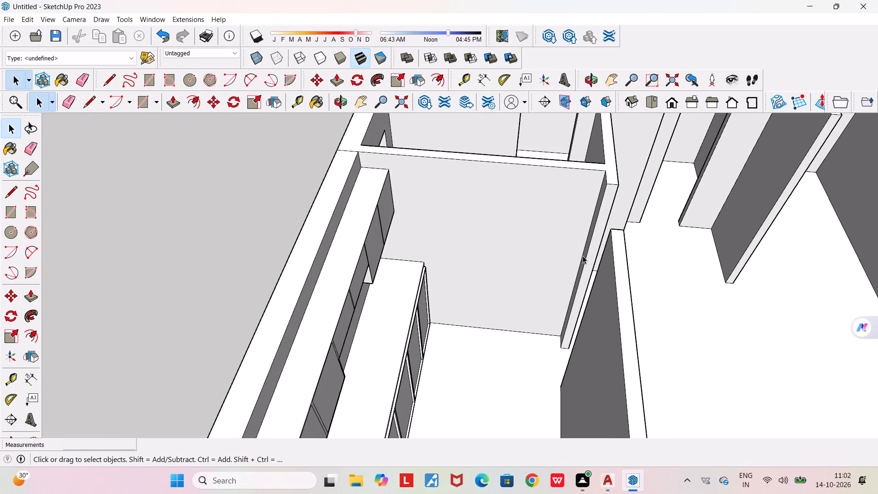
middle_drag(580, 255, 668, 214)
scroll(668, 214, down, 2)
middle_drag(639, 271, 615, 264)
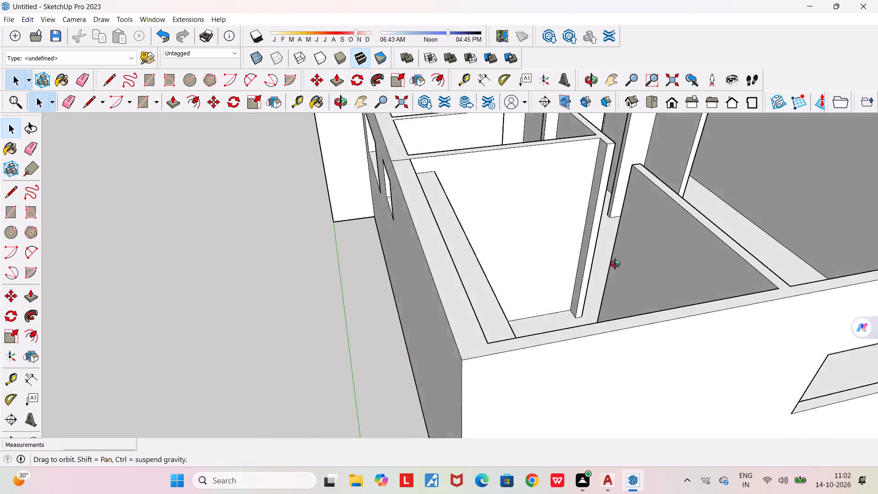
middle_drag(615, 264, 253, 247)
scroll(253, 247, down, 5)
middle_drag(416, 284, 476, 282)
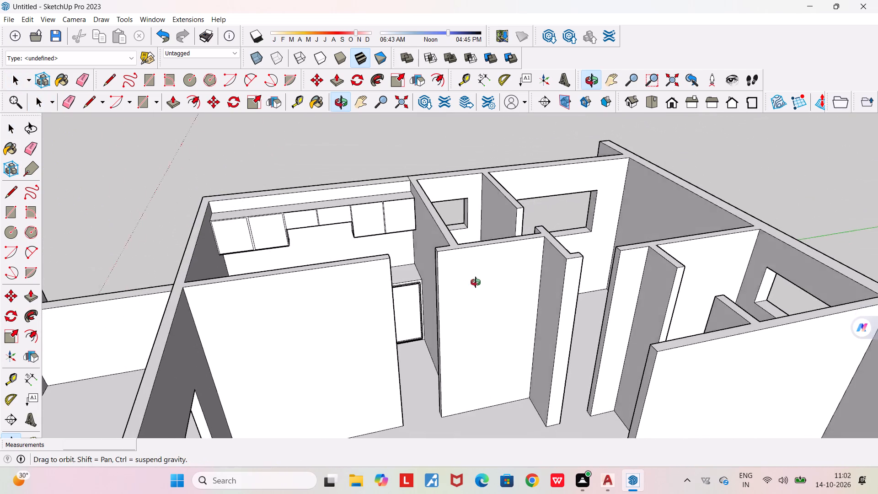
middle_drag(476, 282, 353, 358)
scroll(353, 358, down, 4)
middle_drag(323, 281, 546, 369)
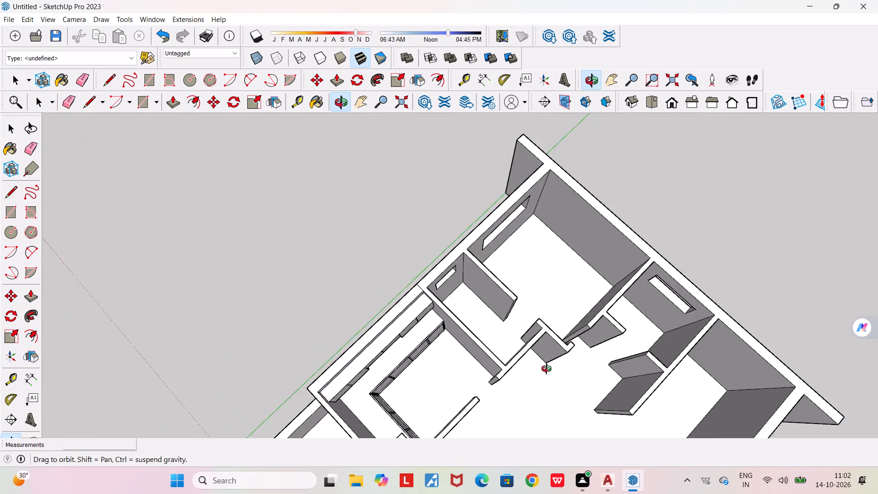
middle_drag(546, 369, 230, 236)
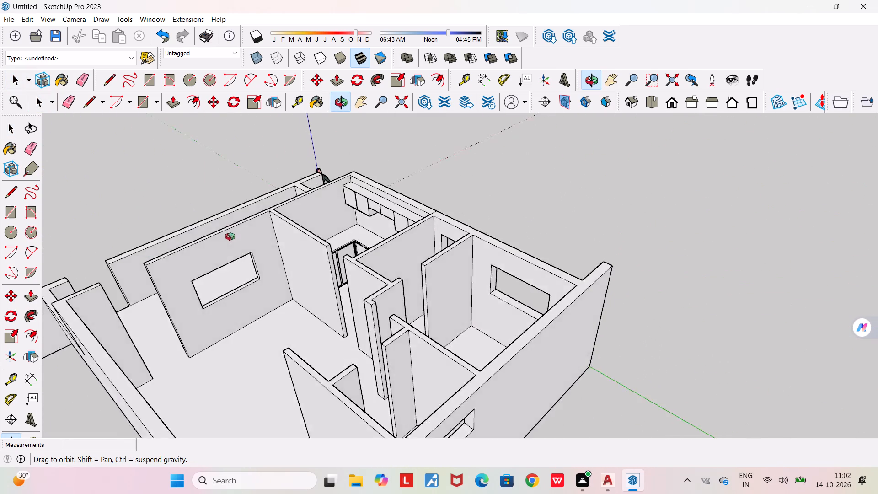
middle_drag(230, 236, 363, 326)
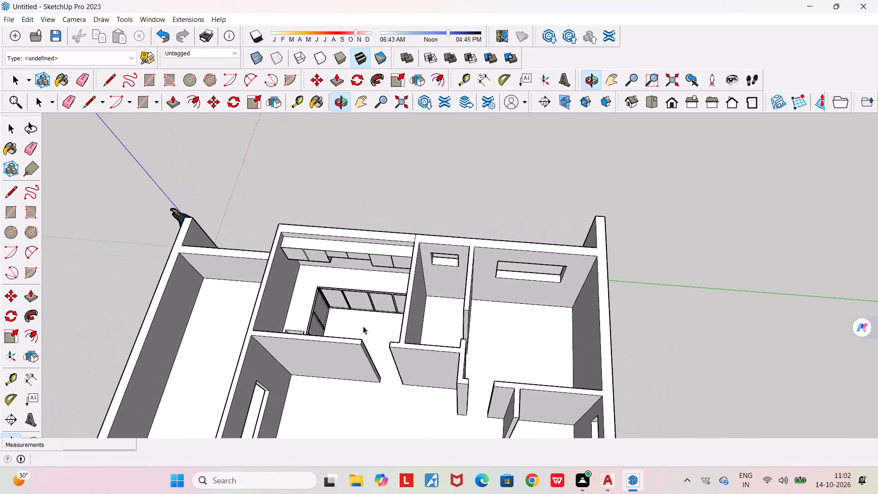
scroll(363, 325, down, 6)
middle_drag(380, 362, 473, 281)
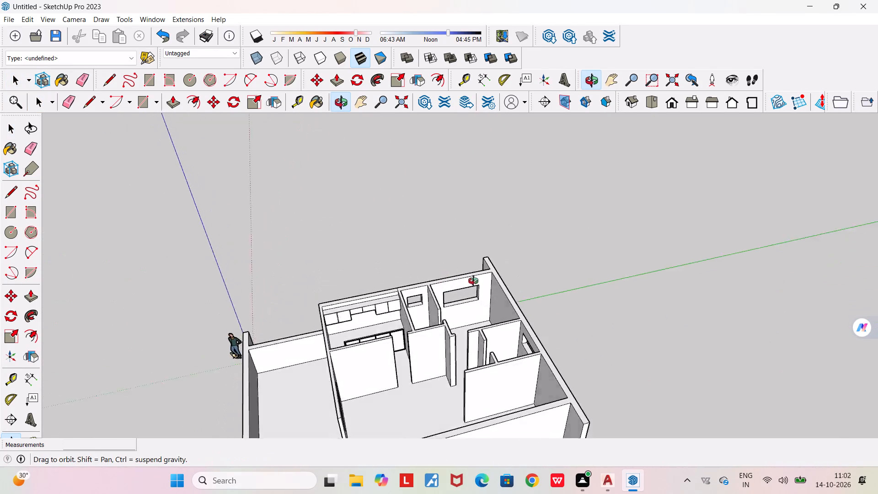
middle_drag(473, 281, 498, 296)
scroll(498, 296, down, 4)
middle_drag(445, 376, 766, 416)
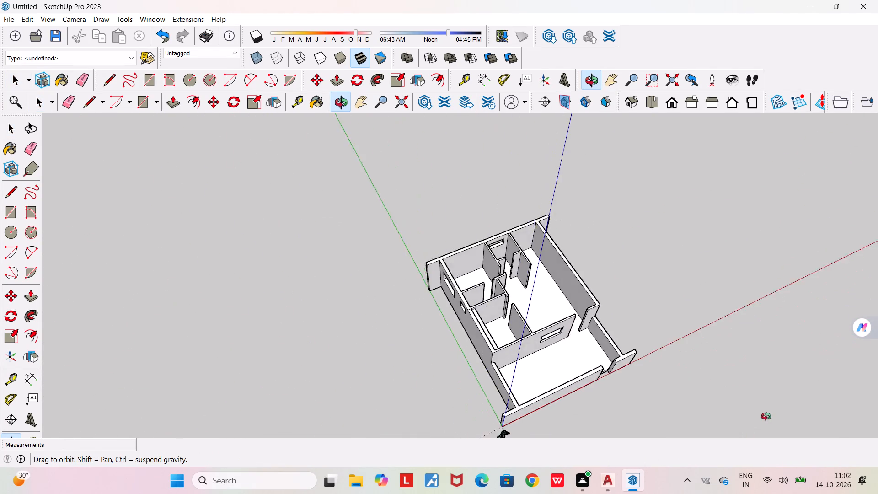
middle_drag(766, 416, 259, 411)
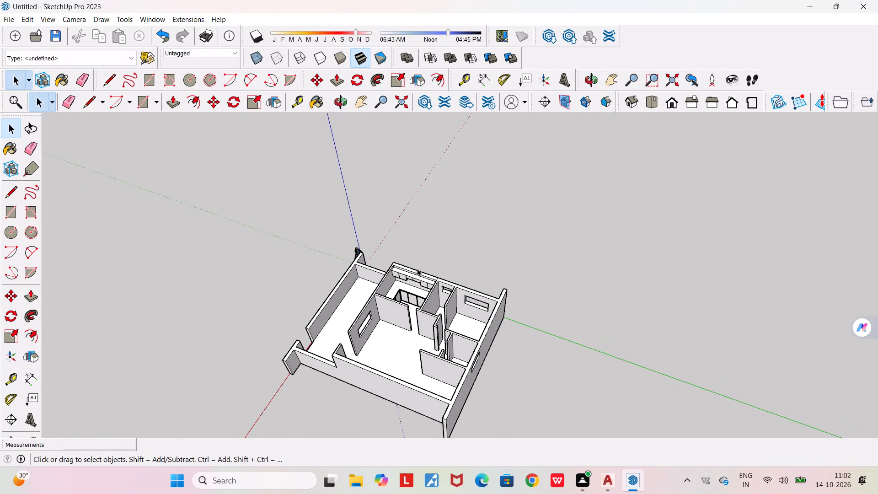
scroll(417, 268, up, 5)
scroll(392, 348, up, 1)
middle_drag(400, 339, 459, 241)
scroll(459, 241, down, 5)
middle_drag(439, 311, 455, 392)
scroll(455, 392, down, 1)
middle_drag(423, 409, 675, 398)
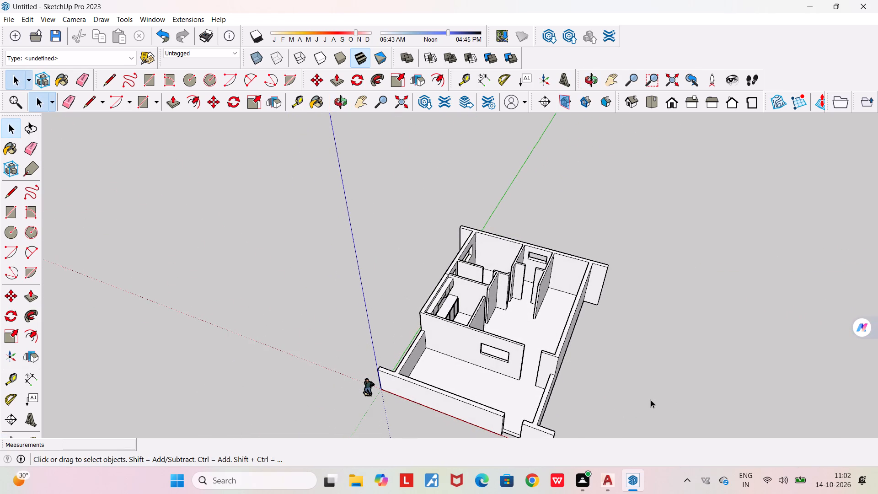
scroll(651, 400, down, 4)
middle_drag(651, 400, 621, 364)
scroll(621, 364, down, 4)
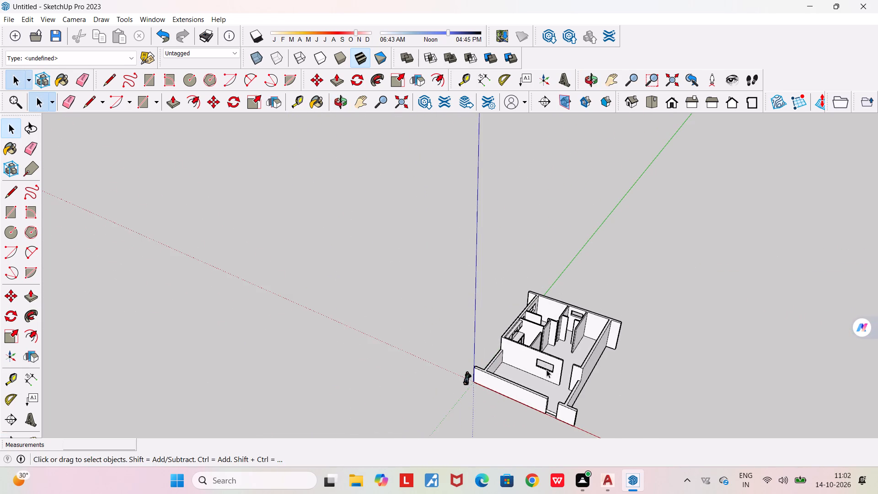
middle_drag(528, 316, 504, 271)
scroll(504, 271, down, 6)
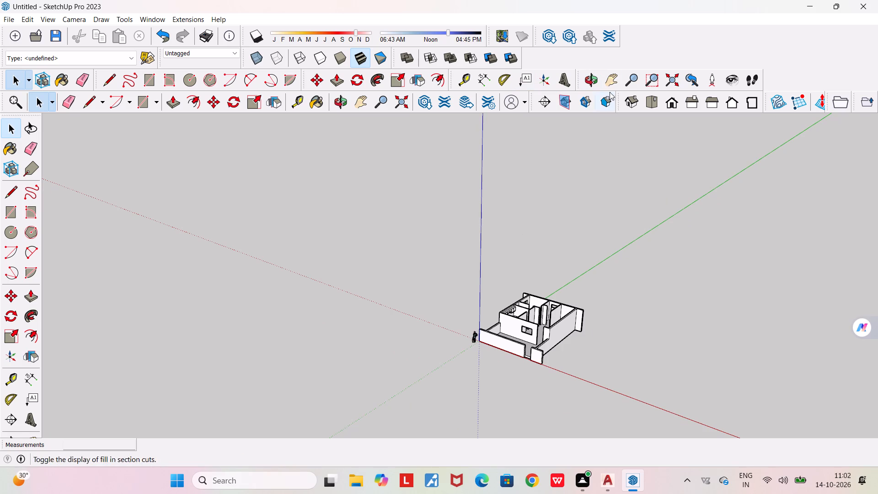
Examine the whole building model from the front, the side and above, including its walls, rooms and window openings.
click(616, 79)
drag(551, 216, 399, 148)
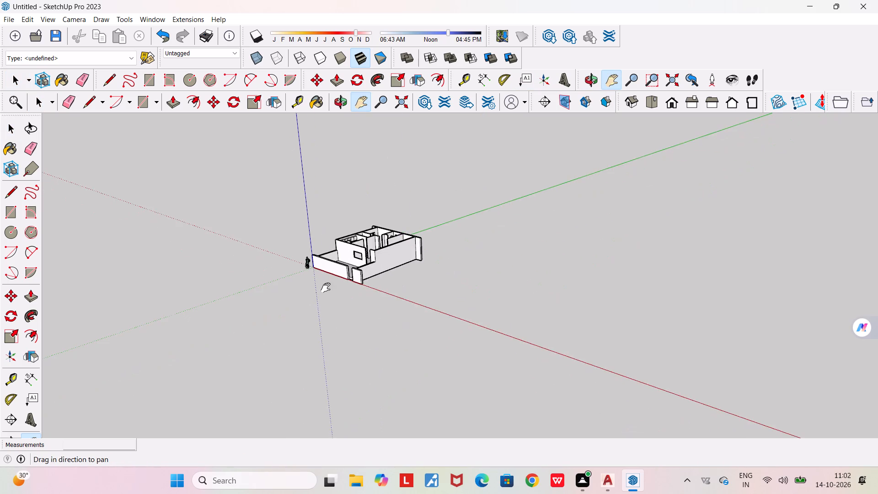
middle_drag(327, 290, 524, 447)
middle_drag(500, 424, 320, 381)
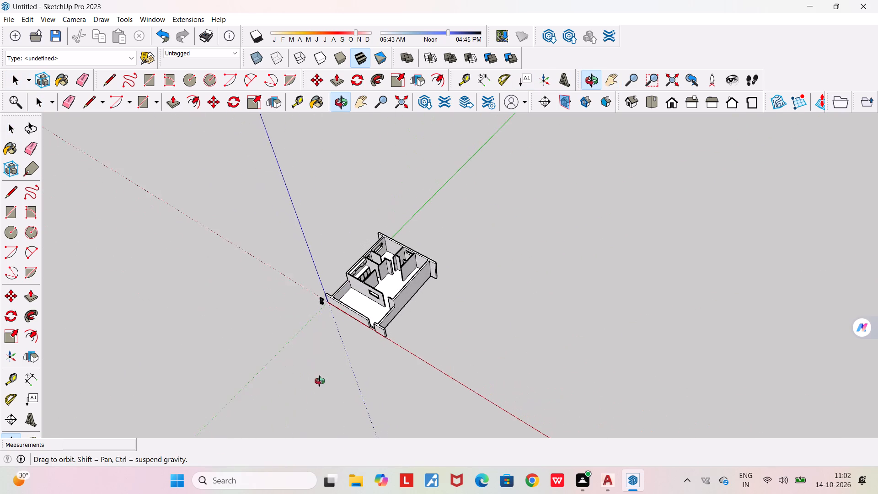
middle_drag(320, 381, 316, 378)
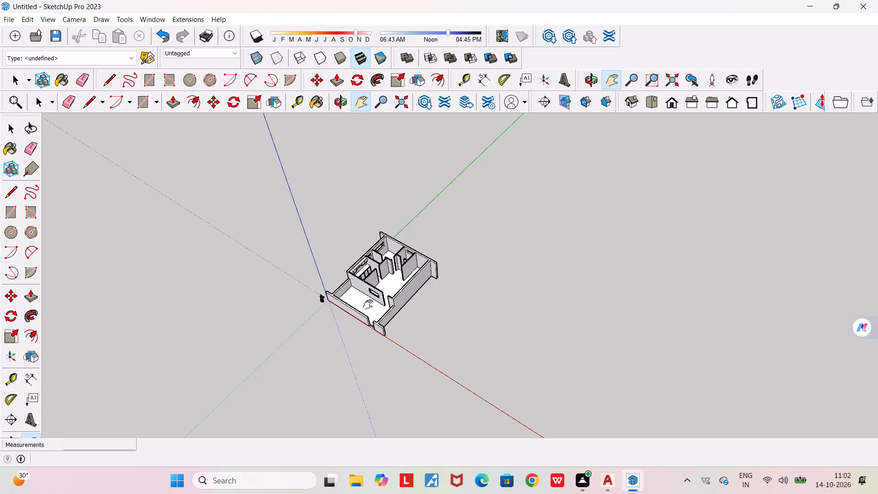
scroll(368, 305, up, 7)
middle_drag(369, 285, 375, 332)
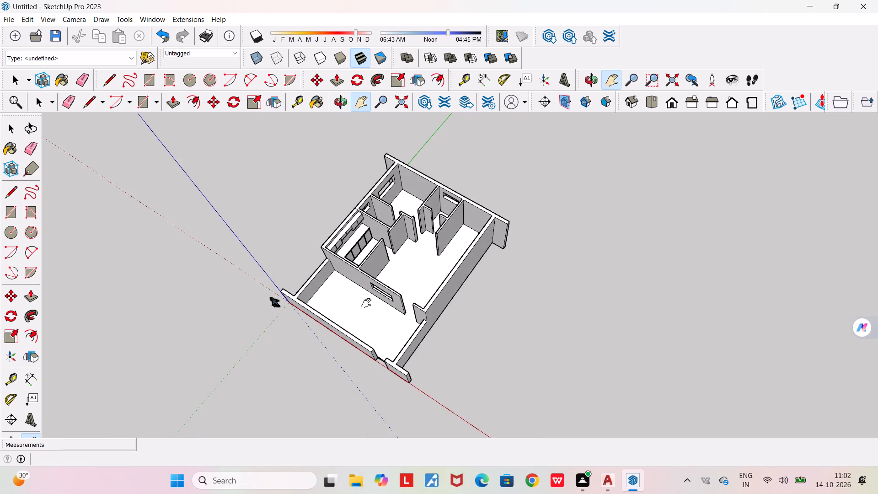
scroll(364, 263, up, 4)
middle_drag(387, 293, 282, 273)
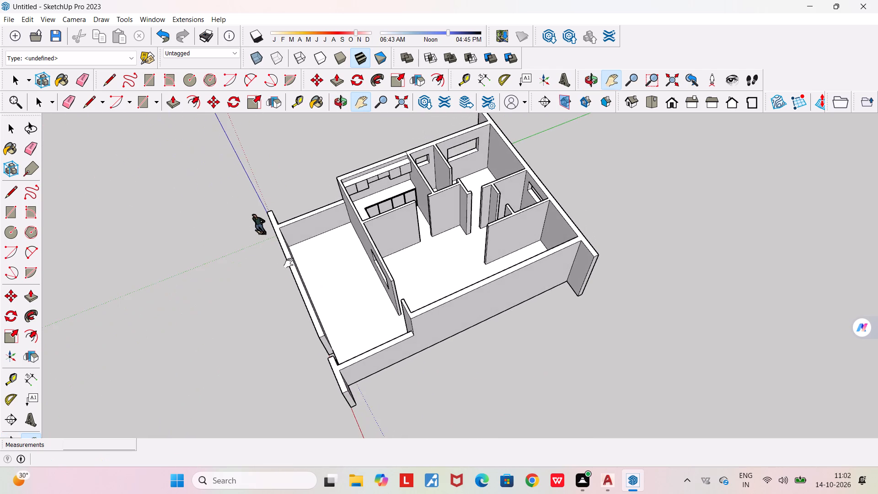
scroll(374, 204, up, 4)
middle_drag(407, 253, 269, 290)
scroll(271, 290, down, 4)
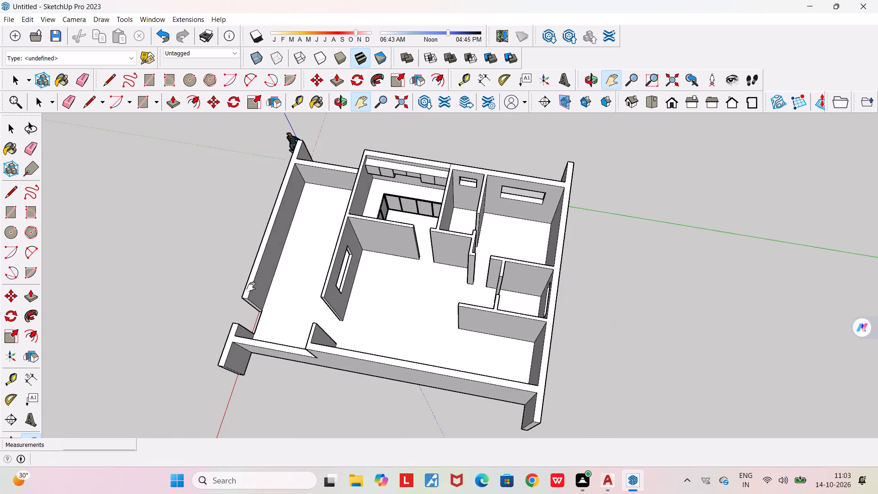
Examine the kitchen's overhead cabinets, L-shaped counter and sink close up from above, along with the adjoining rooms.
scroll(406, 191, up, 7)
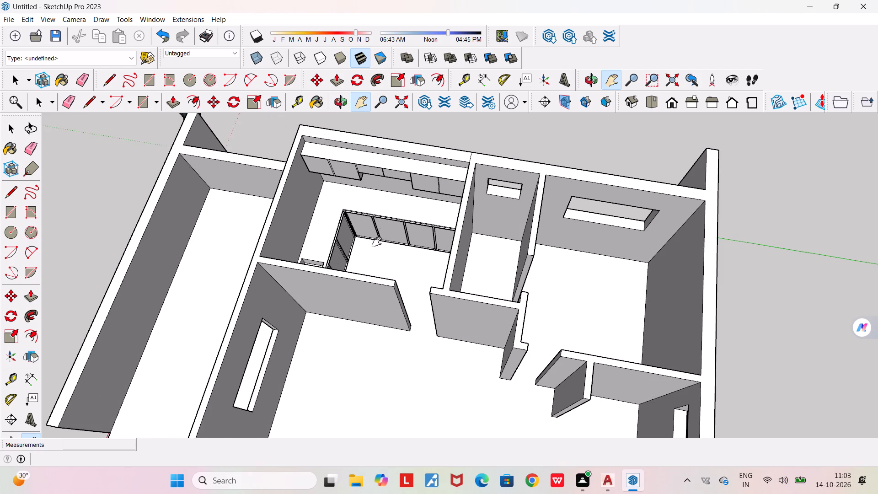
middle_drag(372, 248, 356, 215)
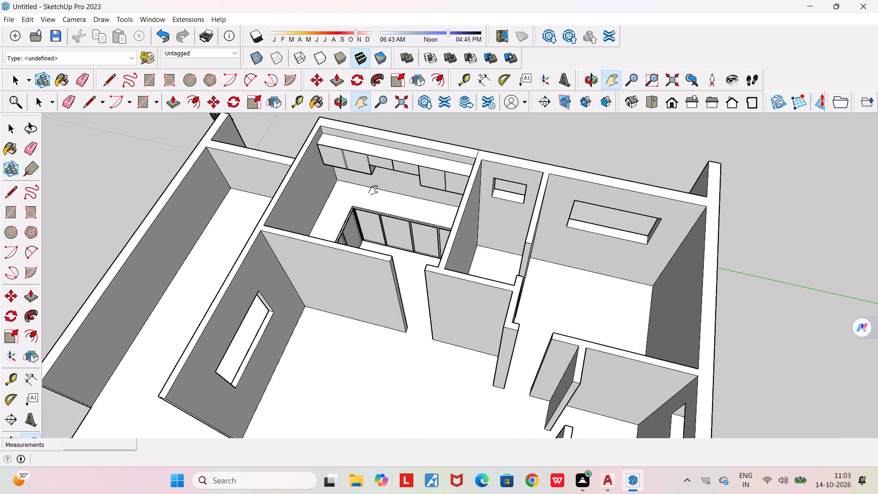
scroll(380, 167, up, 8)
scroll(380, 167, down, 2)
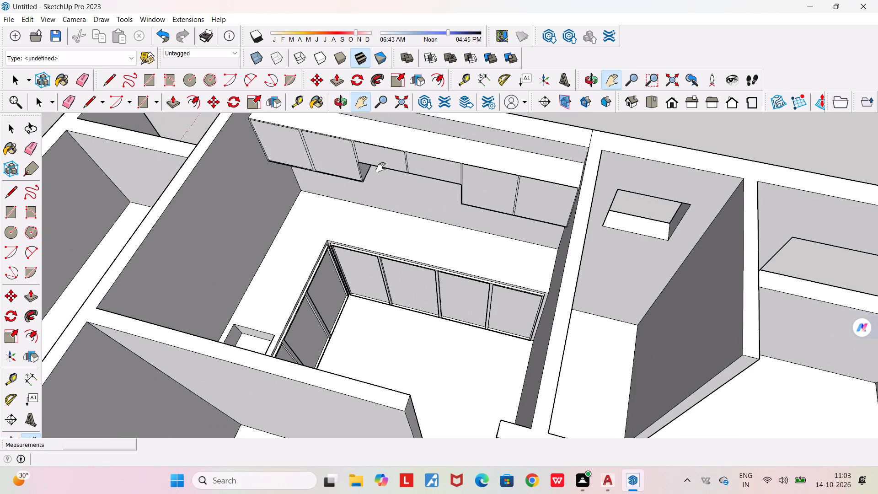
middle_drag(359, 185, 321, 214)
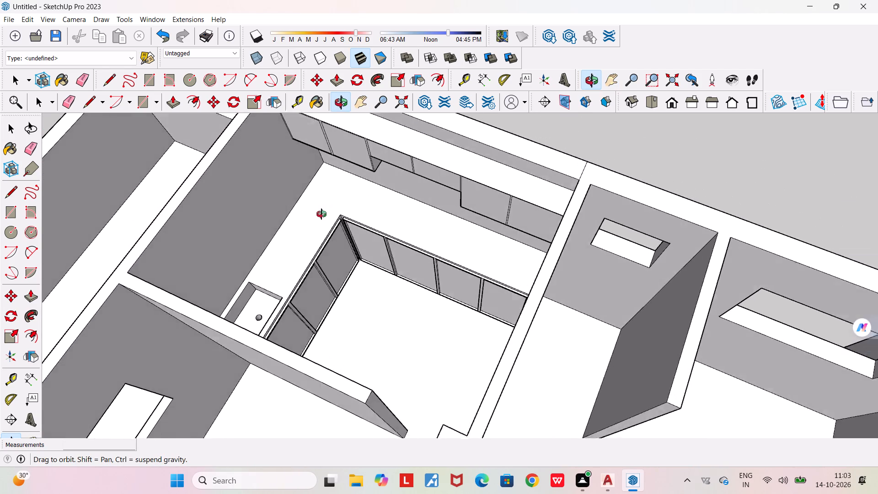
middle_drag(321, 214, 327, 214)
scroll(351, 185, down, 5)
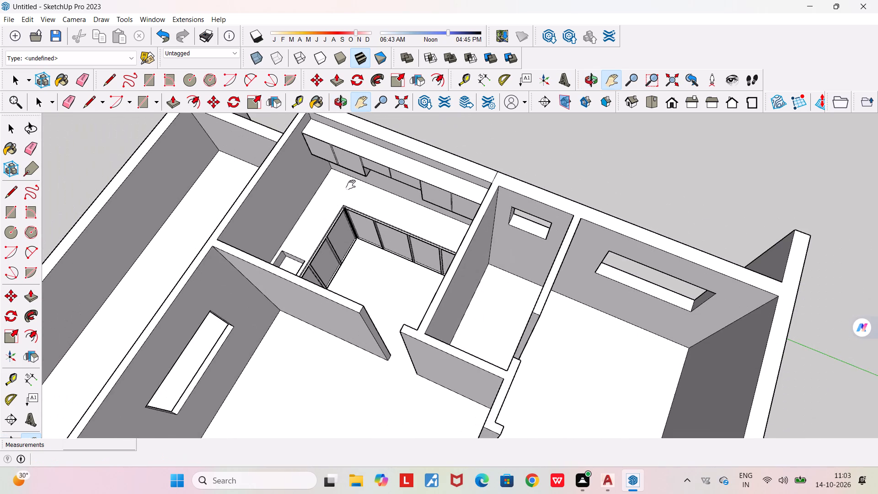
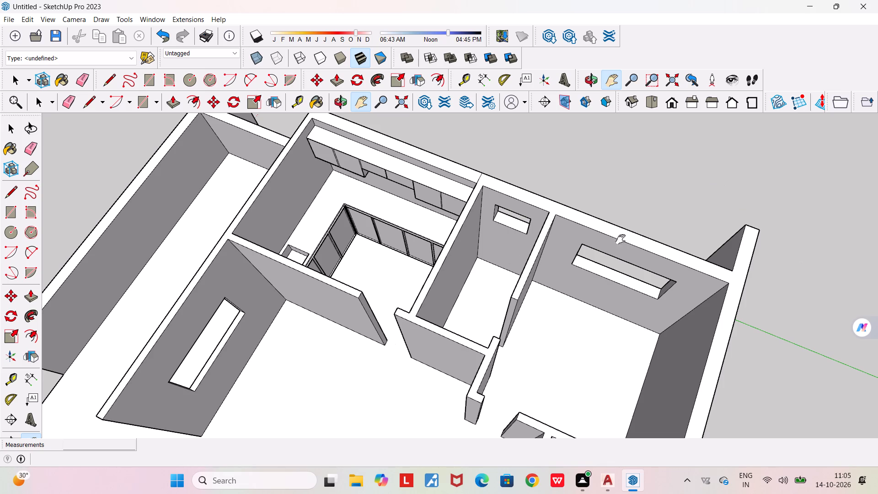
Examine the whole house model from several sides, covering the room layout, partition walls and window openings.
scroll(548, 288, down, 11)
middle_drag(491, 367, 586, 367)
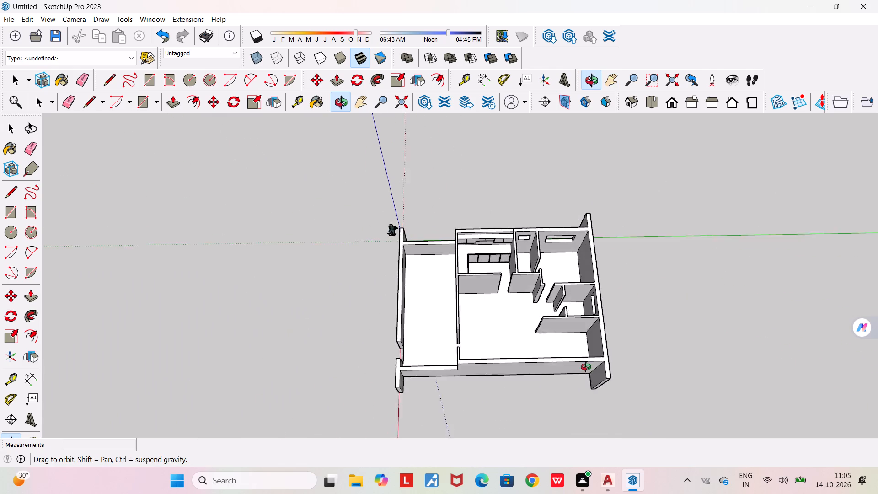
middle_drag(586, 367, 809, 351)
scroll(545, 226, up, 4)
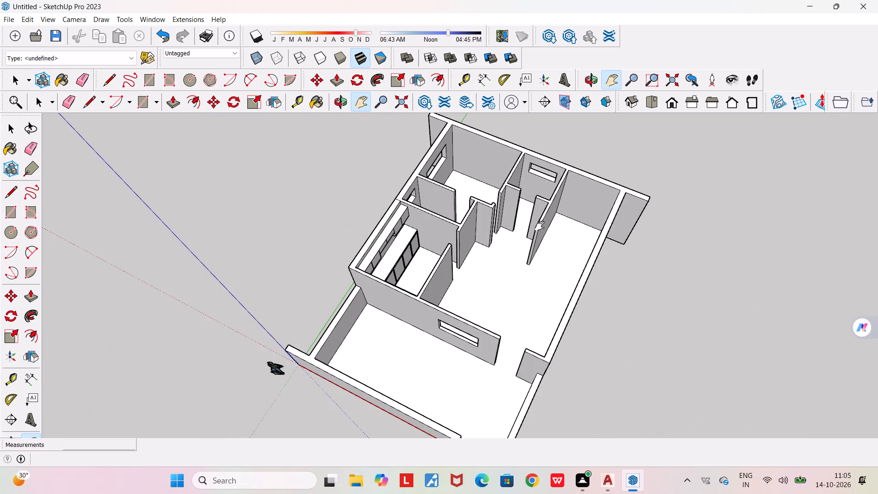
scroll(502, 259, up, 3)
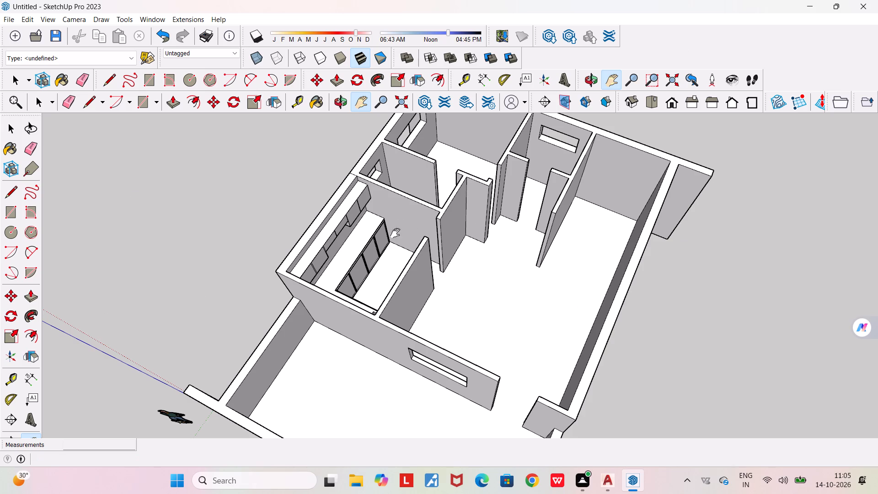
scroll(393, 251, up, 3)
middle_drag(398, 319, 273, 286)
scroll(273, 286, down, 4)
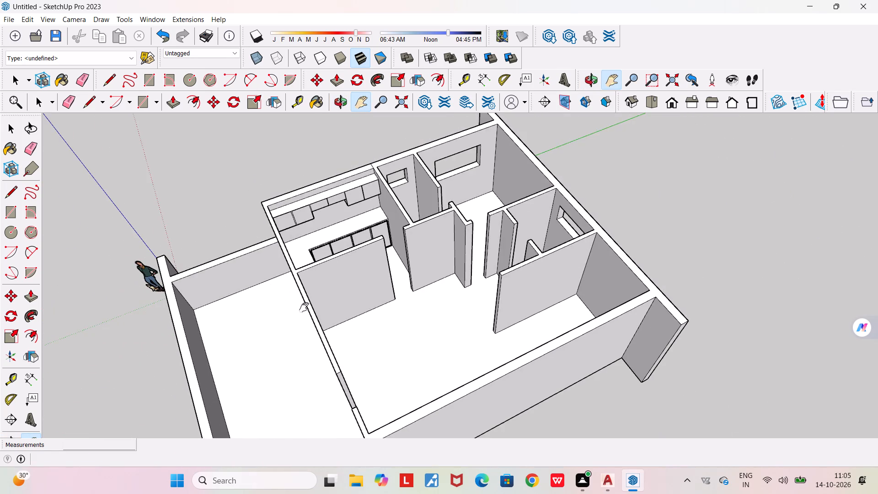
middle_drag(304, 310, 125, 403)
middle_drag(373, 287, 284, 235)
scroll(284, 235, down, 4)
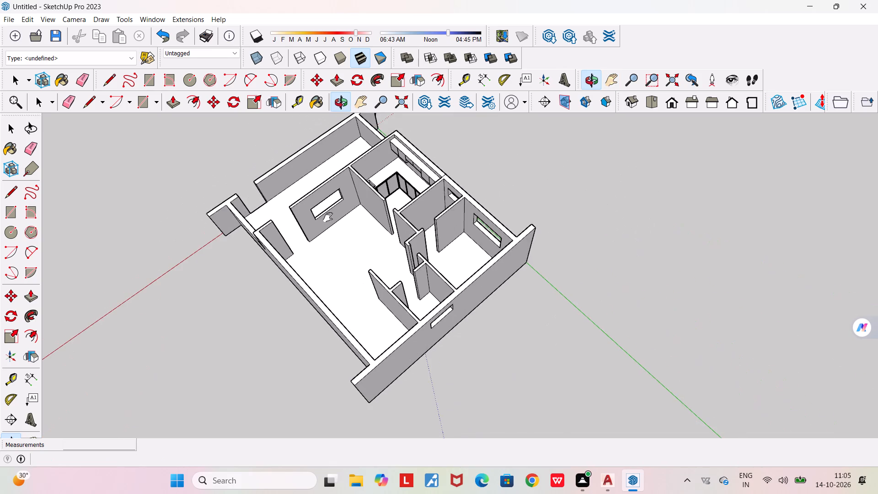
scroll(396, 168, up, 7)
middle_drag(393, 219, 298, 212)
scroll(298, 212, down, 4)
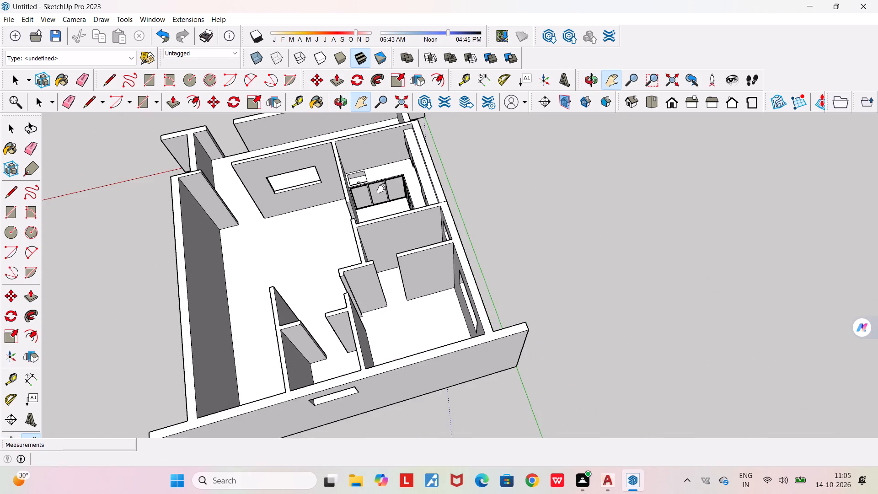
Examine the kitchen's sink counter and cabinets and how the kitchen sits against the adjoining rooms and outer wall.
scroll(394, 187, up, 2)
middle_drag(394, 187, 307, 219)
scroll(436, 137, up, 9)
middle_drag(385, 177, 386, 181)
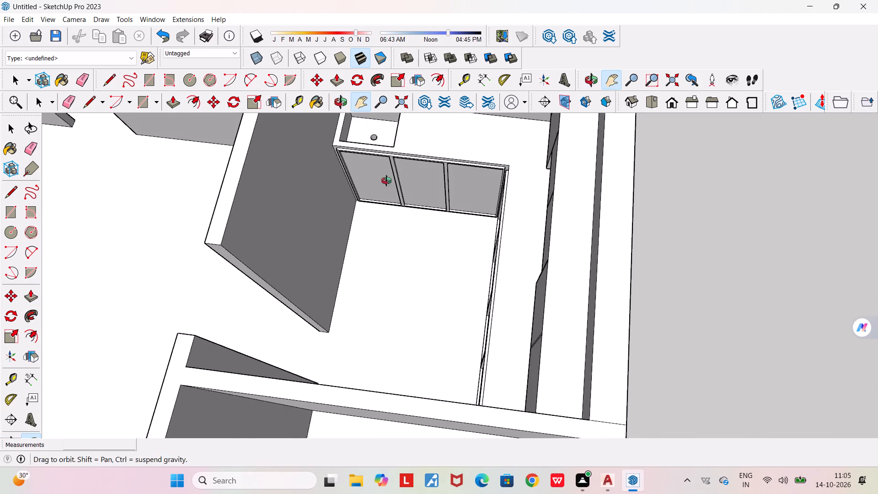
middle_drag(386, 181, 421, 238)
scroll(421, 238, down, 6)
middle_drag(411, 294, 740, 138)
scroll(563, 210, up, 3)
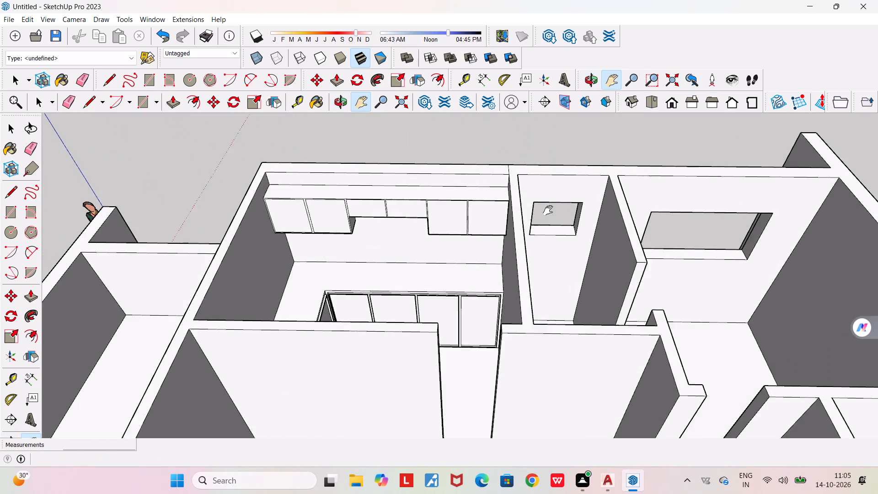
scroll(548, 210, up, 4)
middle_drag(488, 272, 577, 246)
scroll(577, 246, down, 4)
middle_drag(522, 313, 382, 347)
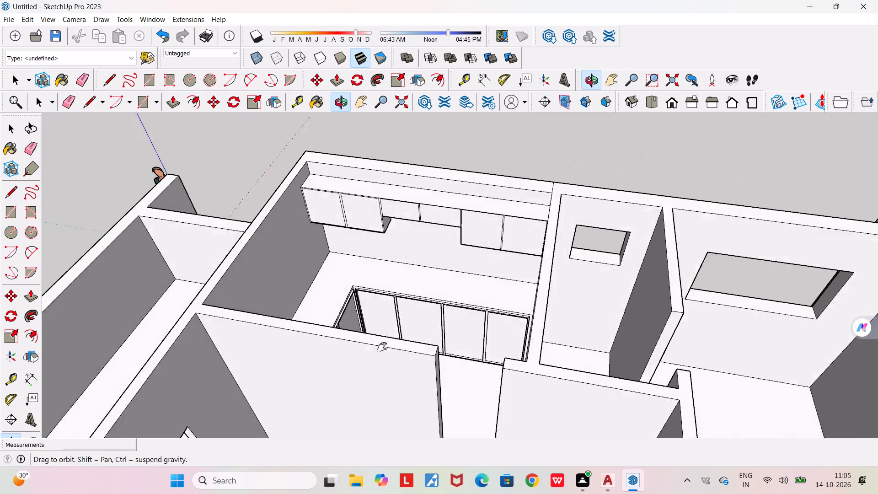
middle_drag(382, 347, 375, 349)
scroll(373, 350, down, 4)
middle_drag(394, 335, 253, 354)
scroll(341, 209, up, 5)
middle_drag(366, 224, 285, 177)
scroll(285, 177, down, 4)
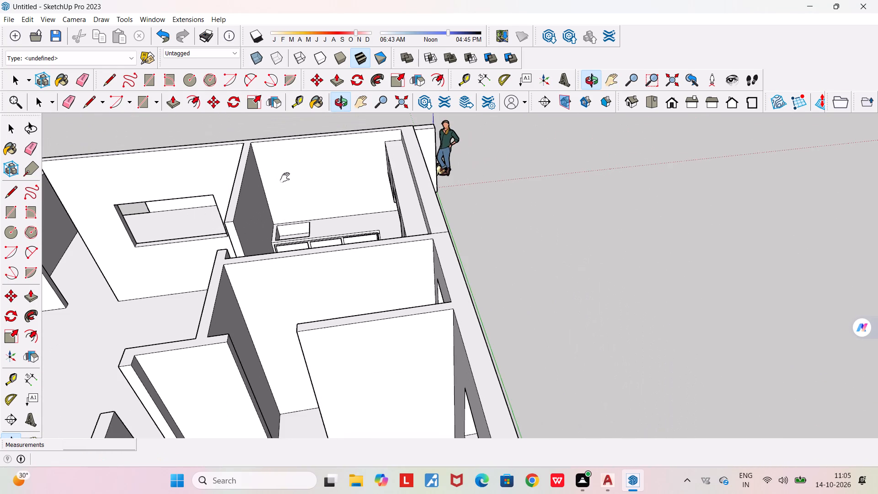
middle_drag(321, 187, 260, 189)
scroll(260, 189, down, 3)
scroll(316, 179, up, 3)
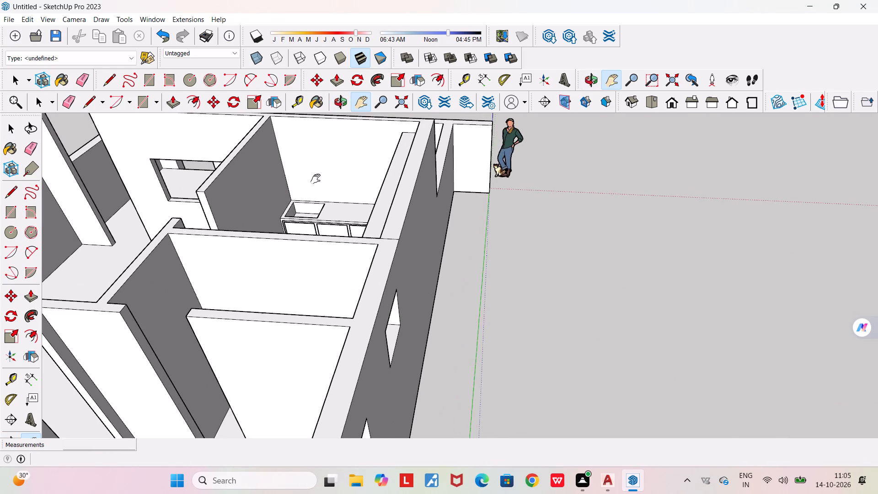
scroll(316, 179, down, 3)
scroll(316, 179, up, 3)
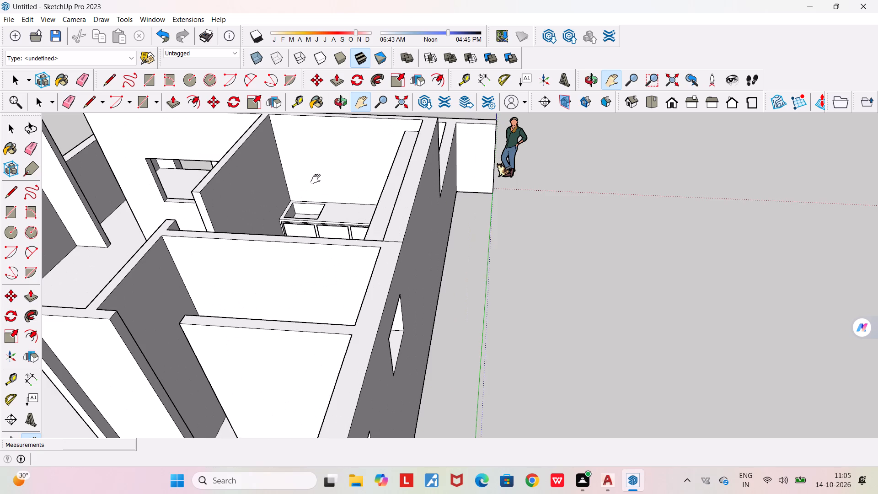
scroll(316, 179, down, 4)
middle_drag(323, 247, 664, 181)
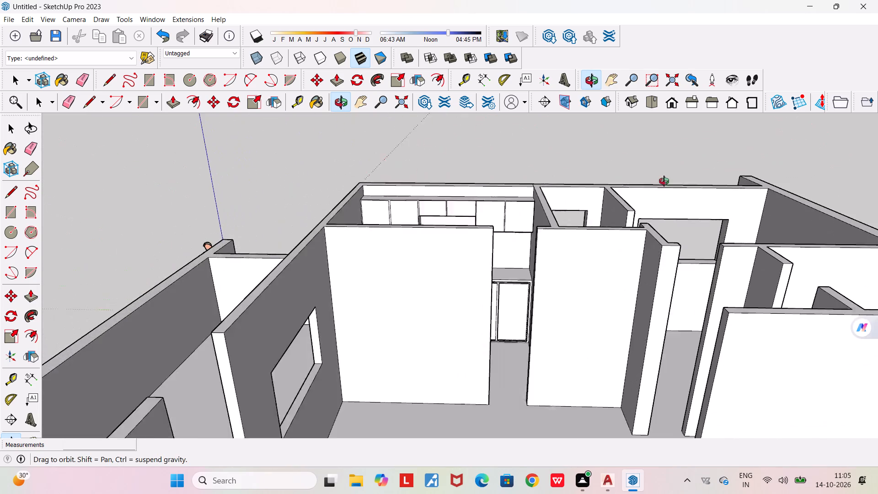
middle_drag(664, 181, 699, 223)
Inspect the kitchen up close, covering the wall cabinets, the wall below them, the L-shaped countertop, sink and base cabinets.
scroll(501, 271, up, 5)
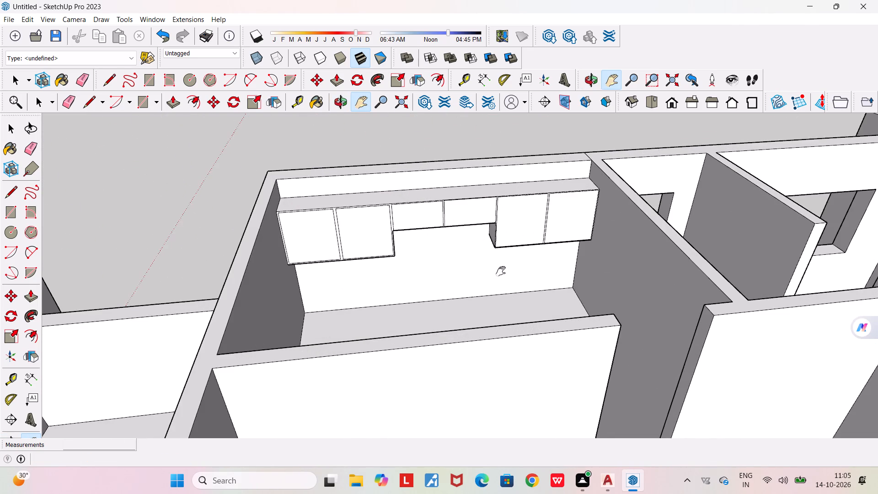
middle_drag(501, 271, 262, 285)
scroll(390, 202, up, 5)
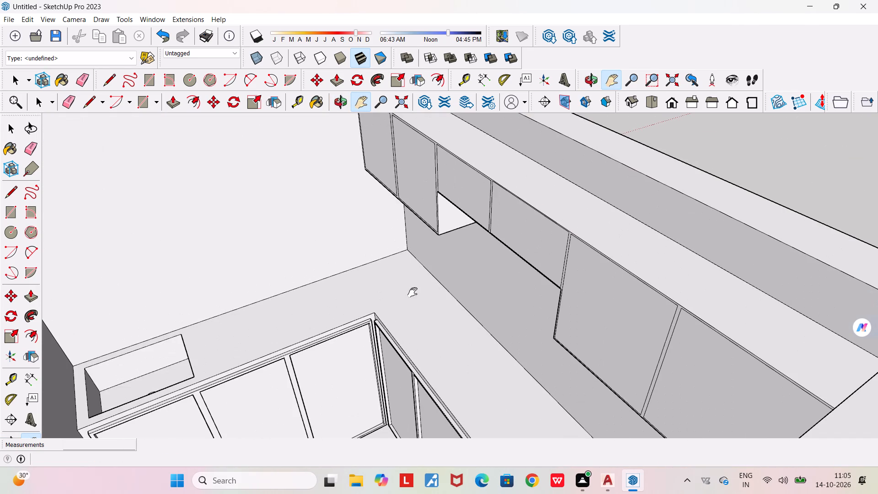
middle_drag(412, 292, 495, 205)
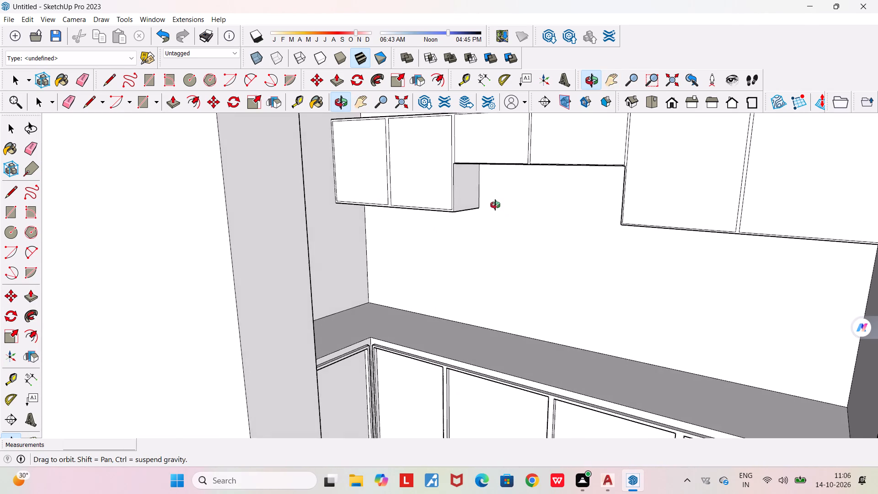
middle_drag(495, 205, 488, 209)
middle_drag(485, 246, 645, 378)
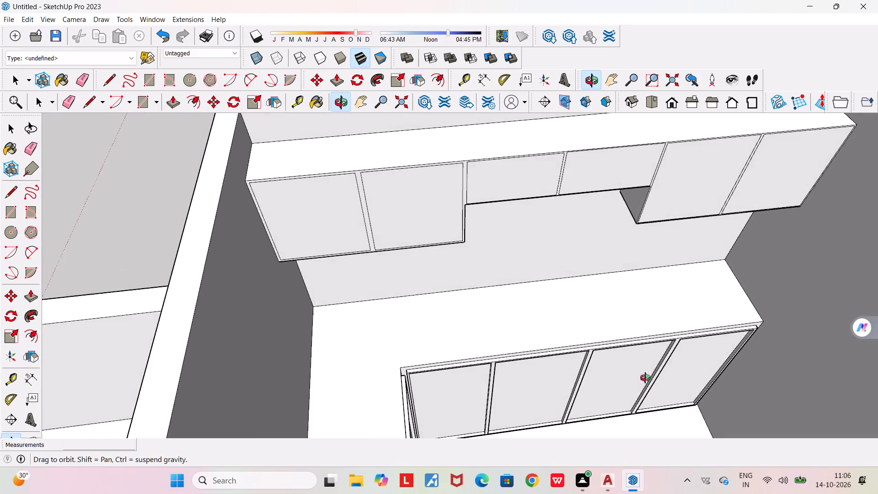
middle_drag(645, 378, 643, 358)
scroll(469, 292, up, 5)
middle_drag(423, 278, 428, 232)
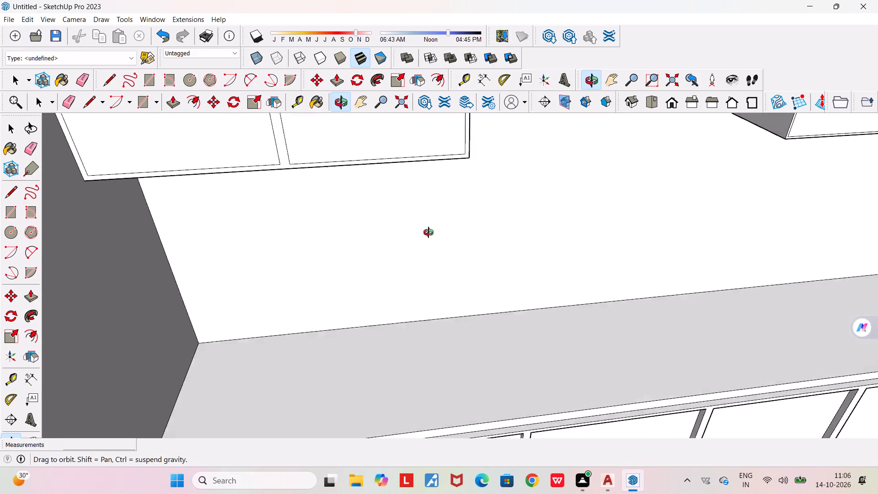
middle_drag(428, 232, 425, 218)
scroll(425, 218, down, 4)
middle_drag(425, 218, 369, 343)
scroll(370, 342, down, 3)
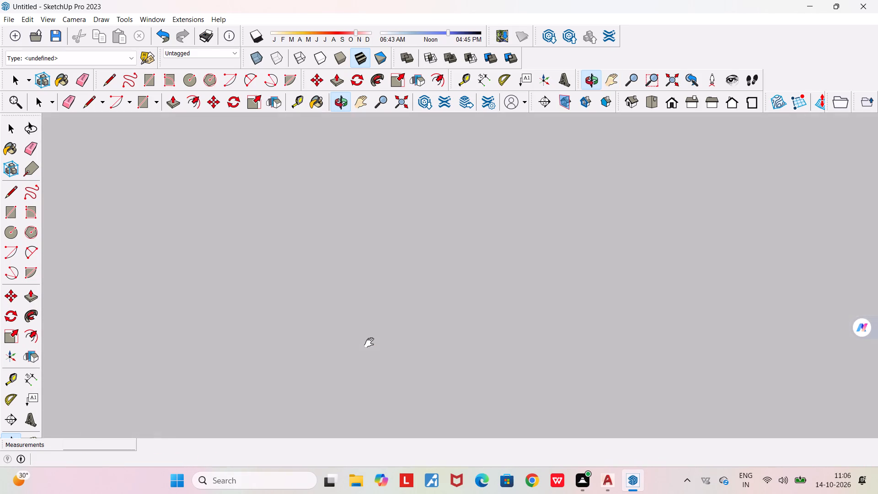
scroll(369, 343, down, 15)
middle_drag(476, 234, 407, 267)
scroll(421, 267, down, 1)
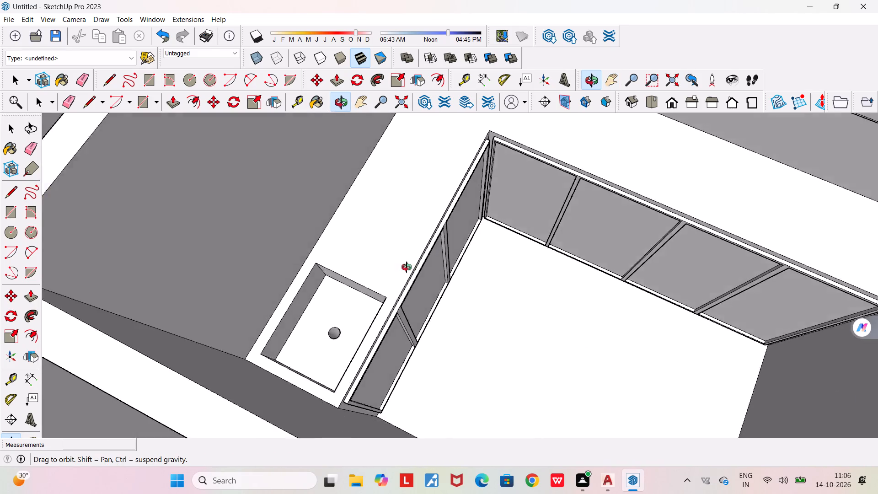
middle_drag(407, 267, 277, 252)
scroll(273, 252, down, 7)
middle_drag(552, 318, 732, 324)
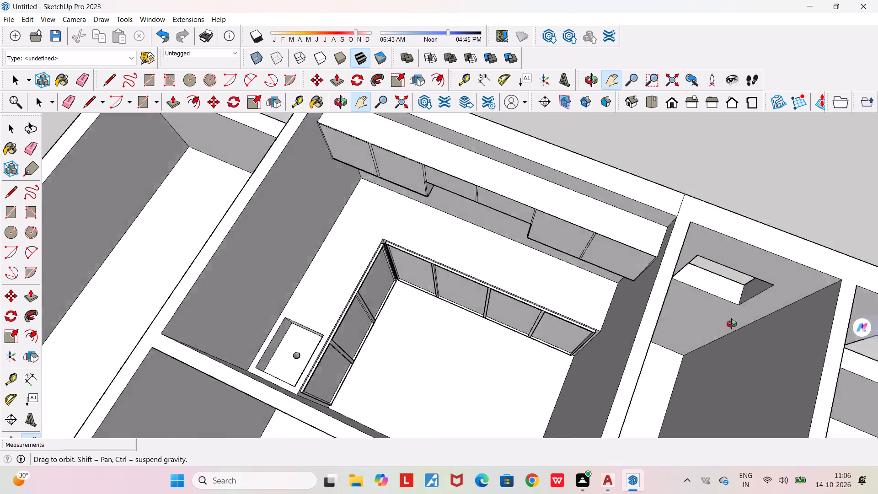
middle_drag(732, 324, 803, 250)
scroll(461, 202, up, 5)
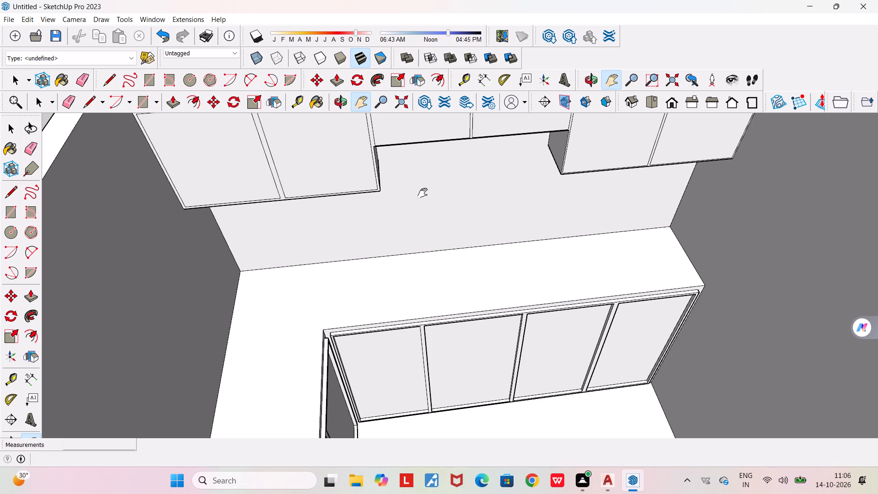
Review the kitchen's upper and lower cabinets together with the surrounding walls and neighbouring rooms from several angles.
scroll(423, 193, down, 5)
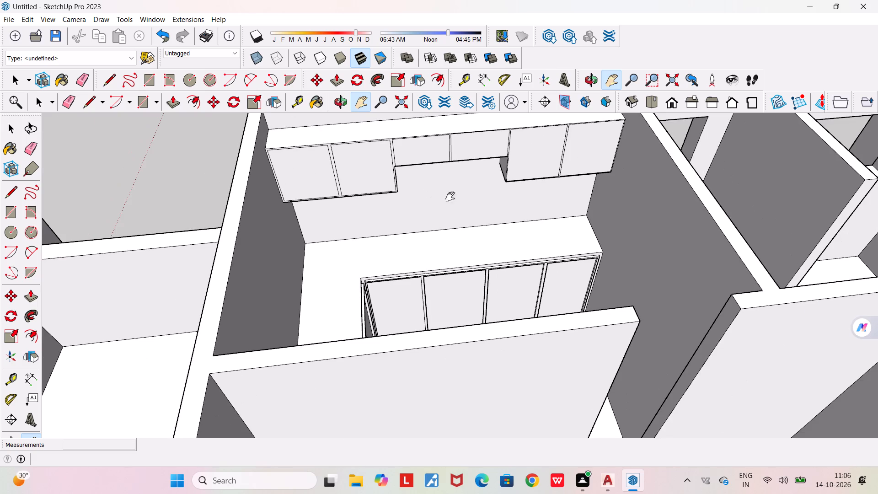
middle_drag(540, 246, 428, 236)
middle_drag(468, 284, 441, 274)
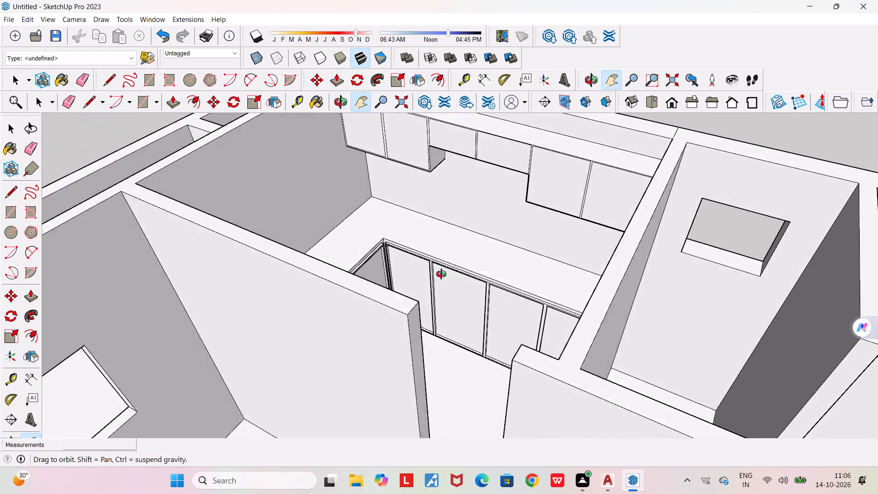
middle_drag(441, 274, 386, 262)
scroll(386, 262, down, 4)
middle_drag(393, 270, 538, 276)
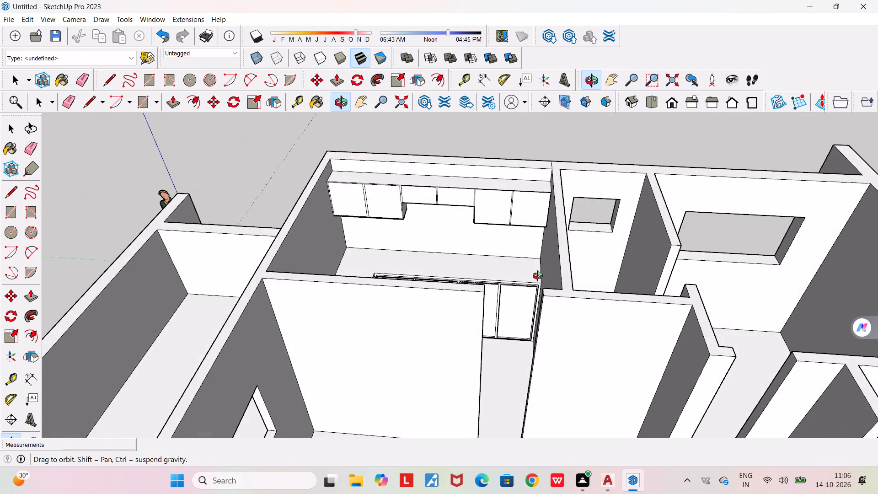
middle_drag(538, 276, 543, 275)
scroll(534, 264, up, 3)
middle_drag(518, 246, 564, 236)
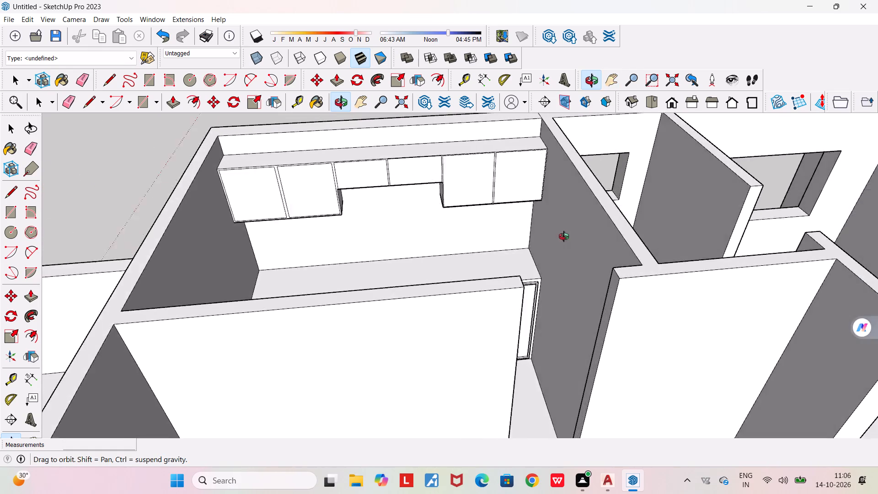
middle_drag(564, 236, 672, 258)
scroll(672, 258, down, 1)
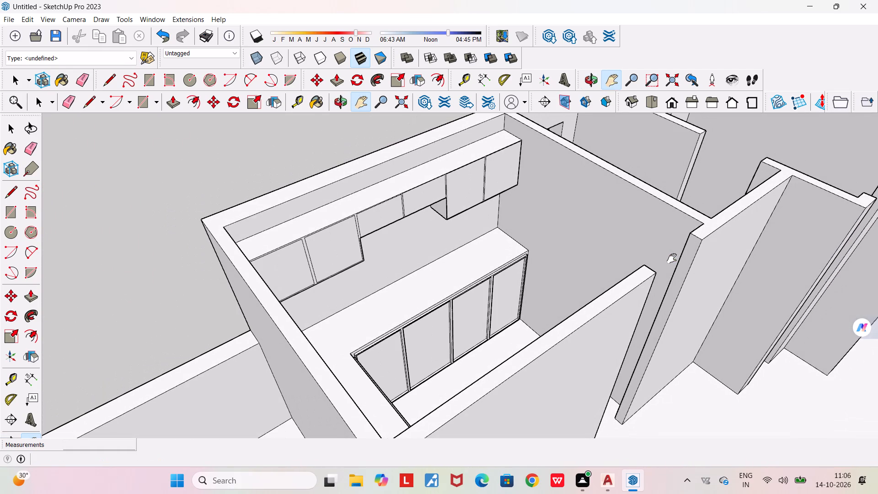
middle_drag(669, 258, 290, 290)
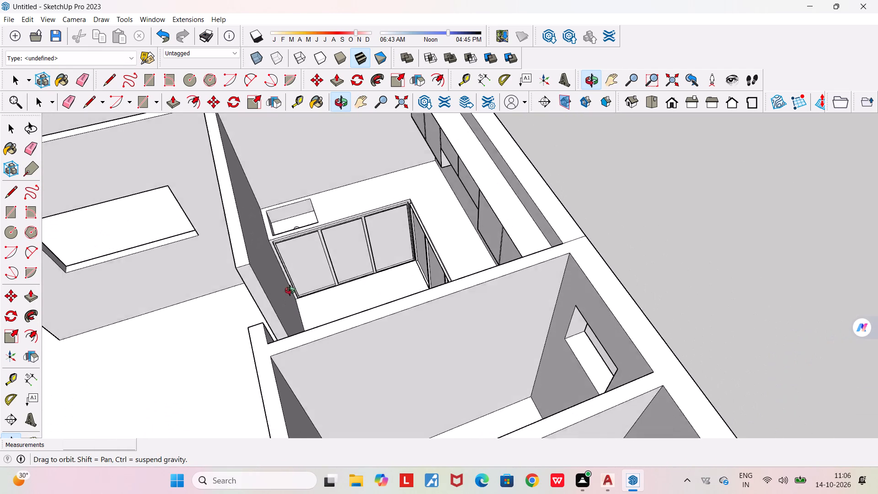
middle_drag(290, 290, 290, 289)
scroll(290, 289, down, 4)
scroll(290, 289, up, 5)
middle_drag(307, 311, 417, 341)
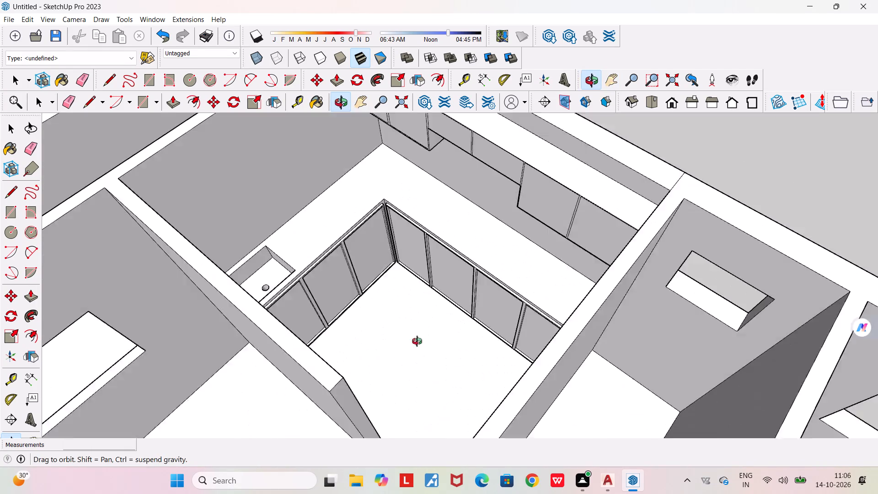
middle_drag(417, 341, 462, 332)
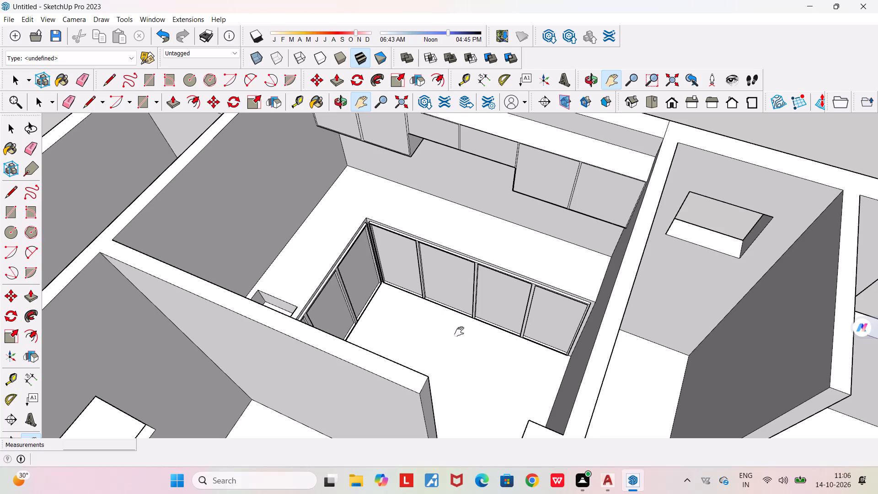
scroll(465, 332, down, 1)
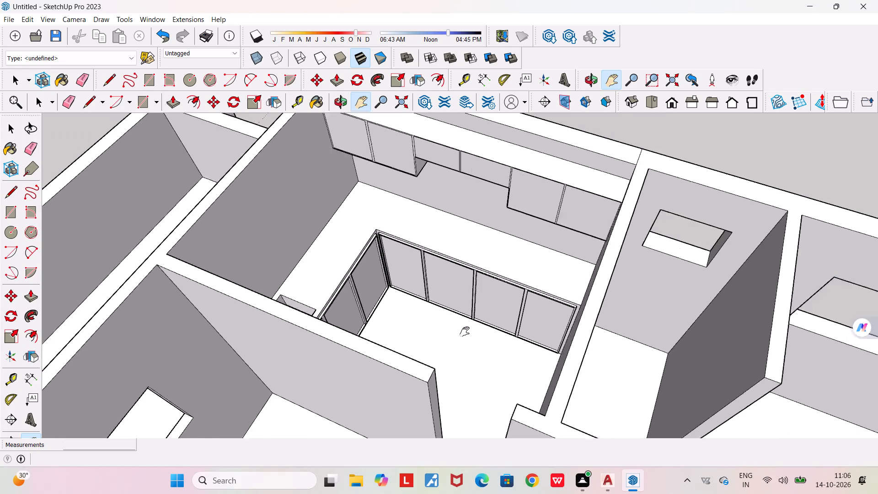
scroll(465, 332, down, 1)
middle_drag(460, 331, 406, 301)
scroll(406, 301, down, 3)
scroll(407, 302, up, 4)
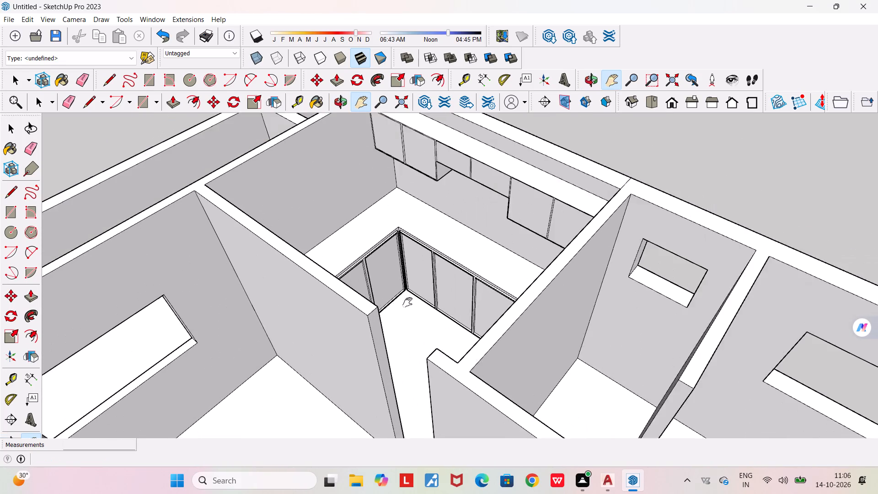
scroll(534, 351, down, 2)
middle_drag(610, 389, 668, 387)
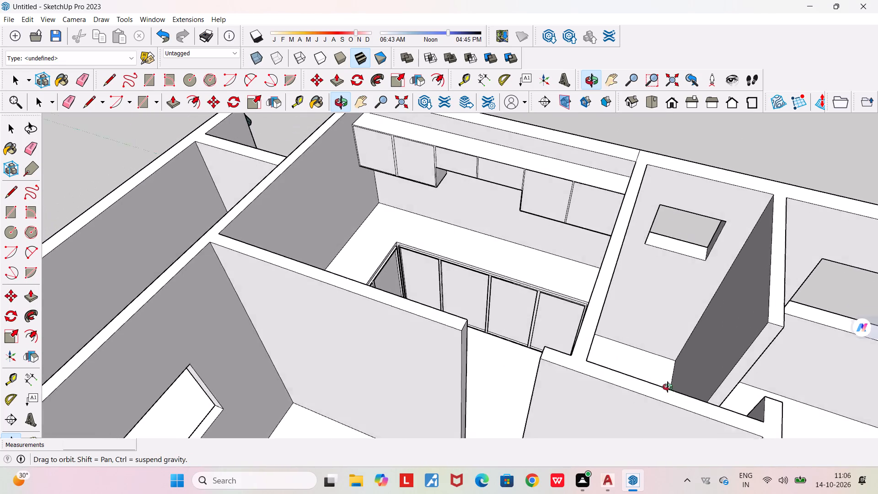
middle_drag(668, 387, 647, 428)
scroll(647, 428, down, 1)
scroll(532, 294, down, 5)
middle_drag(694, 378, 744, 347)
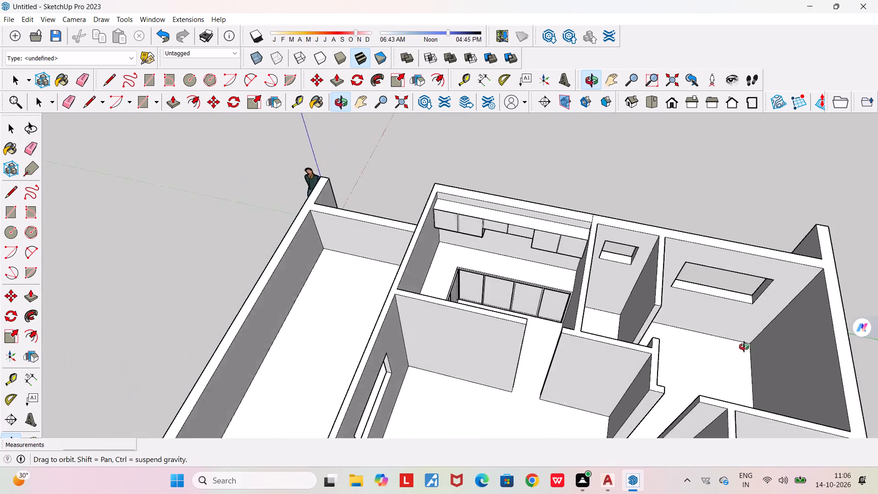
middle_drag(744, 347, 750, 420)
scroll(391, 278, up, 5)
middle_drag(572, 301, 472, 238)
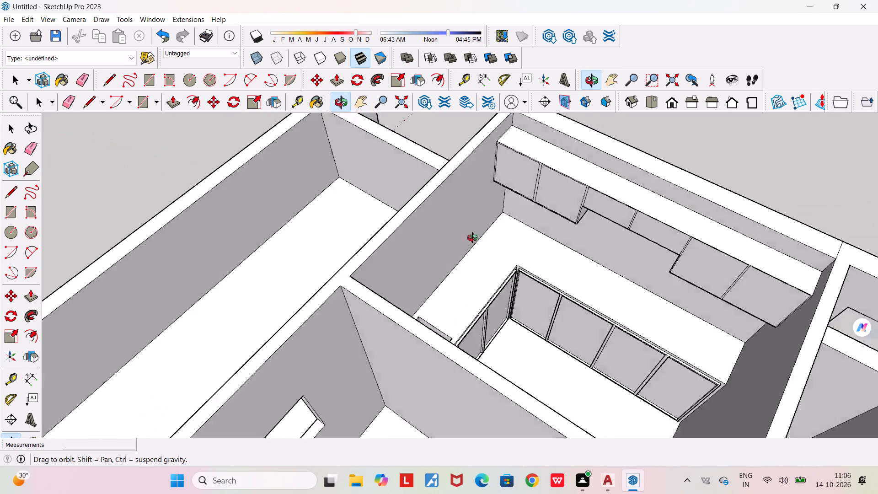
Examine the kitchen's wall cabinets, L-shaped counter, sink and base cabinets in relation to the surrounding walls and adjoining rooms.
middle_drag(472, 238, 393, 186)
scroll(496, 240, up, 3)
middle_drag(534, 305, 617, 277)
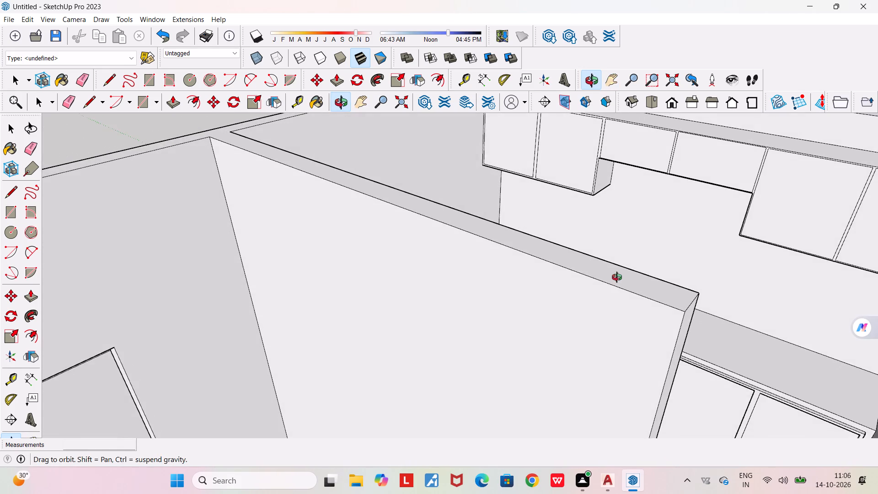
middle_drag(617, 277, 616, 277)
scroll(616, 277, up, 3)
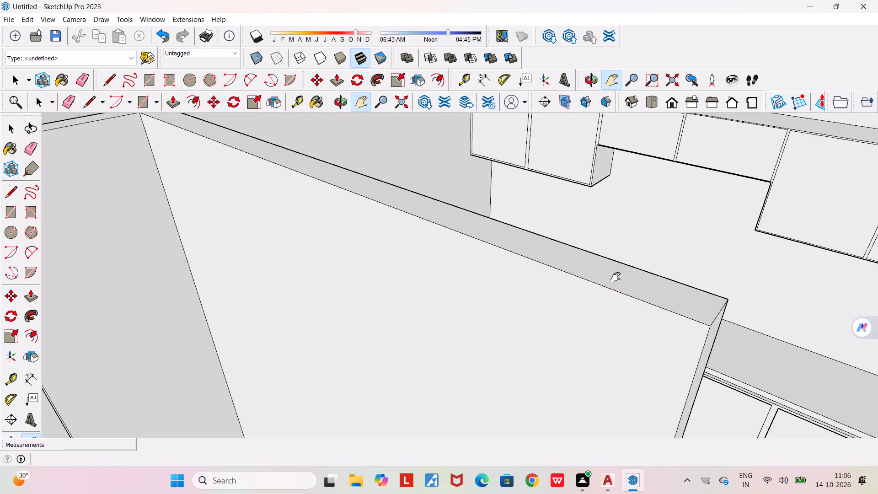
scroll(616, 277, down, 10)
middle_drag(609, 272, 597, 347)
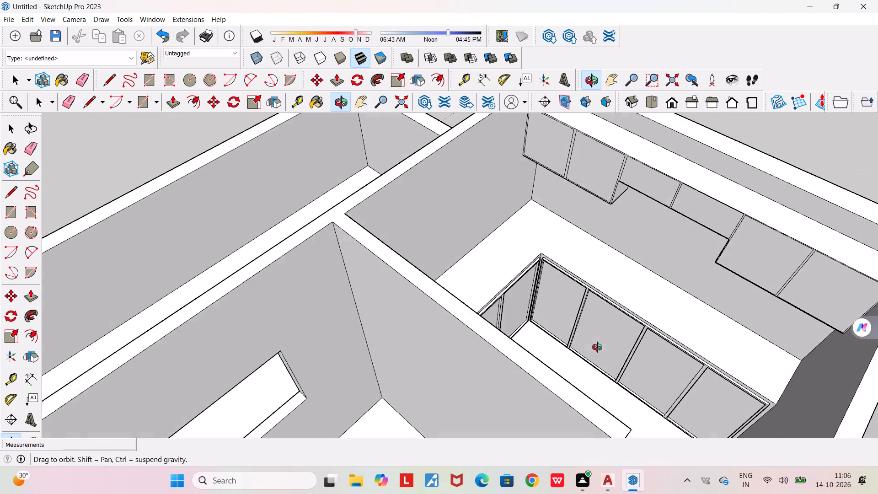
middle_drag(597, 347, 600, 365)
middle_drag(724, 373, 831, 383)
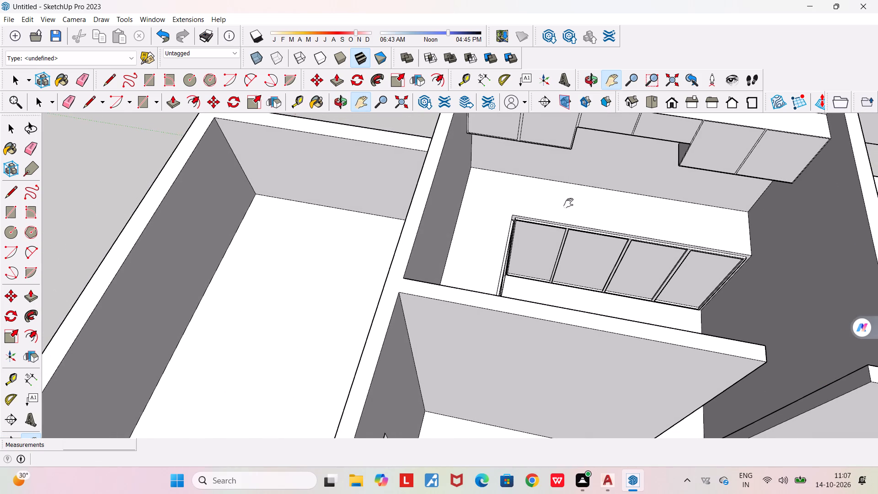
scroll(440, 193, down, 3)
middle_drag(448, 183, 161, 160)
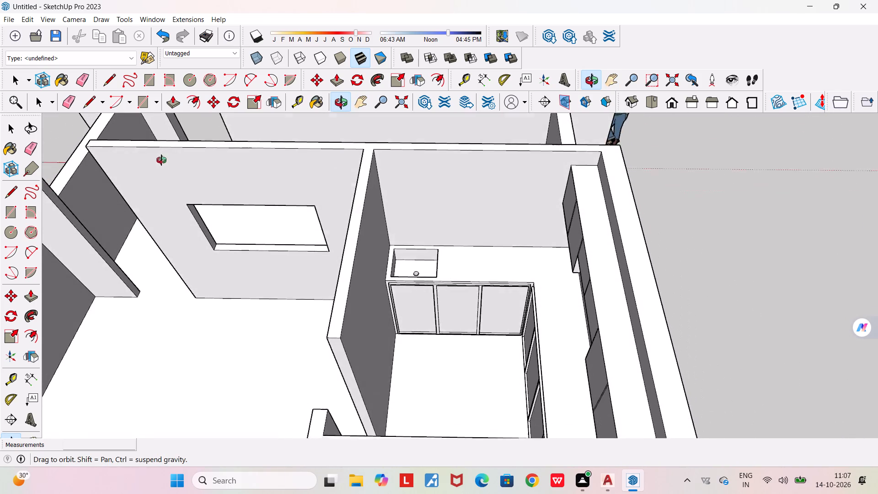
middle_drag(161, 160, 167, 167)
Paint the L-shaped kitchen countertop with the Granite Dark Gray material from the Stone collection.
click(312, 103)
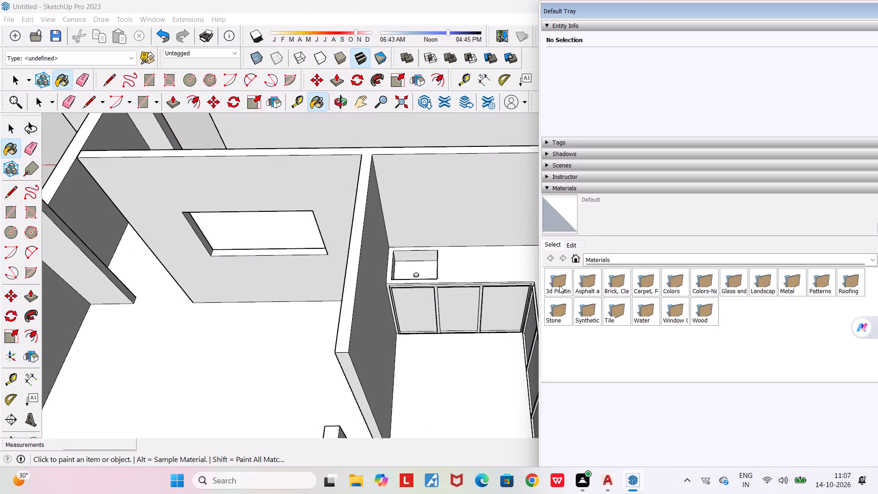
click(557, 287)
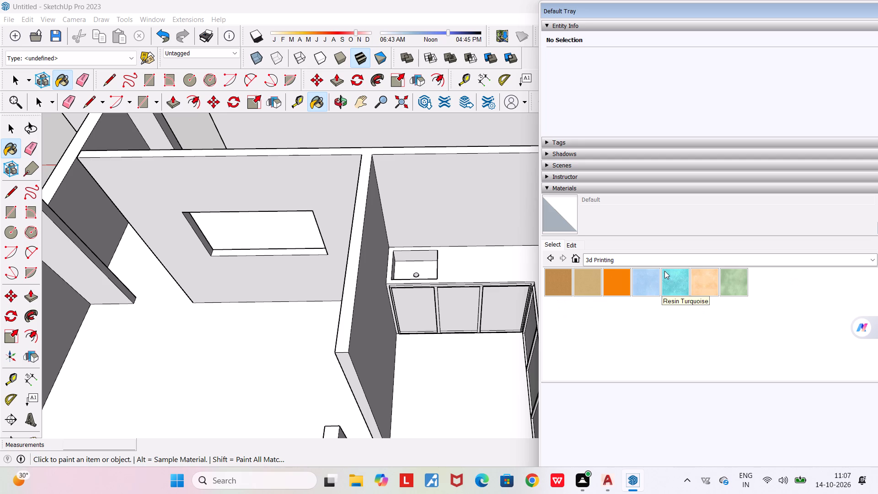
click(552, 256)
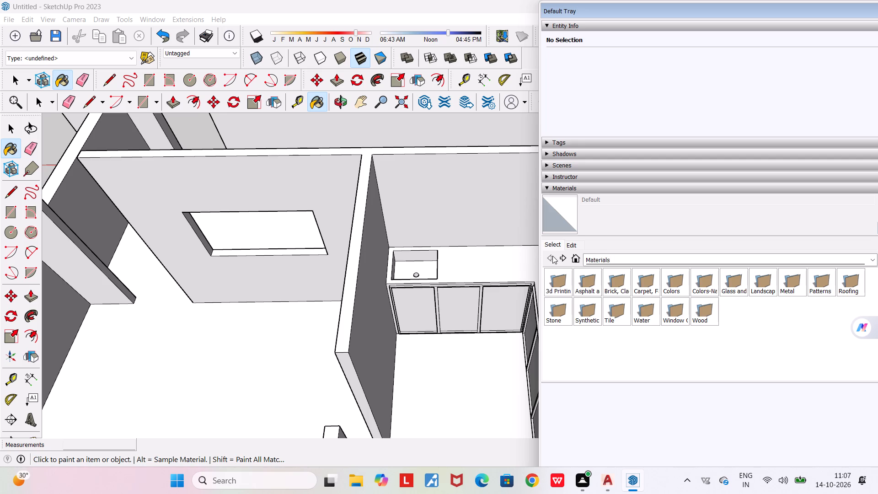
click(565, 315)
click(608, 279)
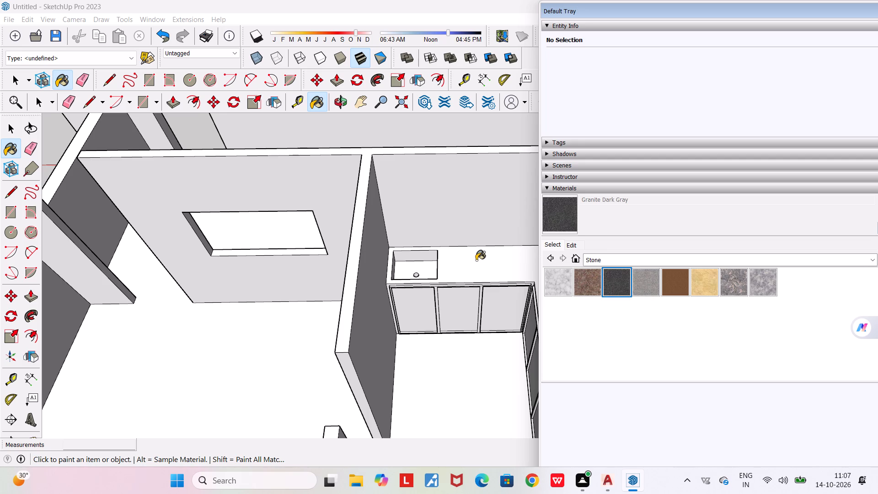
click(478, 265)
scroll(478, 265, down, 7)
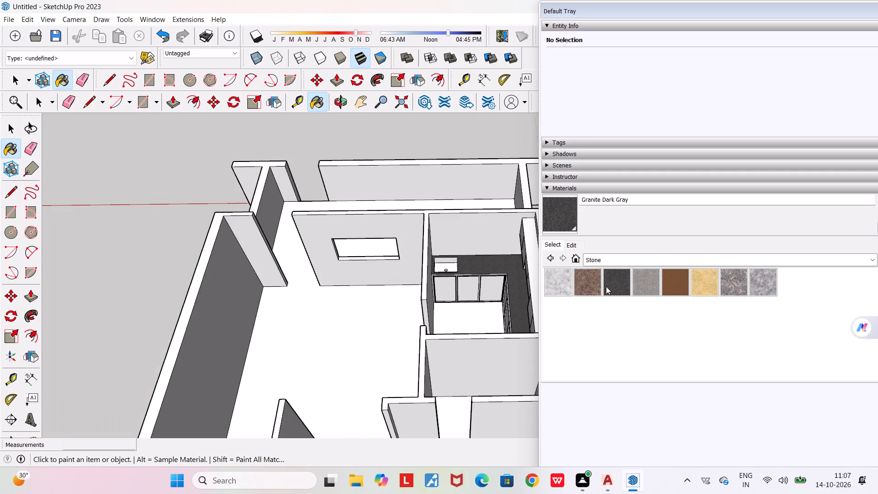
Repaint the L-shaped kitchen countertop with the Carrera Marble stone material.
click(556, 283)
click(503, 266)
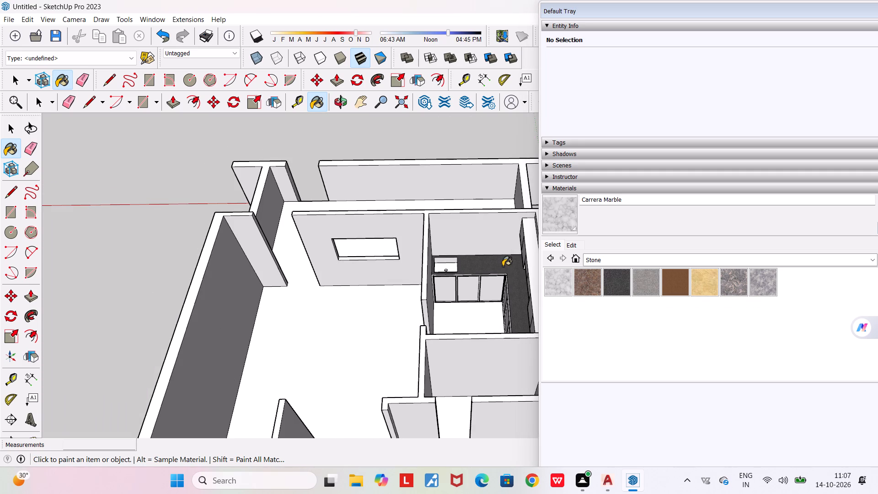
scroll(503, 266, up, 5)
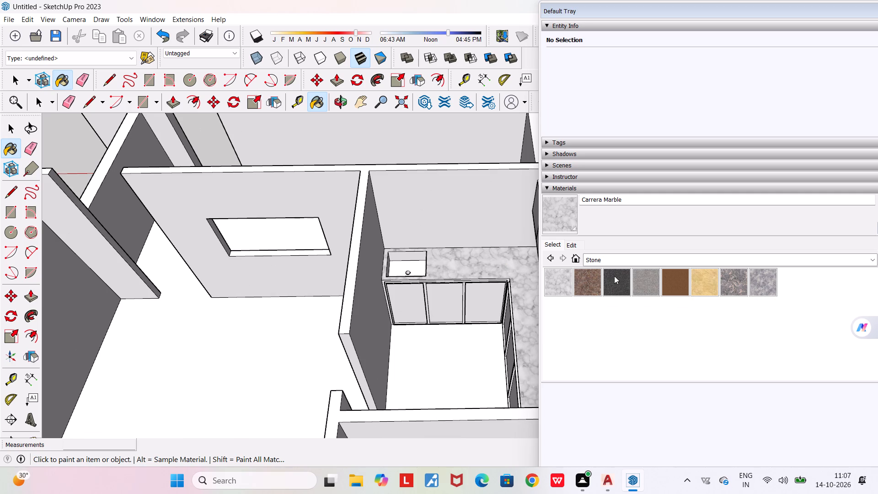
Paint the three base cabinet doors below the sink counter with Wood Cherry Original from the Wood collection.
click(554, 254)
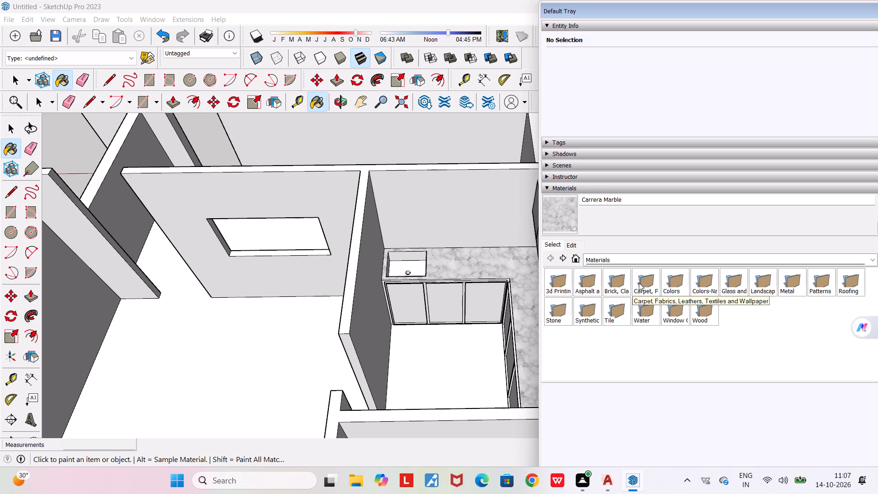
click(697, 316)
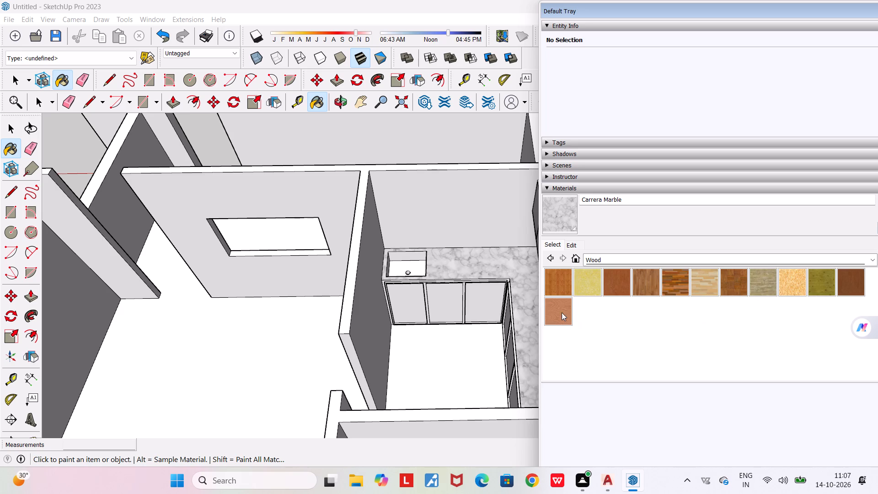
click(620, 288)
click(411, 300)
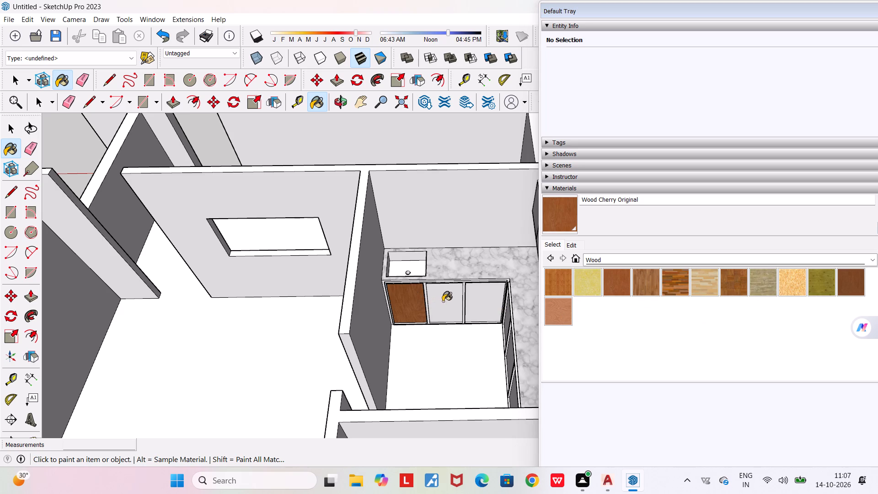
click(443, 301)
click(487, 295)
Paint the four base cabinet doors along the longer counter run with Wood Cherry Original.
middle_drag(448, 385, 510, 423)
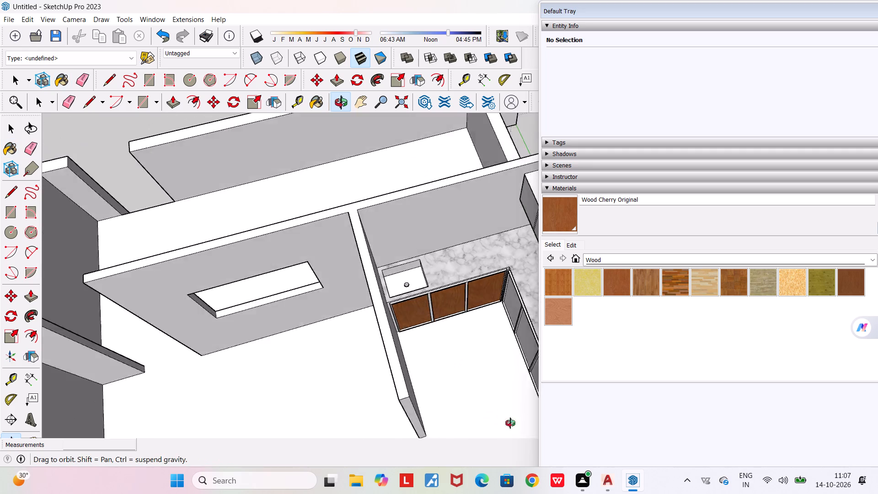
middle_drag(510, 423, 588, 386)
scroll(588, 386, down, 4)
scroll(440, 242, down, 12)
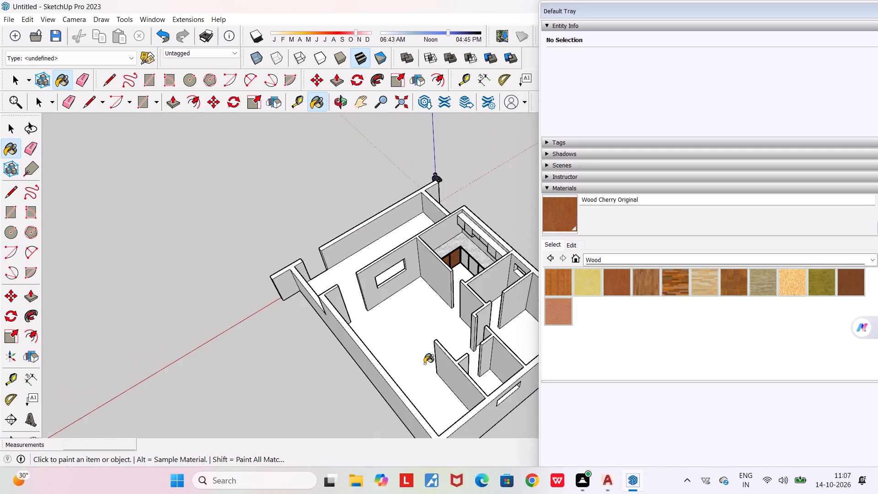
middle_drag(424, 364, 631, 393)
scroll(477, 258, up, 12)
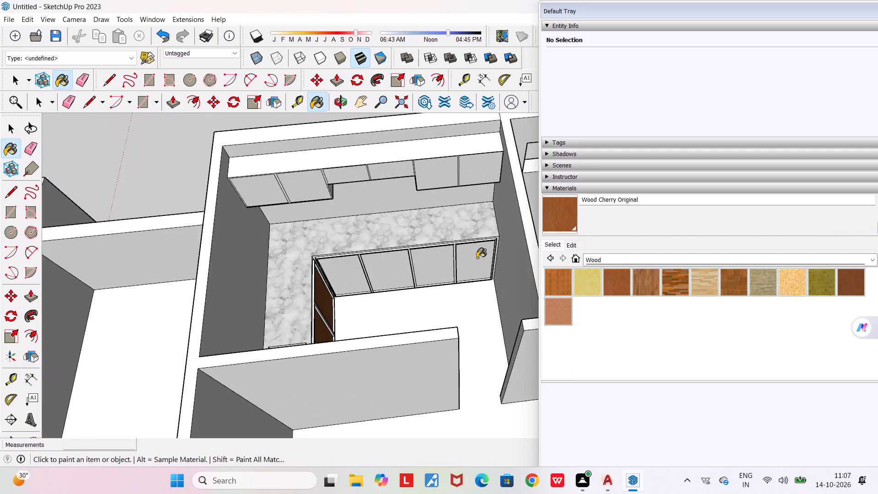
scroll(477, 258, up, 4)
click(466, 251)
click(404, 257)
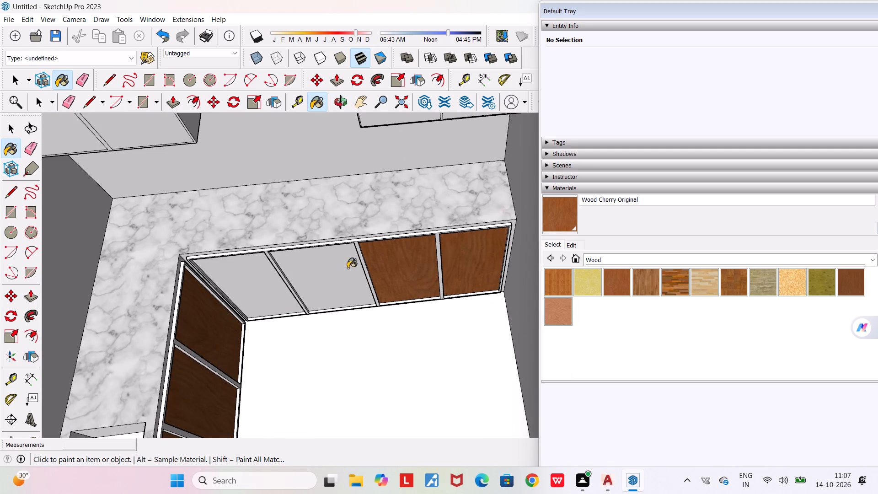
click(348, 268)
click(262, 279)
Paint the longer run's base cabinet frame with Wood Cherry Original, covering its front face and inner edges near the corner.
scroll(219, 269, up, 12)
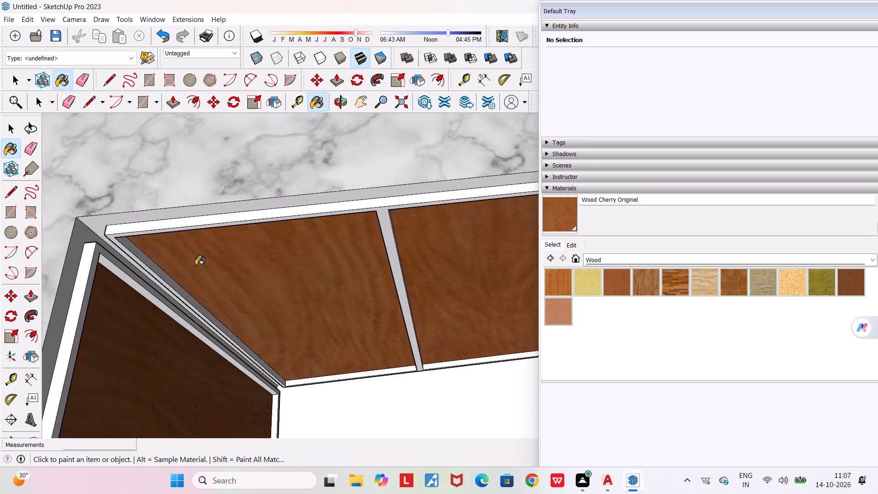
scroll(196, 265, up, 2)
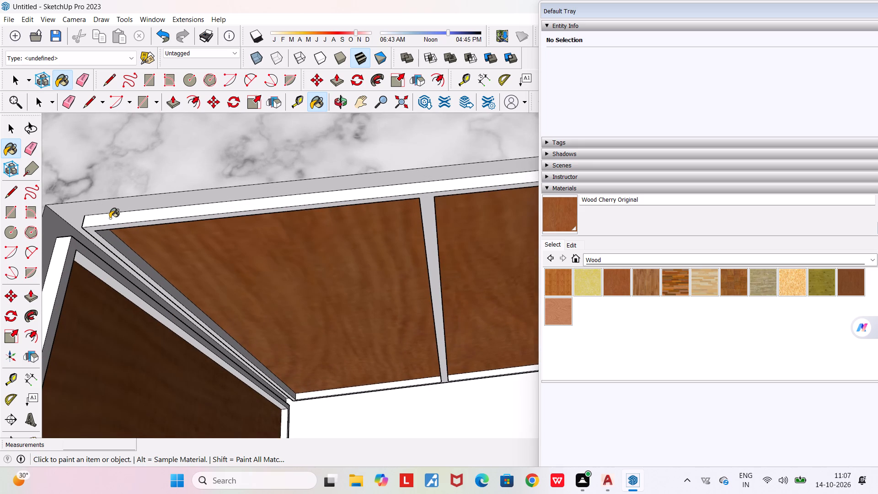
click(110, 218)
scroll(94, 231, up, 10)
click(85, 225)
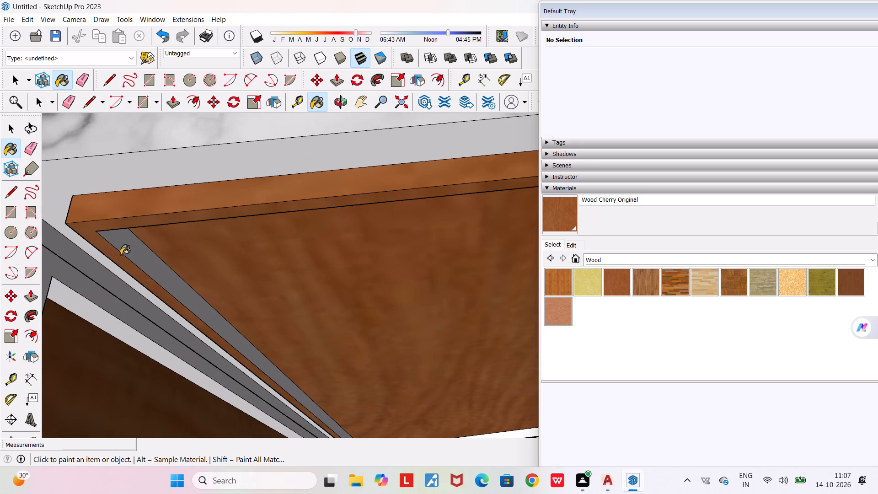
click(134, 247)
Paint the sink-side base cabinet frame near the corner with Wood Cherry Original, covering its inner edge, front and outer edge faces.
click(92, 314)
scroll(92, 314, down, 13)
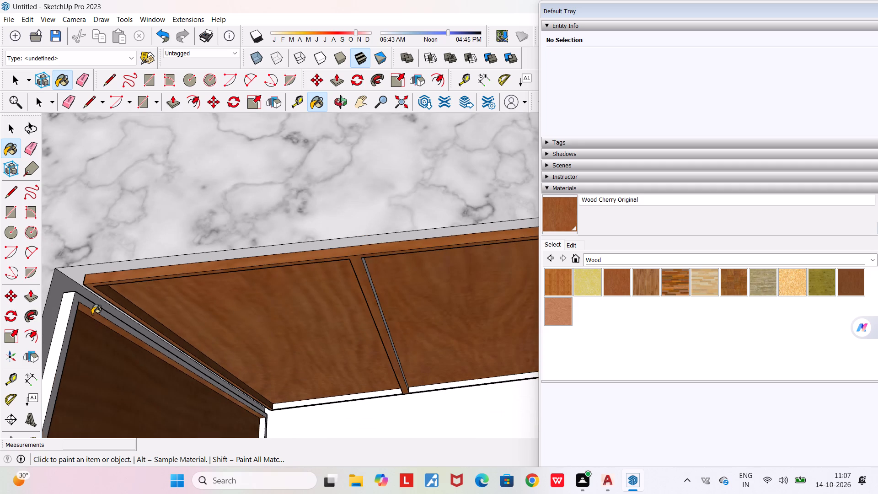
click(86, 304)
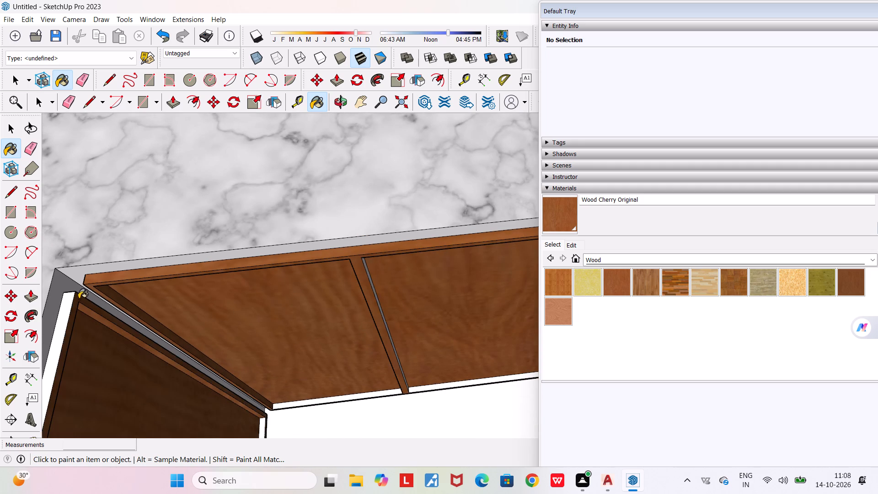
click(65, 309)
middle_drag(78, 317, 21, 364)
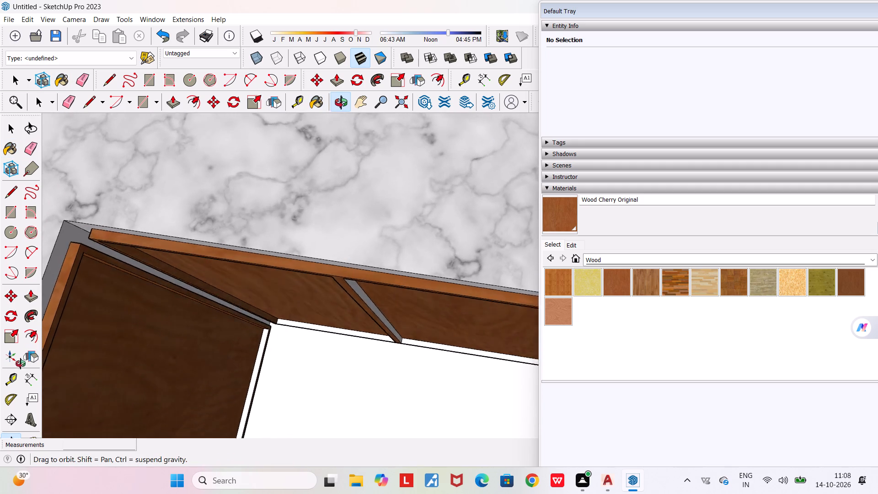
middle_drag(21, 364, 20, 396)
middle_drag(95, 271, 110, 284)
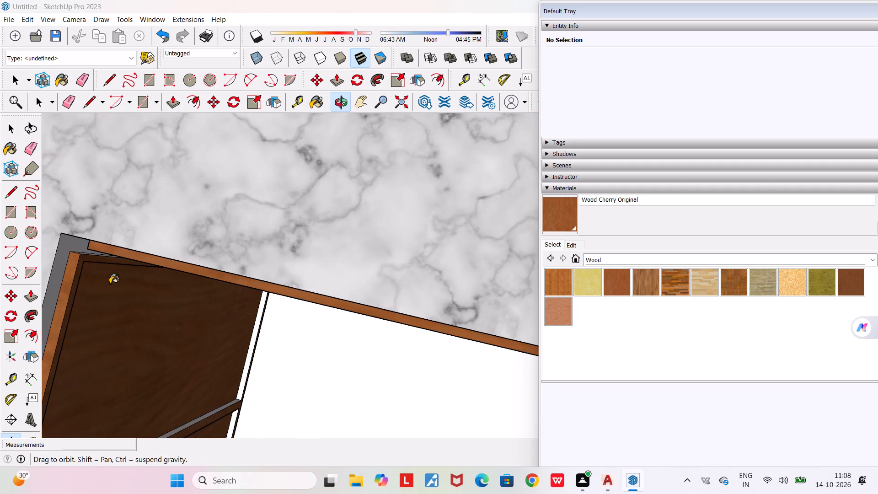
scroll(78, 245, up, 17)
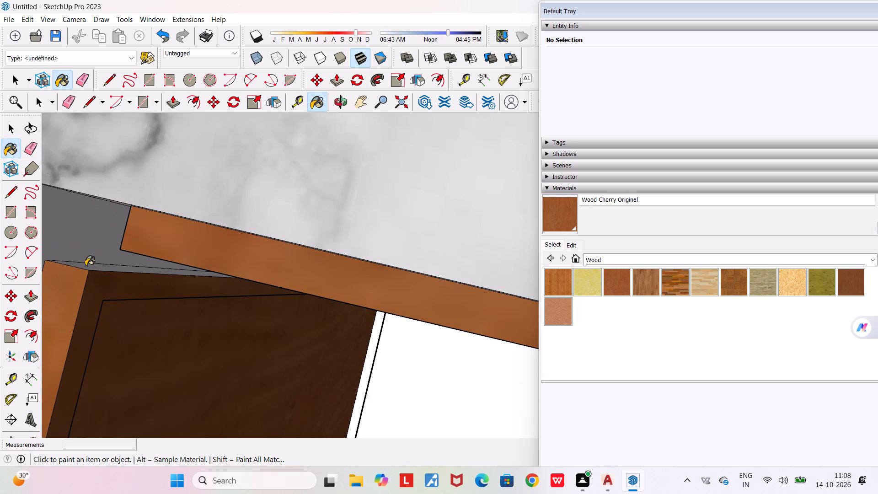
click(86, 267)
Paint the unpainted side faces of two dividers between the longer run's base cabinet doors with Wood Cherry Original.
middle_drag(86, 267, 147, 285)
scroll(147, 285, down, 5)
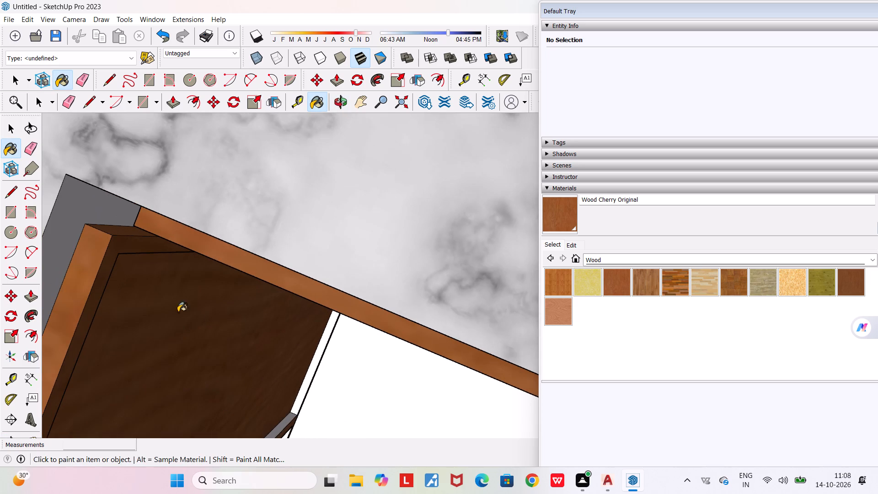
middle_drag(246, 328, 319, 313)
scroll(319, 313, down, 11)
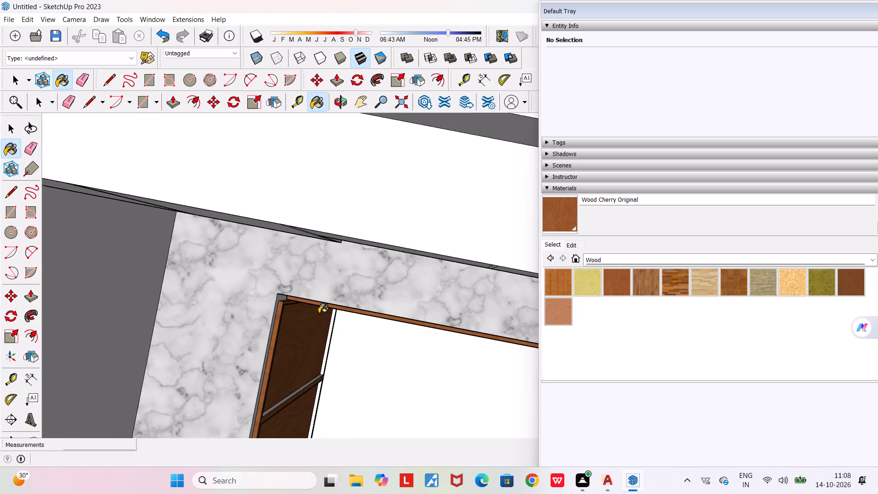
middle_drag(319, 302, 321, 177)
scroll(321, 177, down, 5)
middle_drag(365, 233, 229, 136)
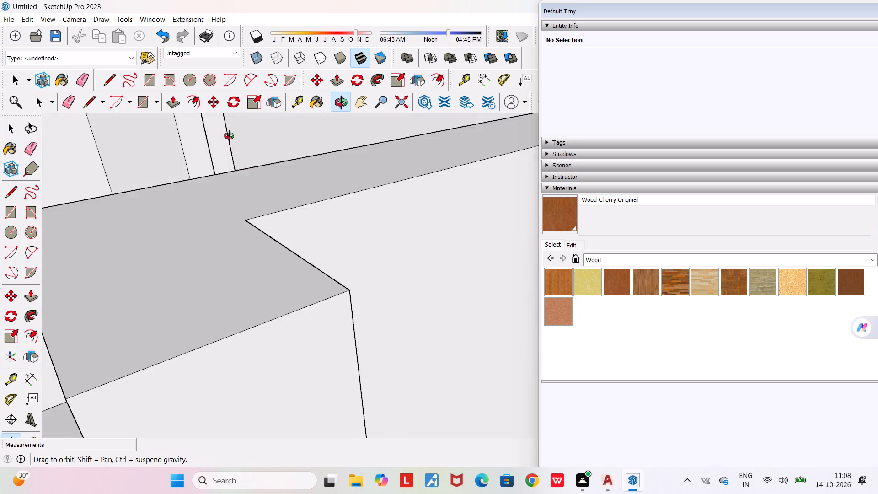
middle_drag(229, 136, 329, 176)
scroll(436, 224, up, 7)
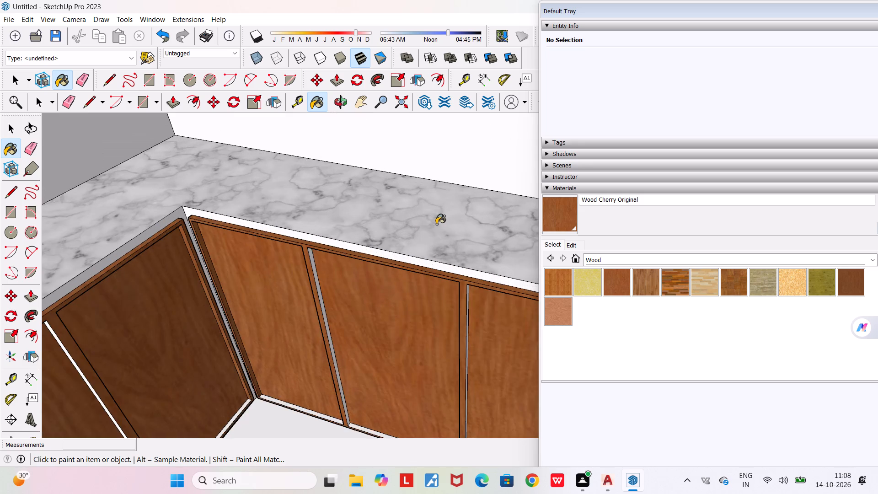
scroll(383, 253, up, 4)
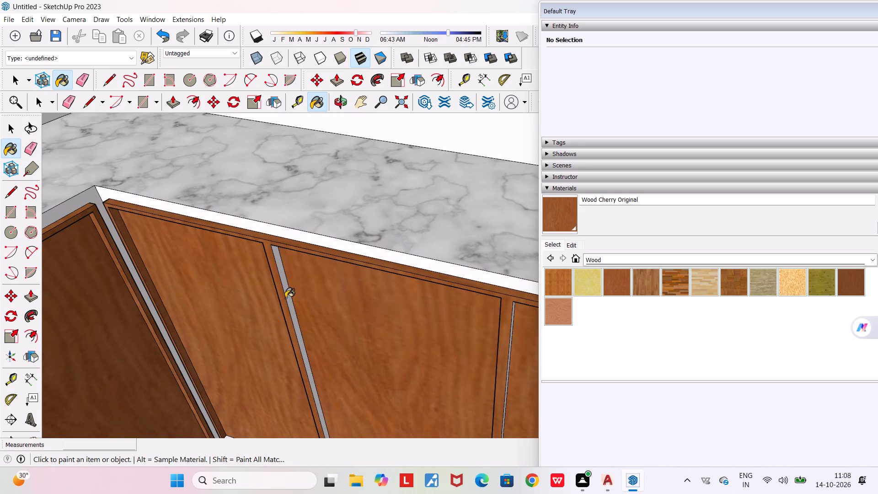
click(287, 290)
scroll(300, 309, down, 5)
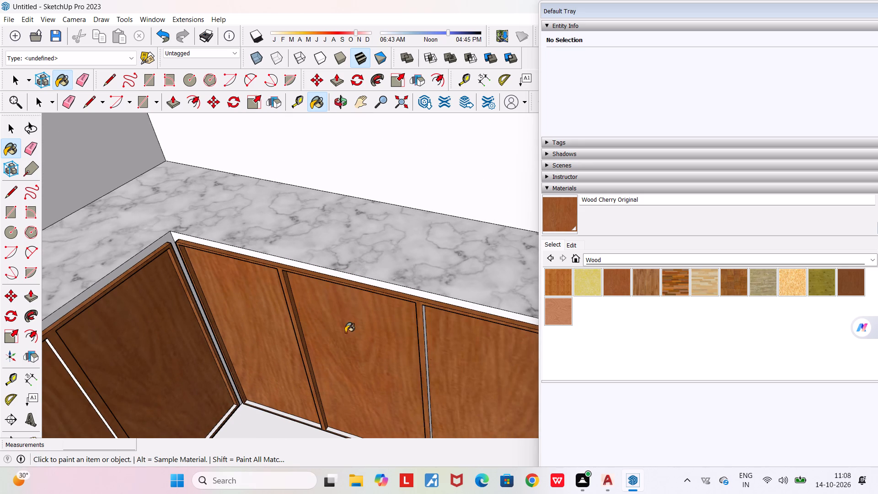
click(426, 344)
scroll(426, 344, down, 3)
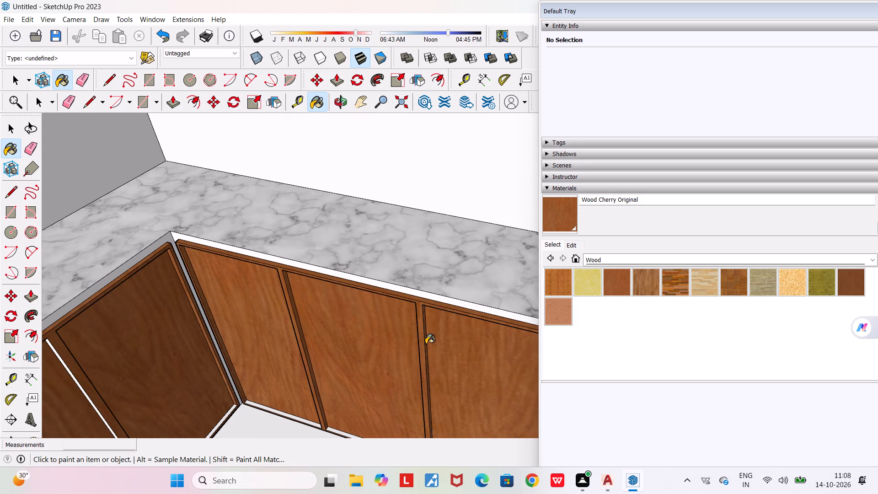
Paint the unpainted side face of the divider beside the longer run's fourth base cabinet door with Wood Cherry Original.
scroll(426, 344, down, 10)
scroll(465, 356, up, 14)
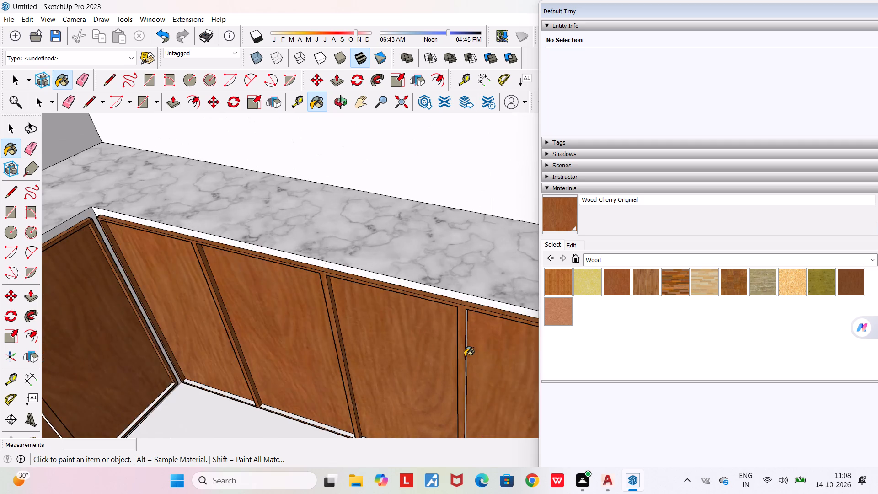
scroll(465, 356, up, 3)
click(467, 339)
scroll(468, 340, down, 2)
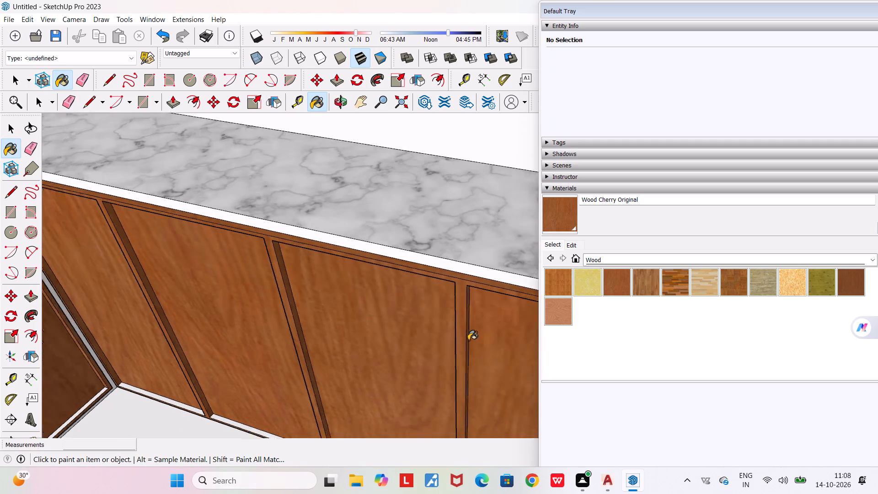
Paint the inner side face of the longer run's cabinet frame at its far end, against the wall, with Wood Cherry Original.
scroll(468, 340, down, 9)
middle_drag(369, 364, 600, 355)
scroll(244, 435, up, 7)
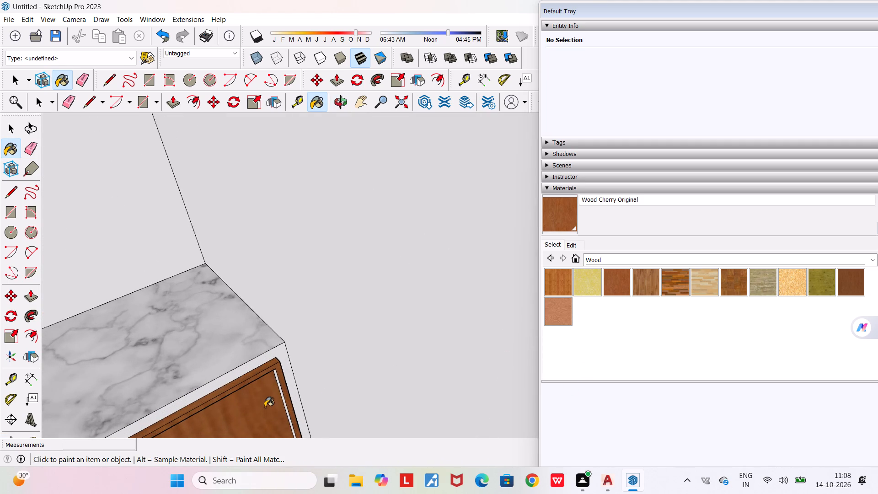
scroll(265, 407, up, 4)
scroll(297, 366, up, 10)
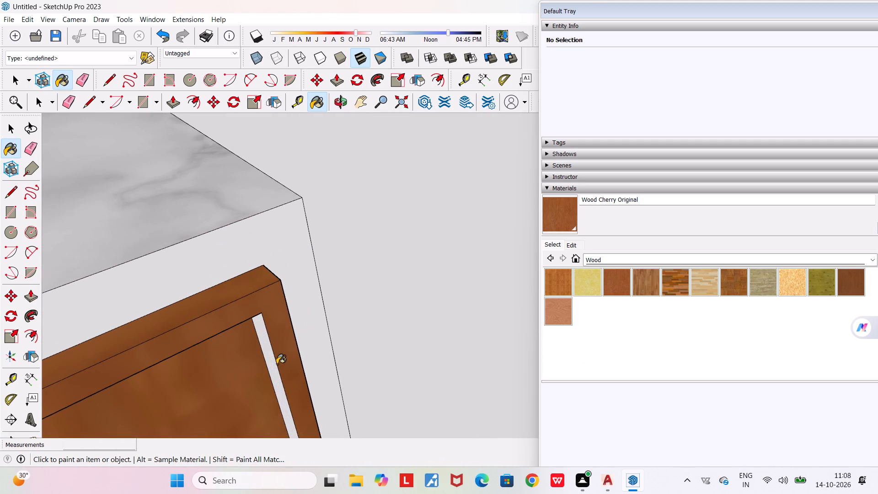
click(272, 363)
scroll(273, 364, down, 20)
scroll(273, 364, down, 1)
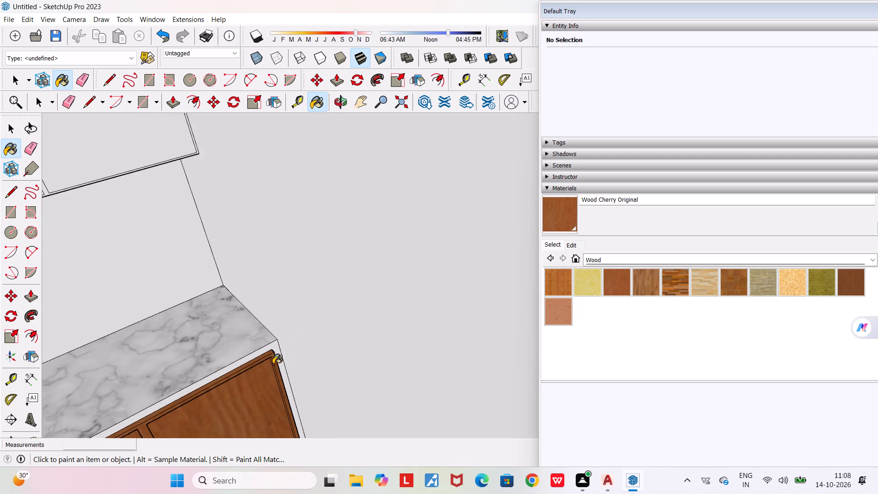
Paint the bottom inner edges of the frame below the longer run's third and fourth doors with Wood Cherry Original.
middle_drag(290, 389, 147, 451)
scroll(147, 451, down, 4)
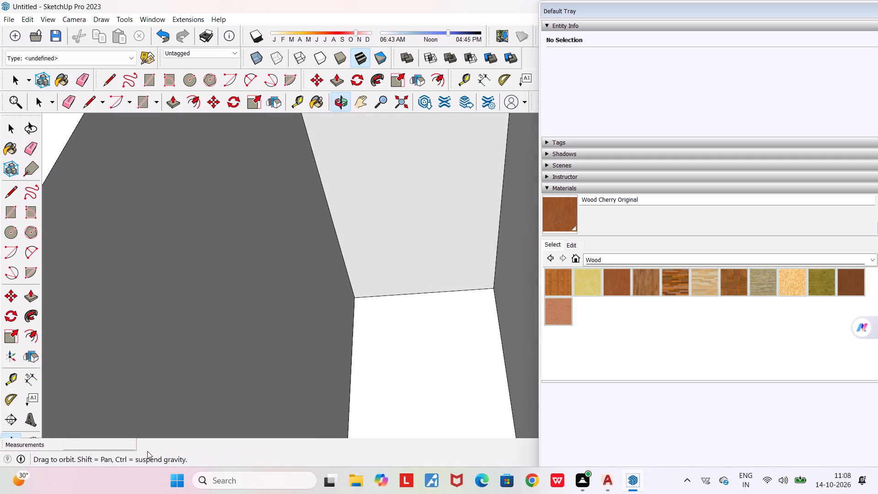
scroll(147, 451, down, 1)
scroll(171, 363, down, 15)
scroll(171, 363, down, 6)
middle_drag(94, 387, 100, 389)
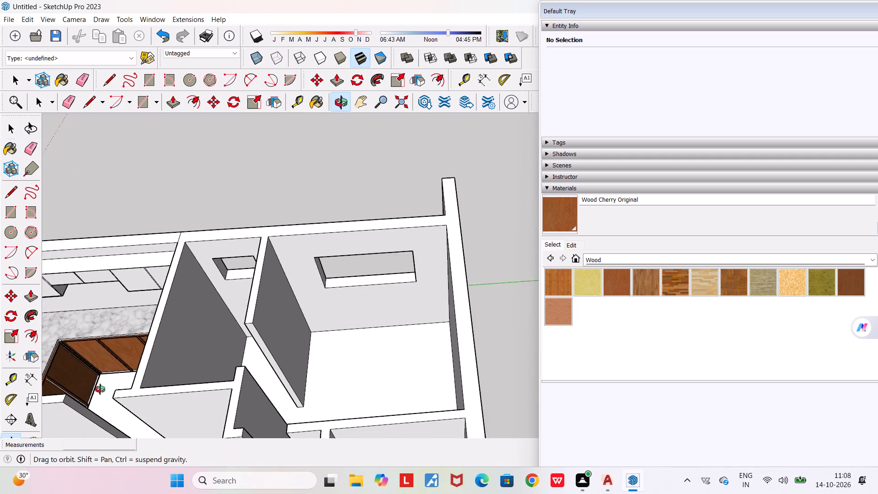
middle_drag(100, 389, 168, 381)
scroll(168, 381, down, 5)
scroll(168, 381, down, 20)
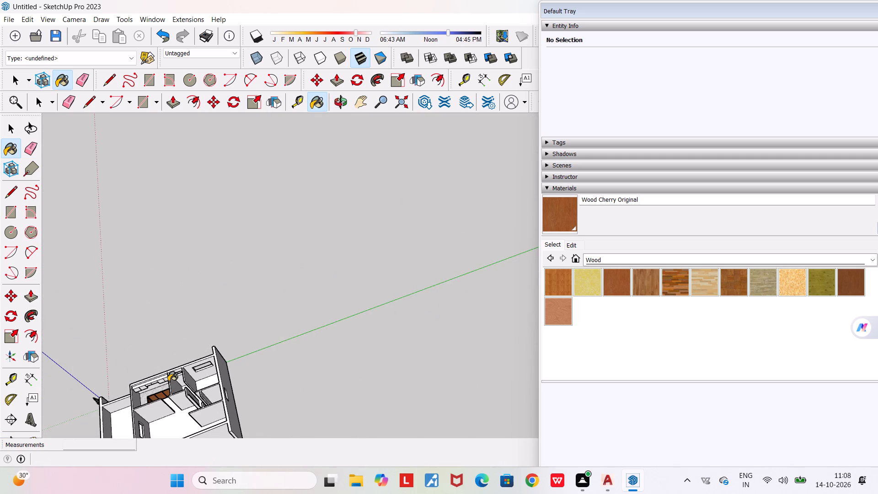
click(359, 104)
drag(138, 319, 238, 207)
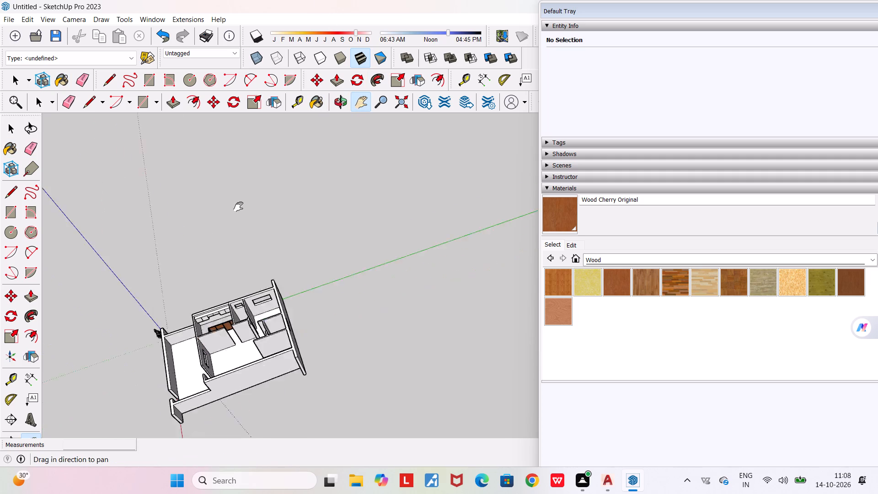
drag(238, 207, 348, 96)
scroll(359, 195, up, 20)
scroll(359, 195, up, 9)
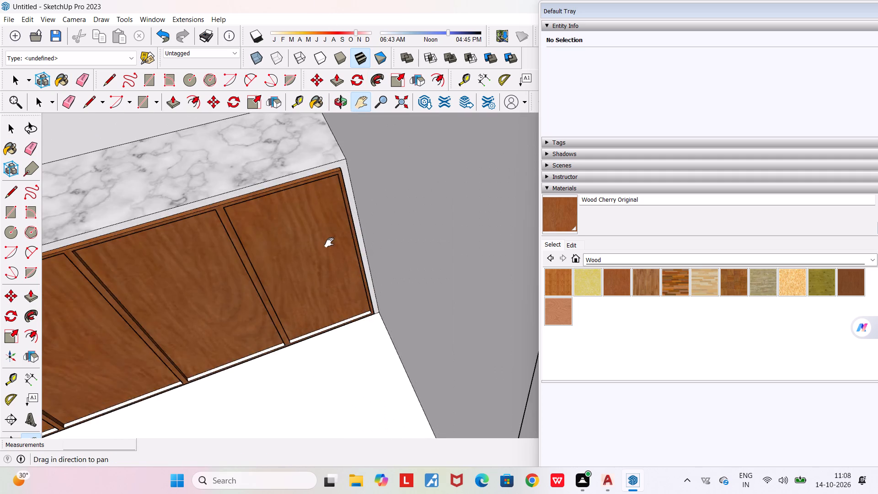
scroll(329, 242, up, 4)
middle_drag(319, 334, 332, 259)
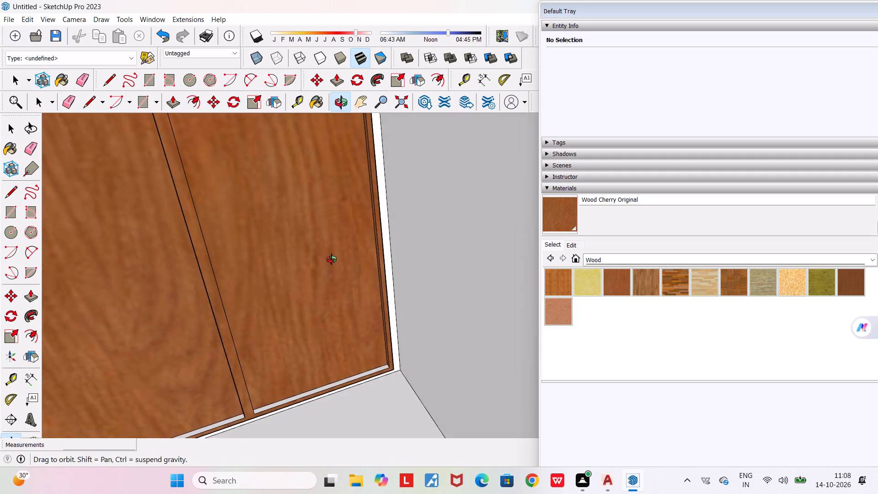
middle_drag(332, 259, 261, 264)
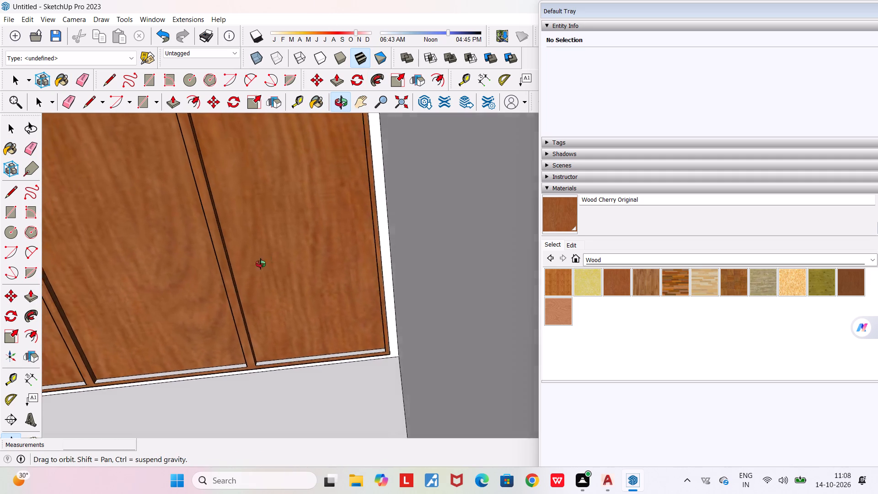
middle_drag(261, 264, 289, 313)
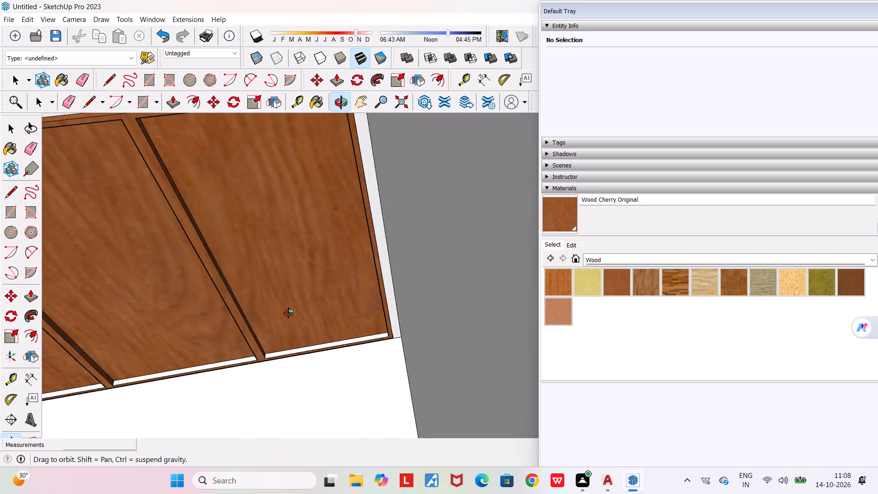
middle_drag(289, 313, 297, 311)
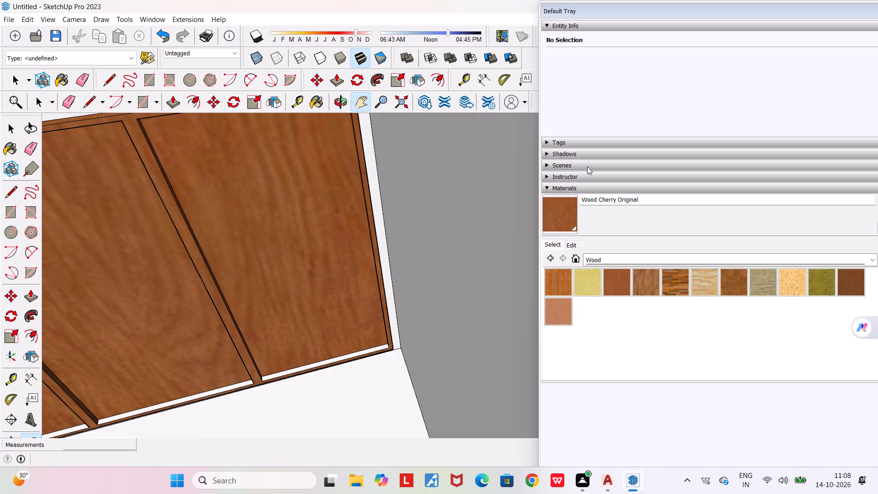
click(551, 211)
scroll(353, 360, up, 5)
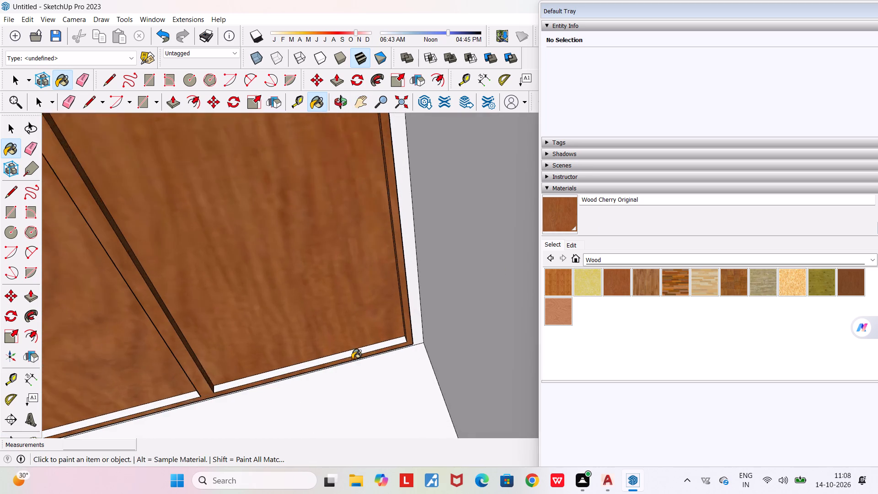
click(347, 351)
click(351, 353)
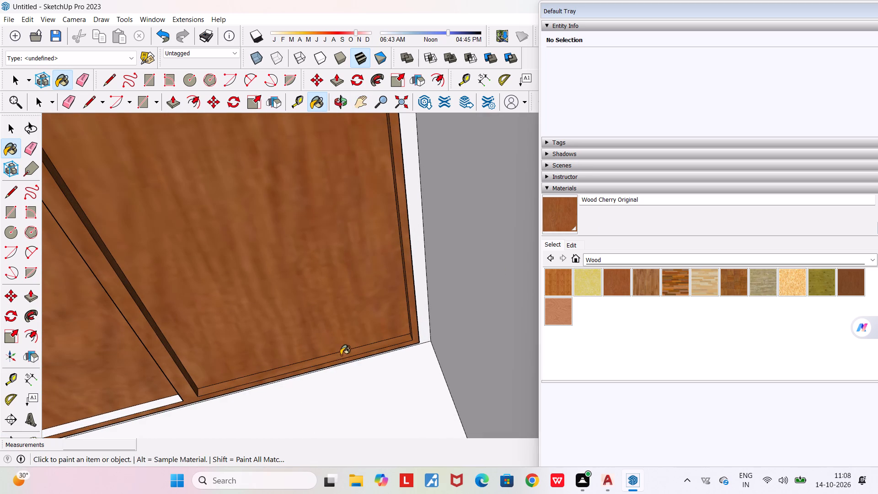
click(153, 404)
Paint the side face of the divider between the sink-side run's corner and middle doors with Wood Cherry Original.
scroll(152, 403, down, 12)
middle_drag(141, 326, 267, 311)
scroll(267, 311, down, 20)
scroll(267, 311, down, 18)
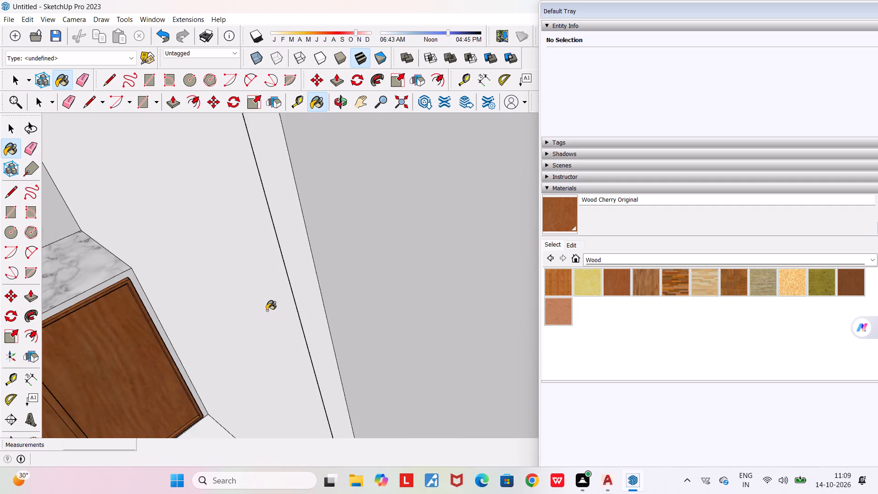
scroll(267, 311, down, 15)
middle_drag(179, 315, 79, 413)
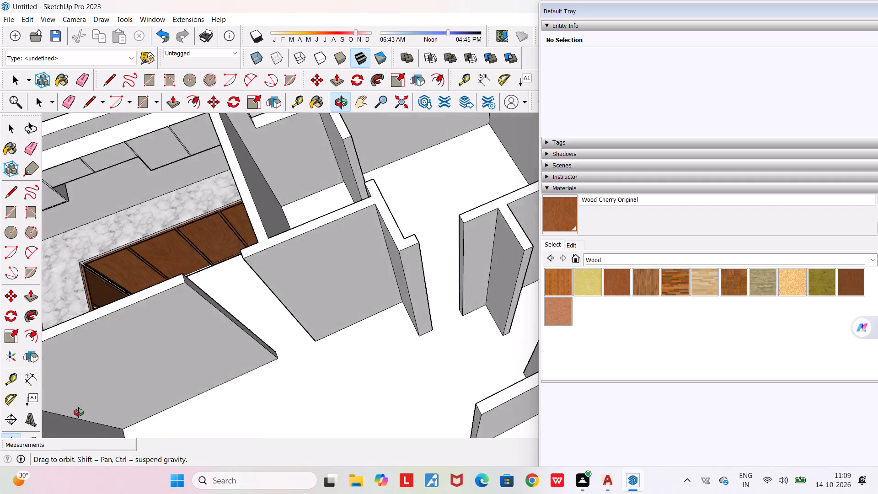
middle_drag(79, 413, 46, 418)
middle_drag(176, 234, 100, 268)
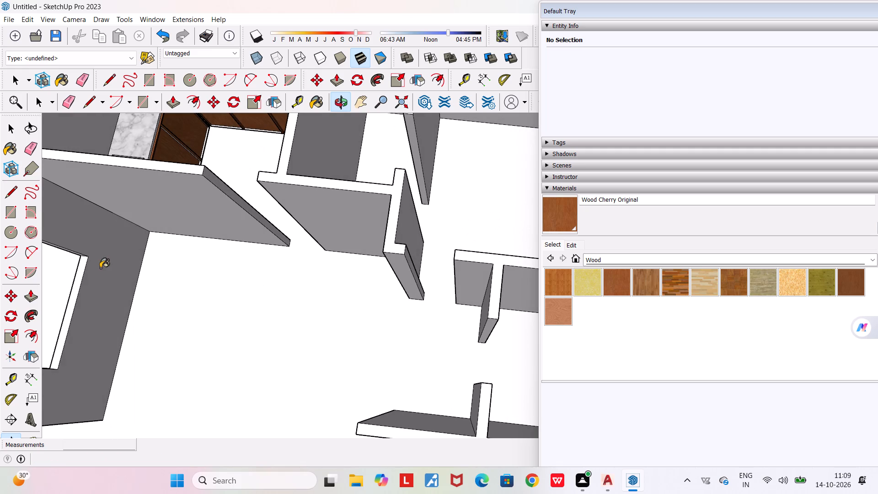
scroll(177, 114, up, 6)
middle_drag(183, 145, 192, 173)
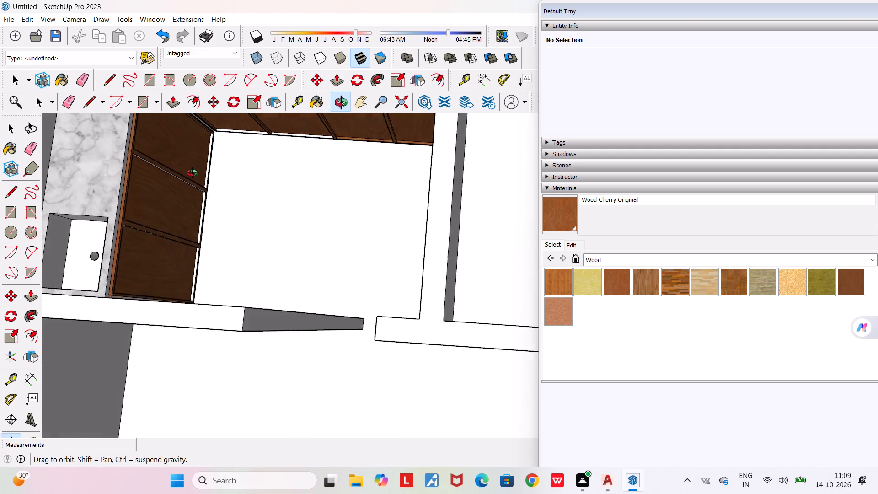
middle_drag(192, 173, 190, 212)
scroll(147, 188, up, 7)
middle_drag(146, 159, 150, 118)
scroll(153, 163, up, 10)
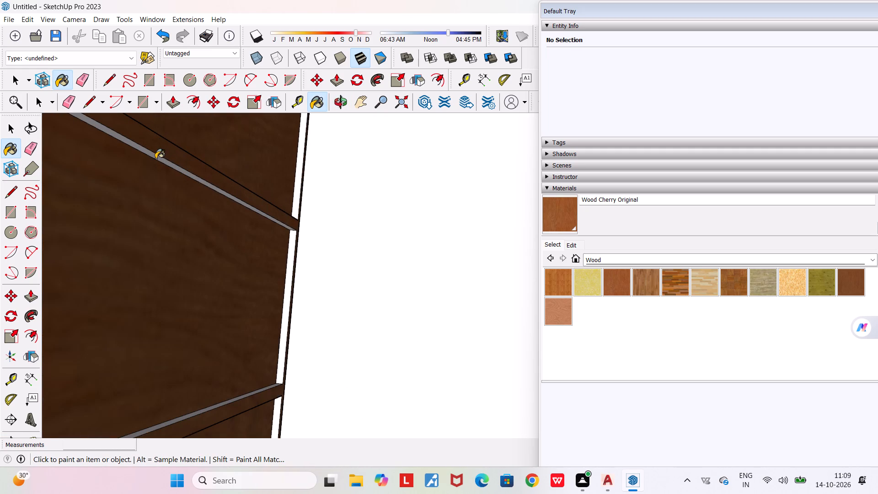
click(160, 158)
Paint the bottom inner frame edges below the sink-side corner door and the longer run's first two doors with Wood Cherry Original.
scroll(161, 159, down, 10)
middle_drag(132, 246, 147, 160)
scroll(129, 243, up, 1)
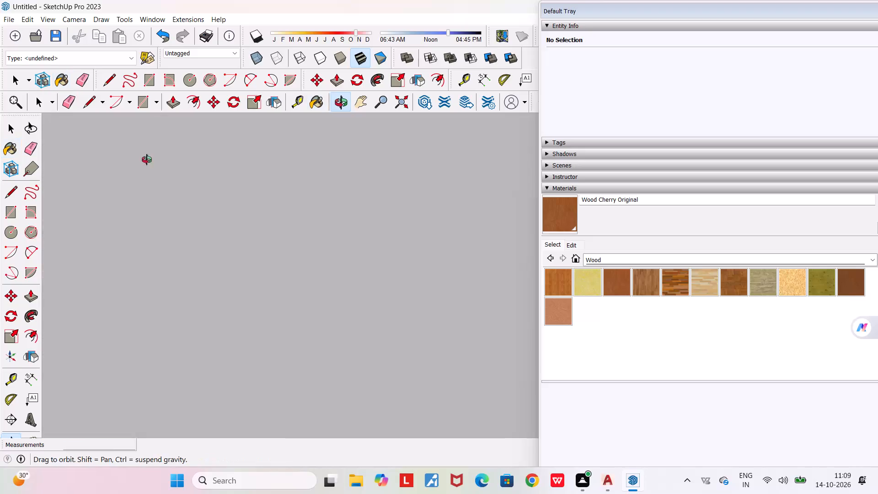
middle_drag(147, 160, 158, 189)
scroll(158, 189, down, 20)
scroll(158, 189, down, 2)
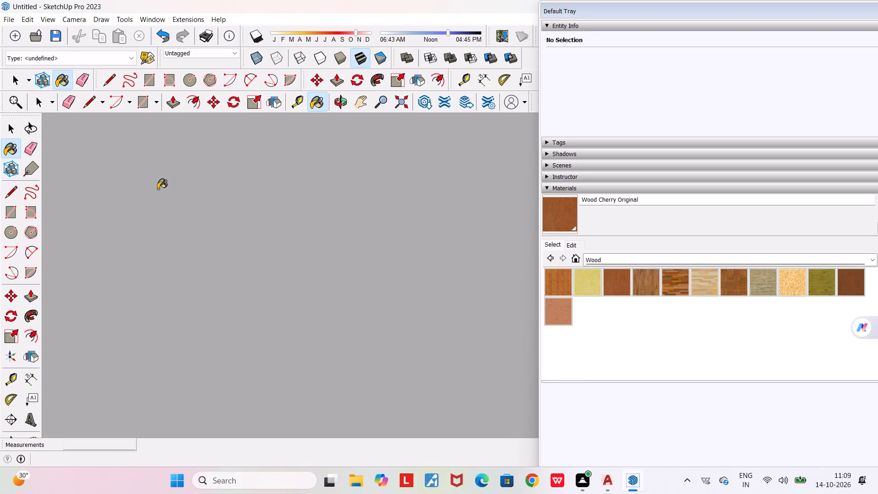
scroll(158, 189, down, 17)
click(397, 102)
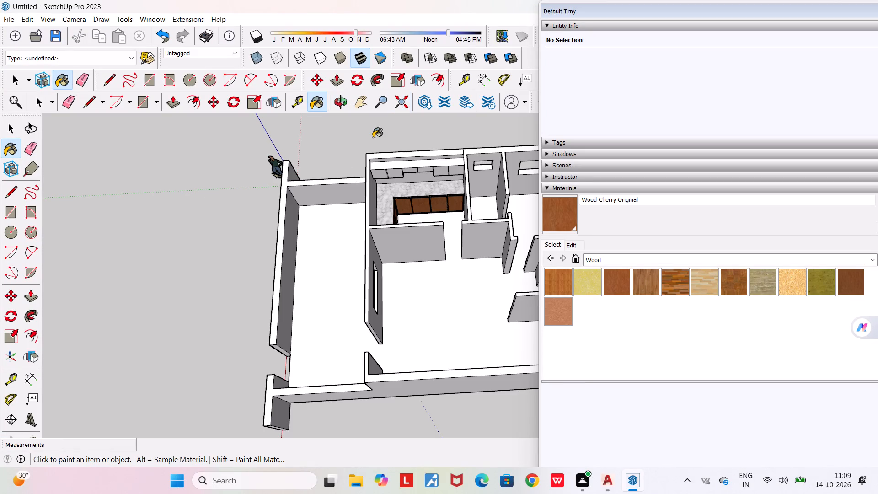
scroll(414, 198, up, 16)
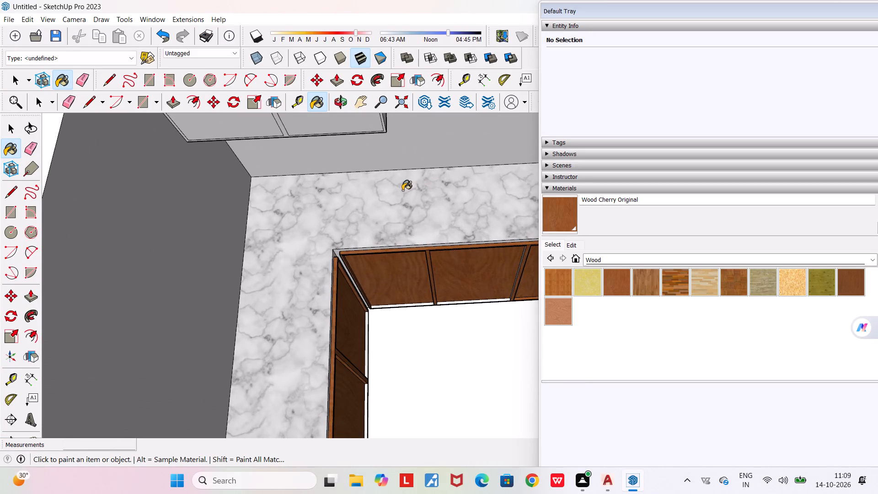
scroll(396, 297, up, 13)
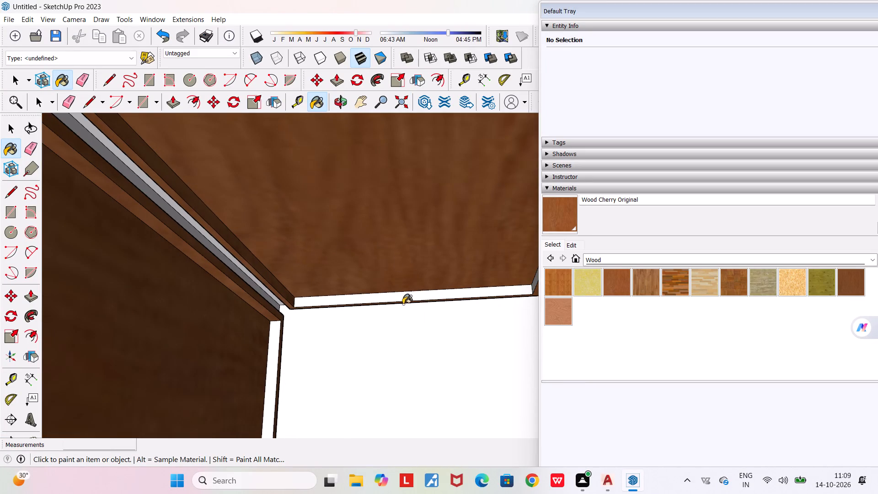
click(404, 297)
click(273, 346)
scroll(289, 361, down, 8)
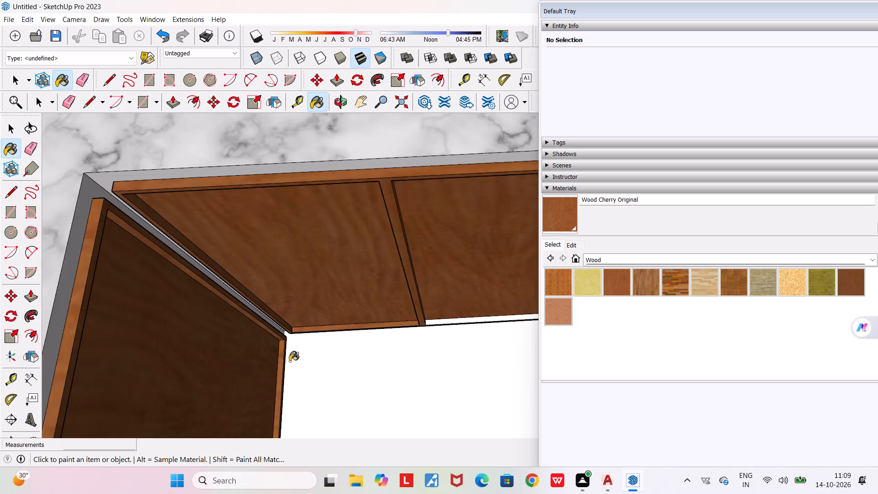
scroll(289, 361, down, 5)
scroll(439, 341, up, 8)
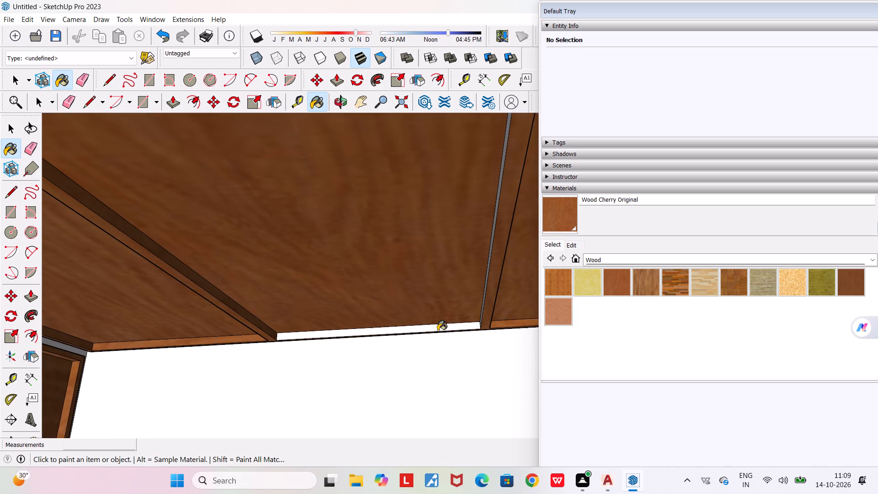
click(439, 330)
Paint the unpainted side face of the divider between the longer run's second and third doors with Wood Cherry Original.
scroll(439, 330, down, 13)
scroll(439, 330, up, 4)
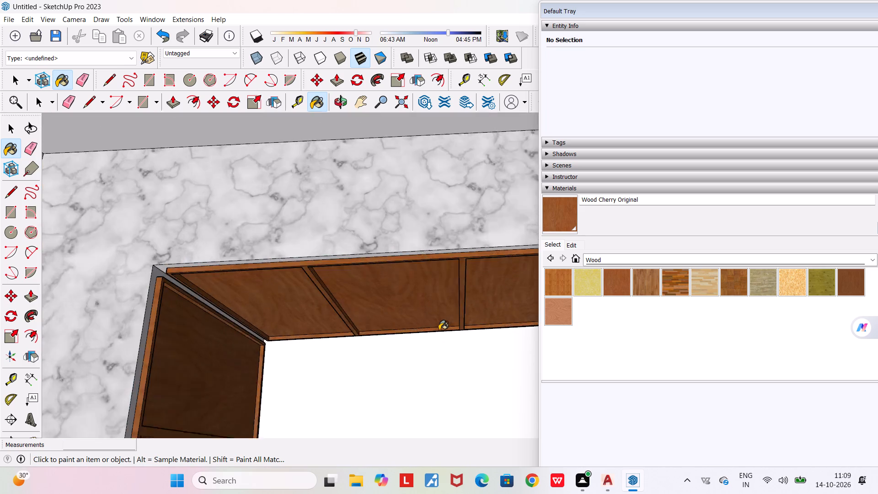
scroll(439, 330, up, 10)
scroll(498, 301, up, 2)
click(495, 299)
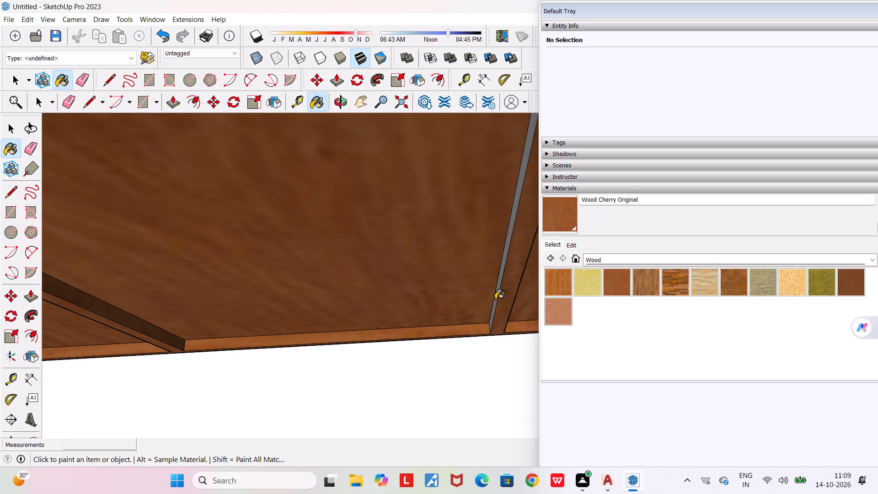
Paint the unpainted side face of the divider between the longer run's third and fourth doors with Wood Cherry Original.
scroll(494, 300, down, 10)
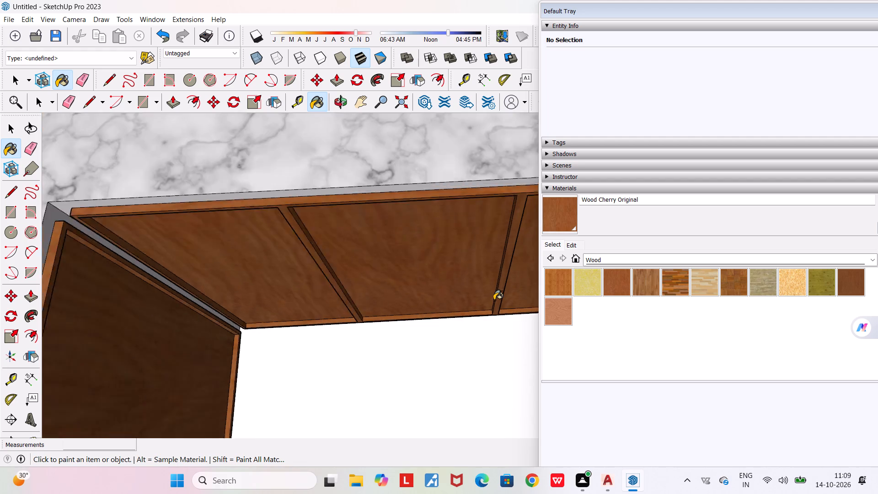
scroll(494, 300, down, 20)
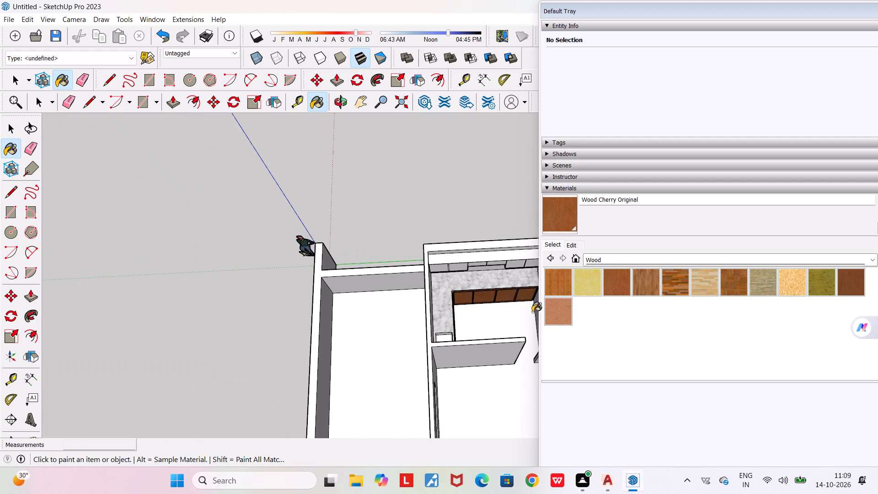
scroll(526, 301, up, 20)
scroll(493, 289, up, 4)
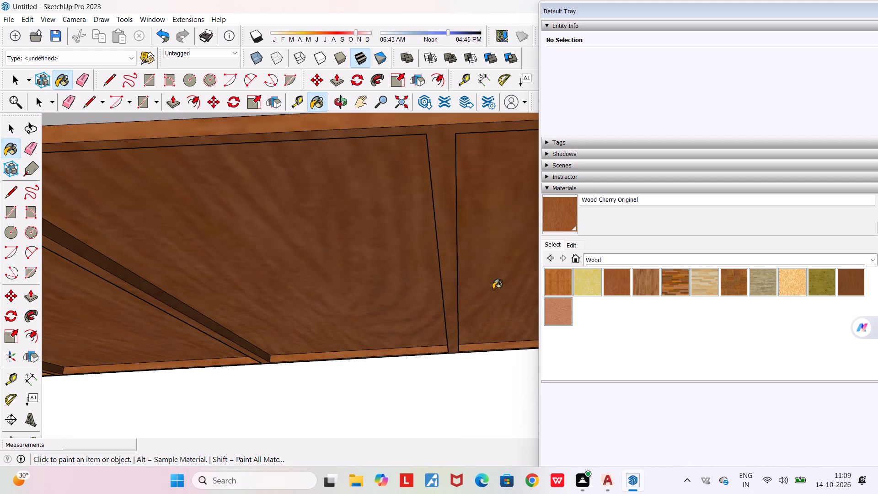
middle_drag(496, 290, 495, 290)
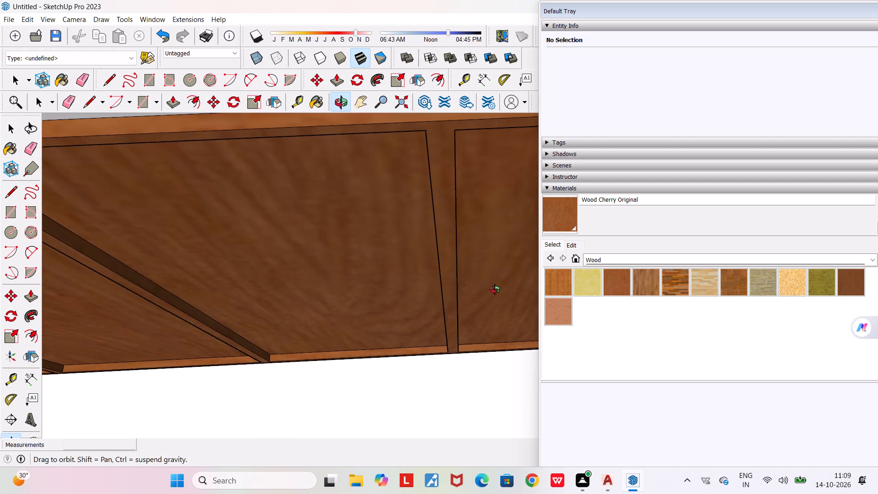
middle_drag(495, 290, 435, 308)
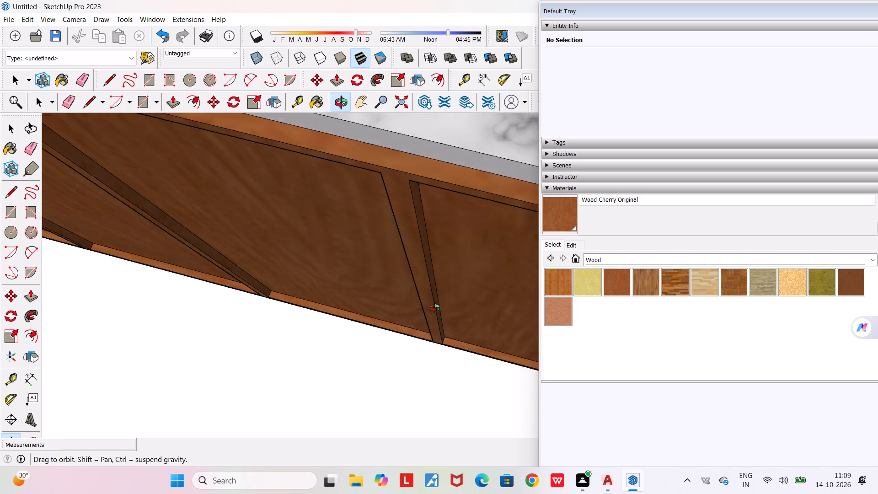
middle_drag(435, 308, 542, 295)
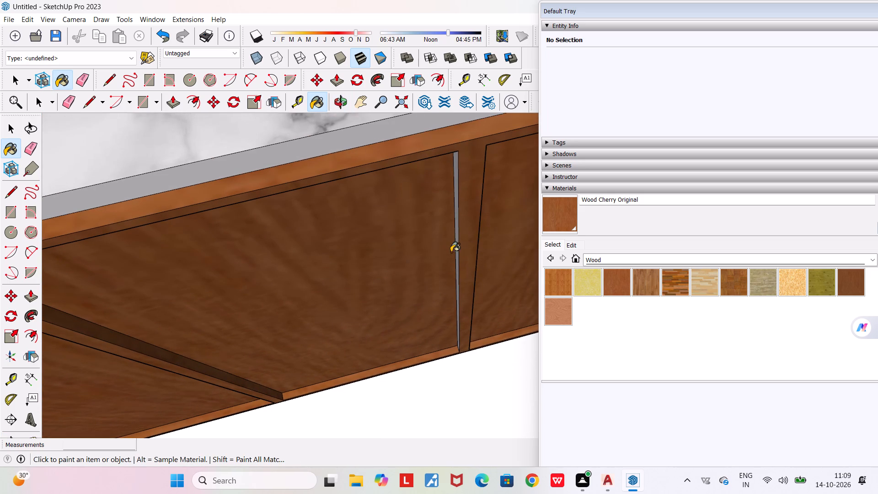
scroll(459, 243, up, 6)
click(453, 225)
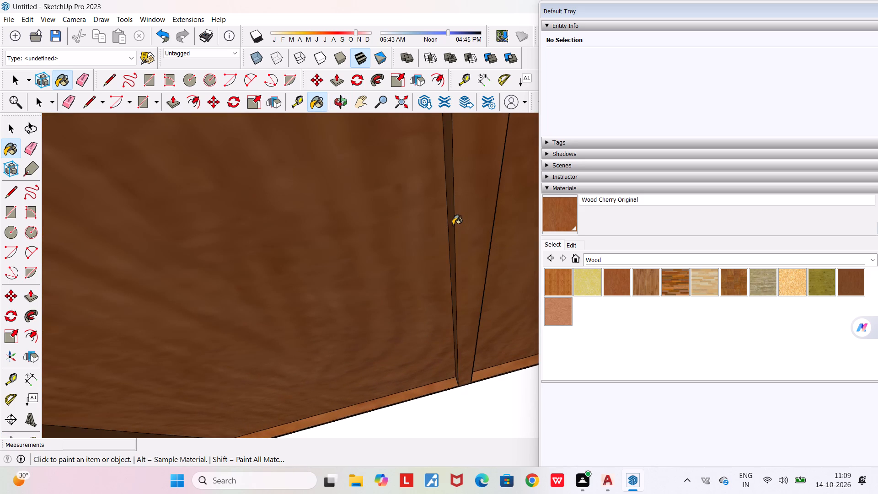
Paint the divider side face between the sink-side middle and end doors and the bottom inner edge below the middle door with Wood Cherry Original.
scroll(453, 225, down, 18)
scroll(453, 225, down, 3)
middle_drag(453, 225, 416, 204)
scroll(416, 204, down, 3)
middle_drag(328, 316, 279, 288)
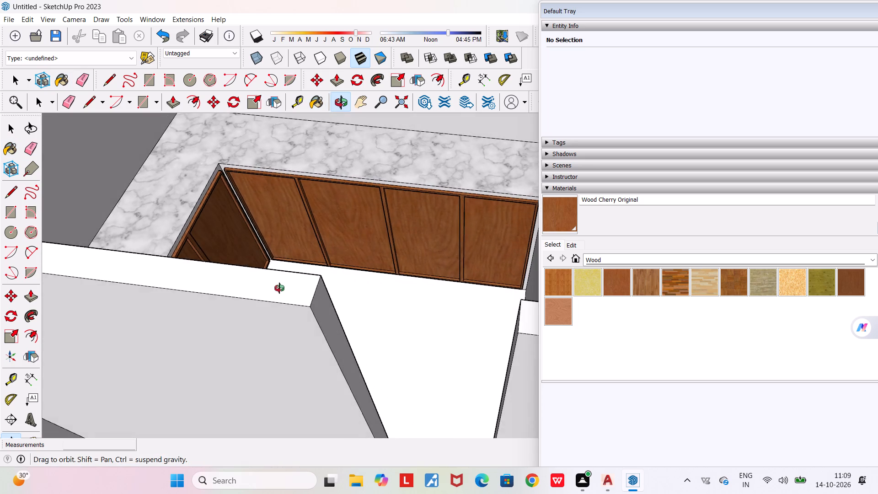
middle_drag(279, 288, 290, 343)
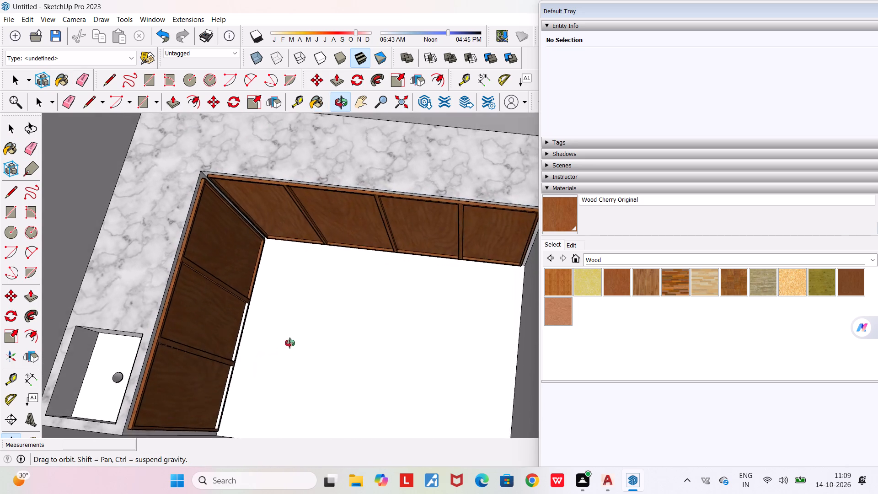
middle_drag(290, 343, 316, 316)
scroll(192, 406, up, 4)
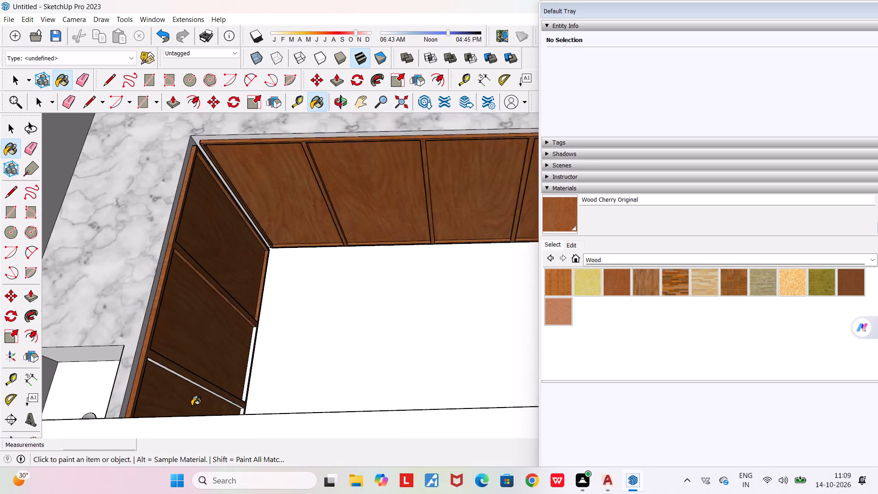
scroll(192, 406, up, 8)
scroll(191, 375, down, 1)
scroll(191, 375, up, 5)
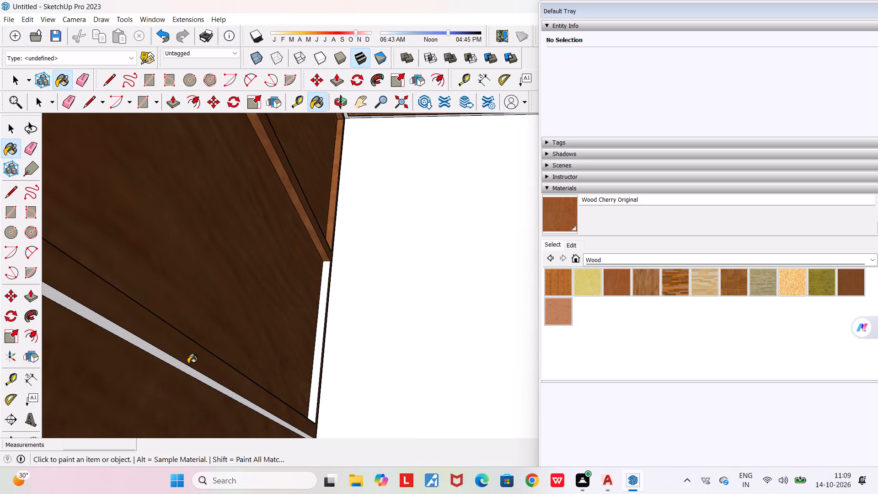
click(188, 366)
click(188, 370)
click(315, 399)
Paint the wall-side and bottom inner frame edges around the sink-side run's end door with Wood Cherry Original.
scroll(314, 398, down, 10)
middle_drag(312, 396, 187, 394)
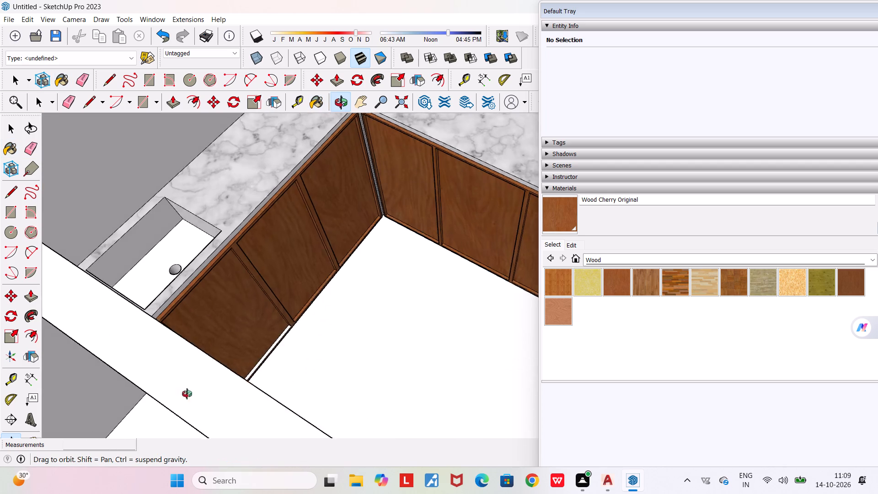
middle_drag(187, 394, 160, 422)
scroll(214, 314, up, 10)
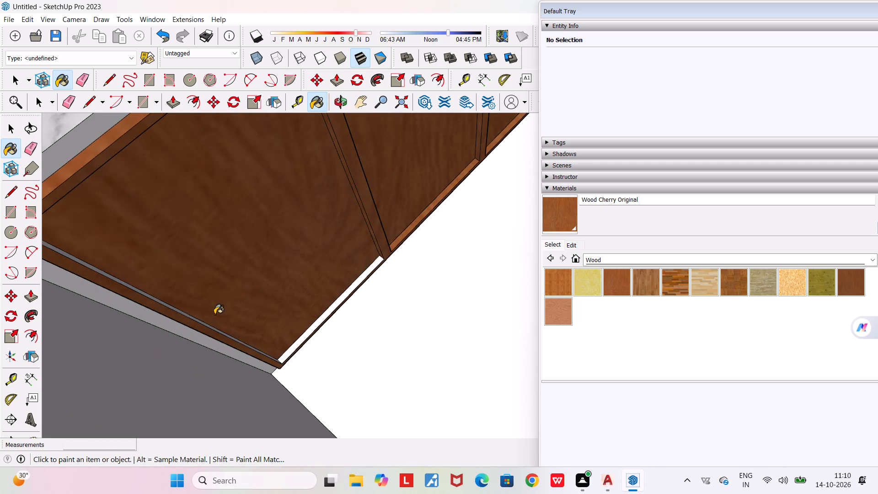
scroll(216, 329, up, 11)
click(216, 331)
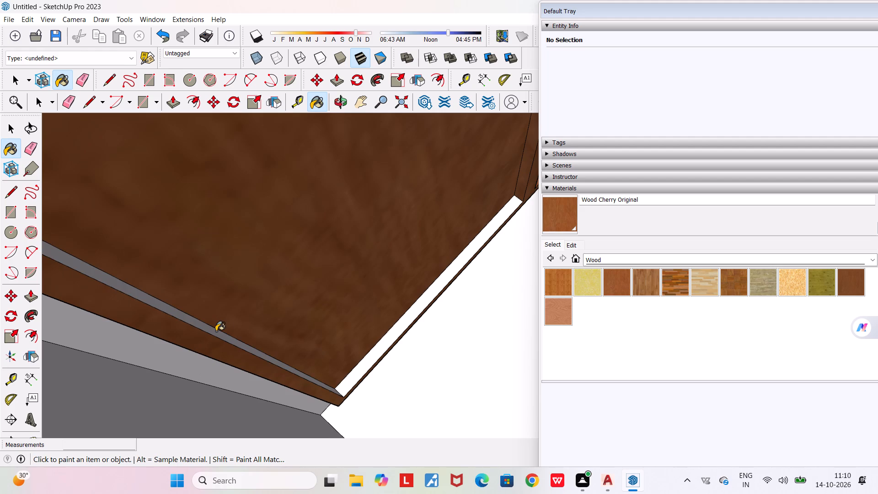
click(355, 375)
scroll(343, 366, down, 3)
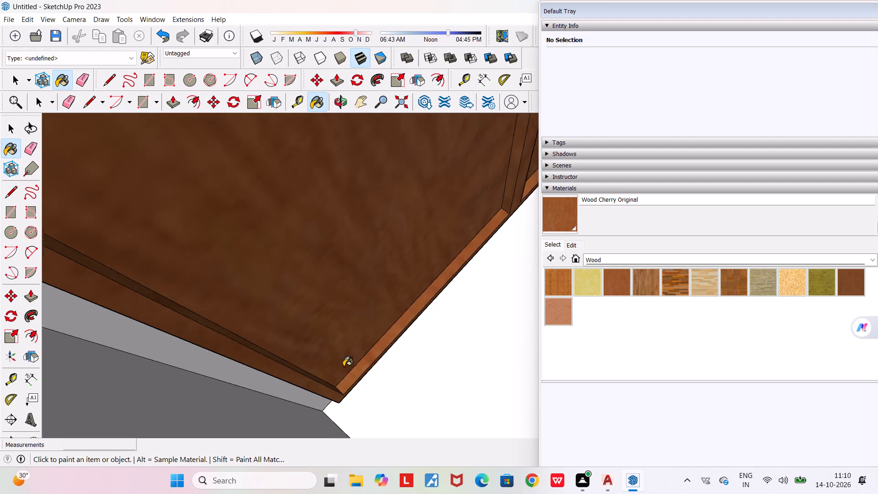
Paint the top inner frame edges above the sink-side corner door and the longer run's first door with Wood Cherry Original.
scroll(343, 366, down, 3)
middle_drag(340, 365, 300, 297)
scroll(300, 297, down, 17)
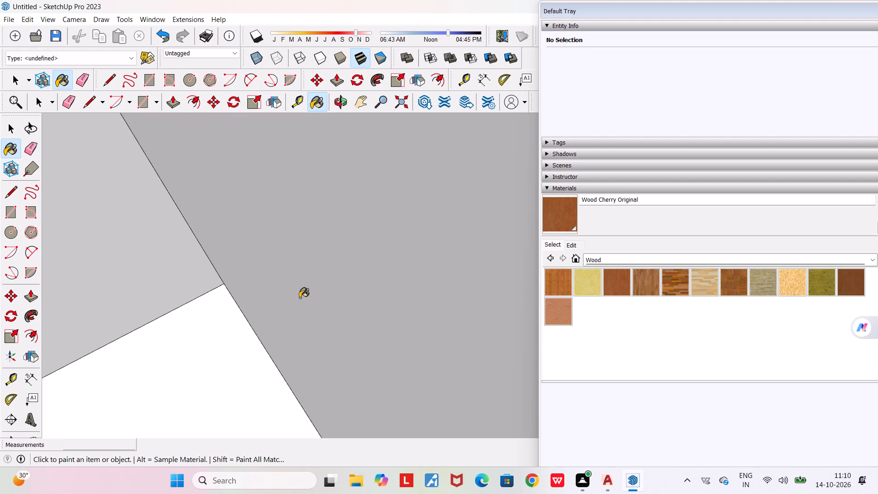
scroll(300, 298, down, 6)
click(395, 104)
scroll(390, 267, down, 4)
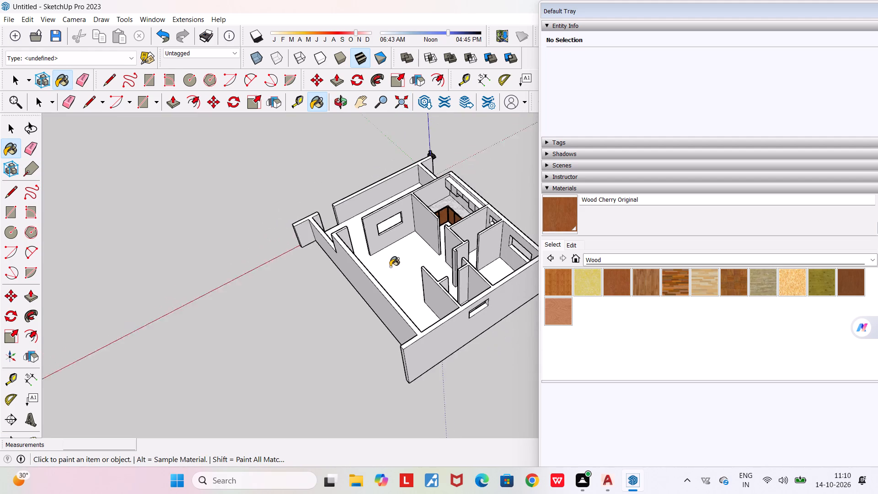
middle_drag(450, 210, 450, 142)
scroll(450, 142, down, 1)
scroll(466, 204, up, 6)
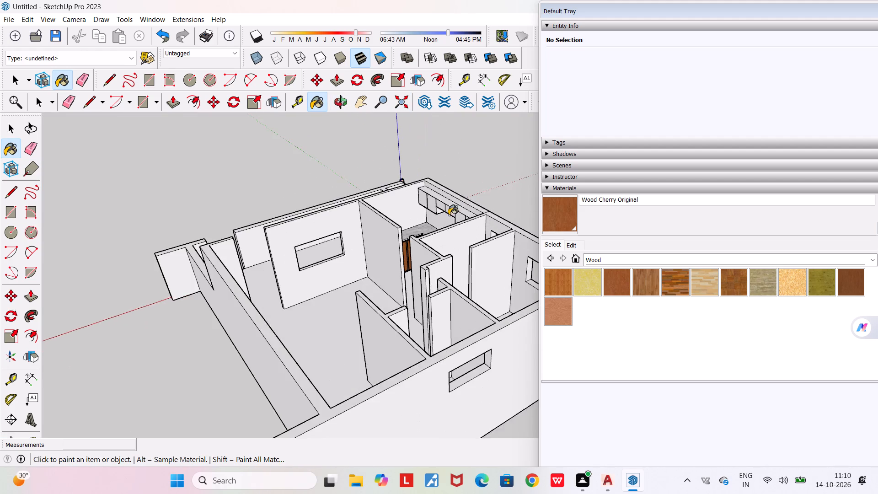
scroll(449, 215, up, 13)
middle_drag(394, 231, 466, 162)
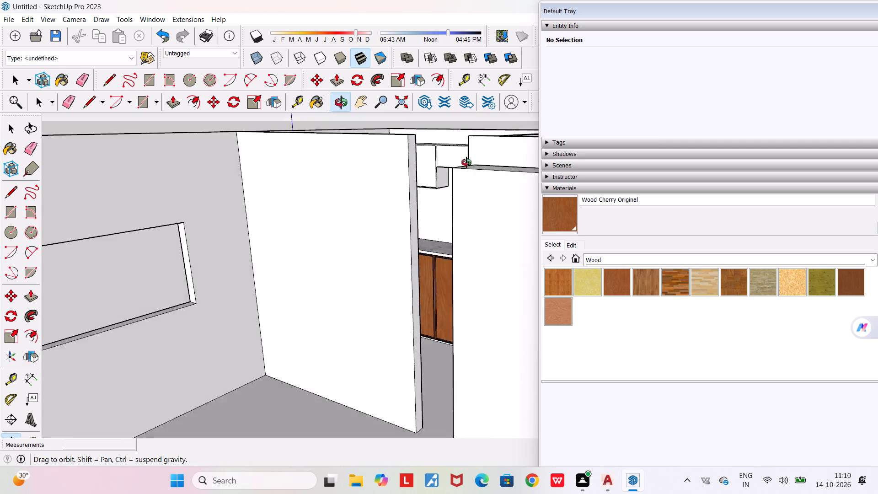
middle_drag(466, 162, 483, 92)
scroll(472, 288, up, 5)
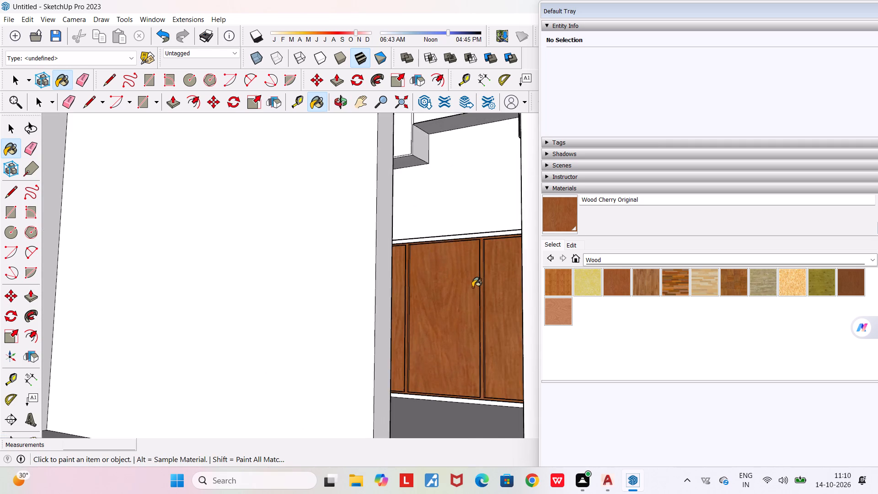
scroll(470, 274, up, 9)
middle_drag(463, 238, 468, 196)
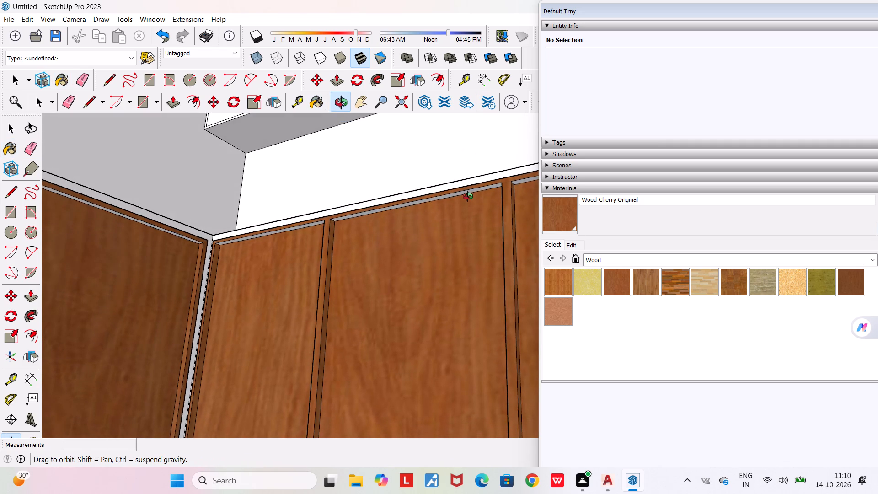
middle_drag(468, 196, 467, 195)
scroll(467, 195, down, 4)
middle_drag(195, 195, 164, 209)
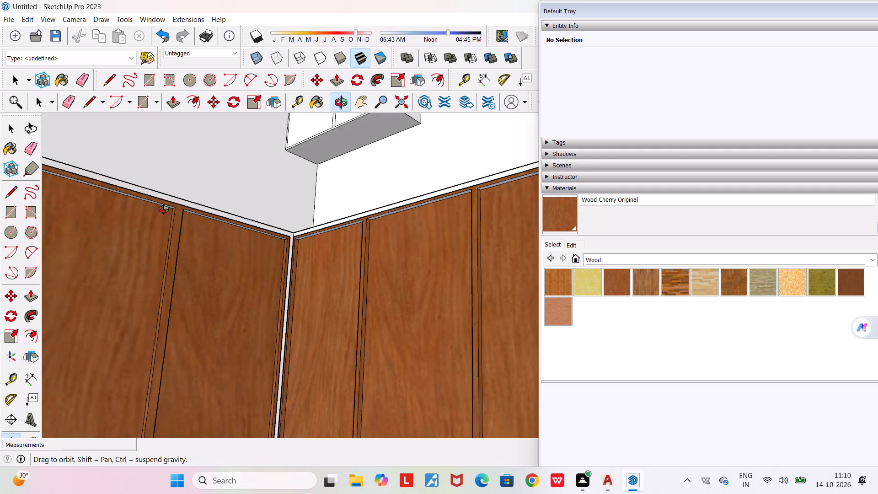
middle_drag(164, 209, 171, 214)
scroll(212, 238, up, 10)
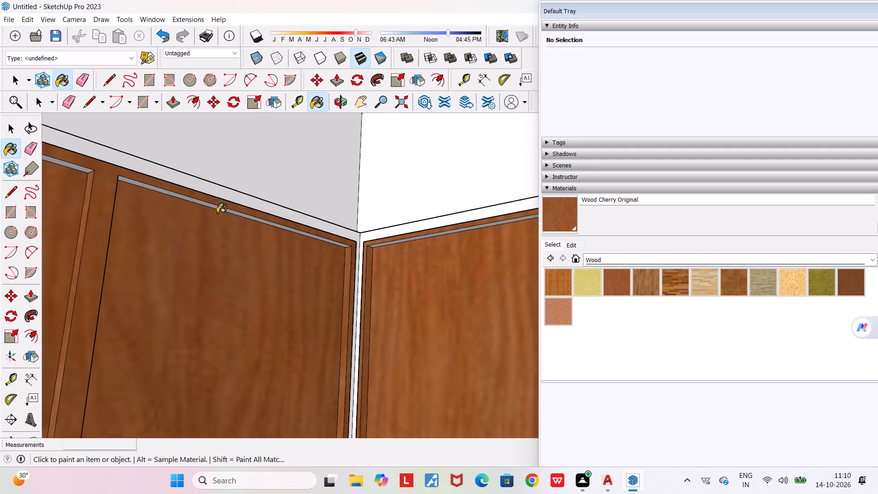
scroll(217, 213, up, 5)
click(221, 204)
scroll(221, 204, down, 2)
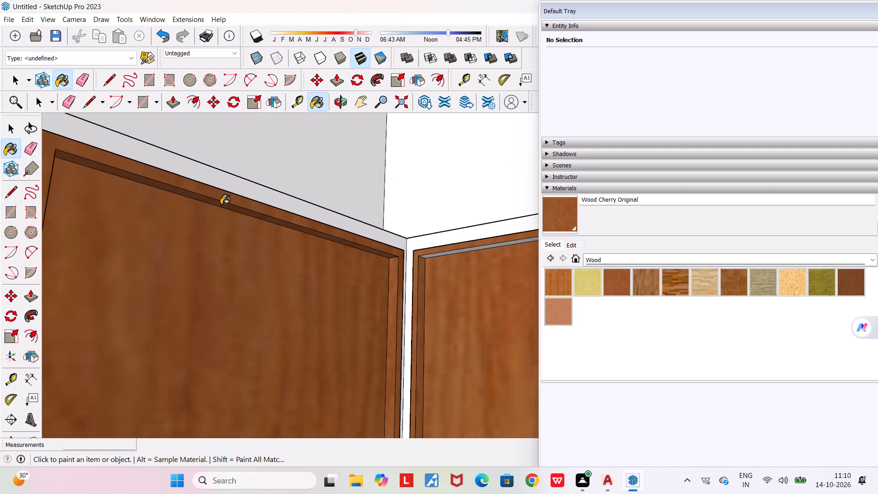
scroll(221, 204, down, 1)
scroll(501, 234, up, 4)
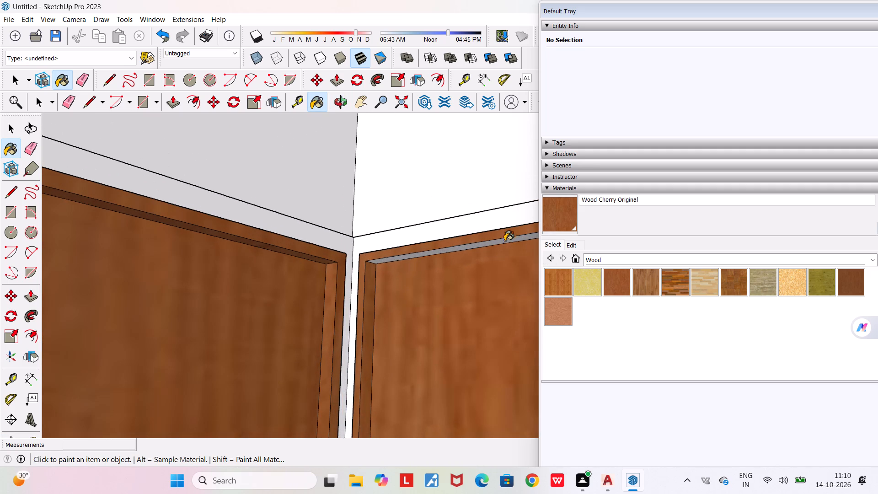
click(507, 241)
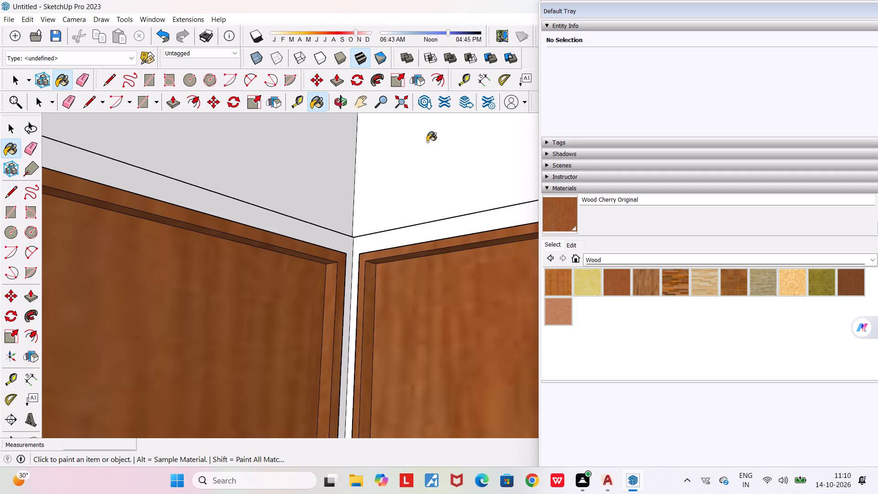
Paint the top inner frame edges above the sink-side run's middle and end doors with Wood Cherry Original.
click(364, 101)
drag(268, 256, 242, 262)
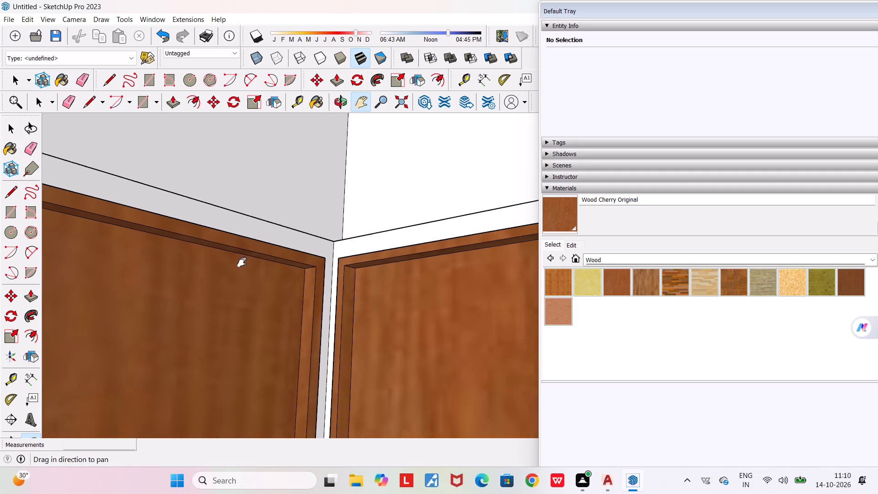
drag(242, 262, 254, 264)
drag(414, 258, 557, 225)
scroll(416, 268, down, 4)
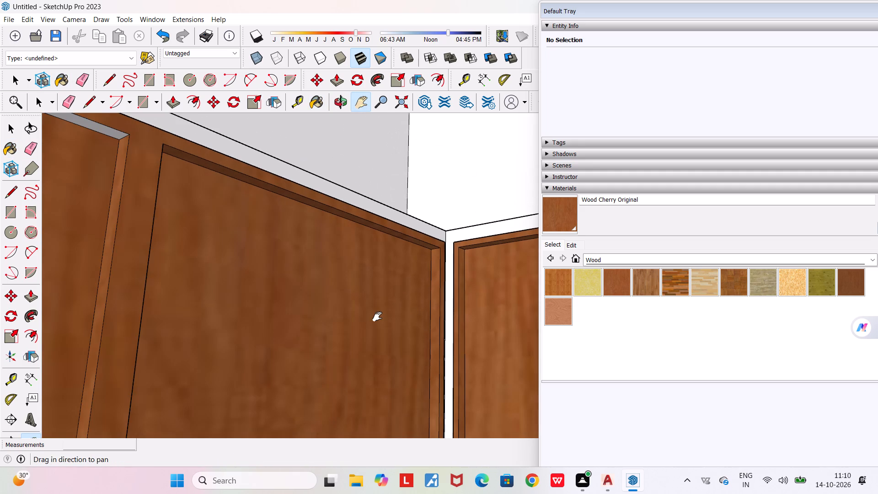
scroll(377, 317, down, 10)
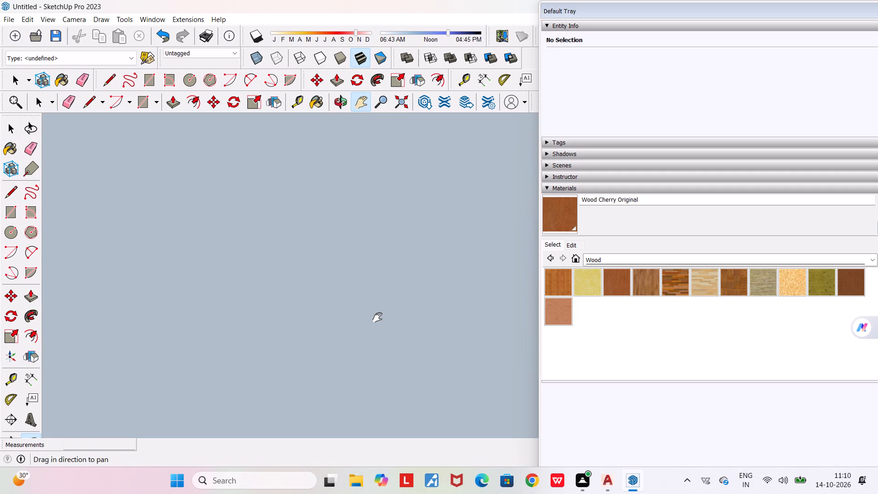
scroll(377, 317, up, 6)
click(401, 104)
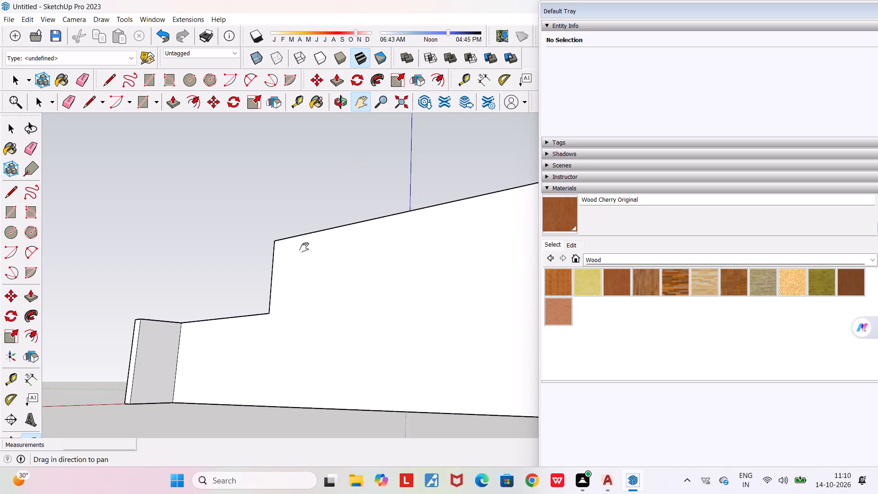
scroll(304, 247, down, 6)
middle_drag(304, 247, 331, 493)
scroll(331, 493, down, 2)
scroll(408, 224, up, 5)
middle_drag(426, 258, 408, 255)
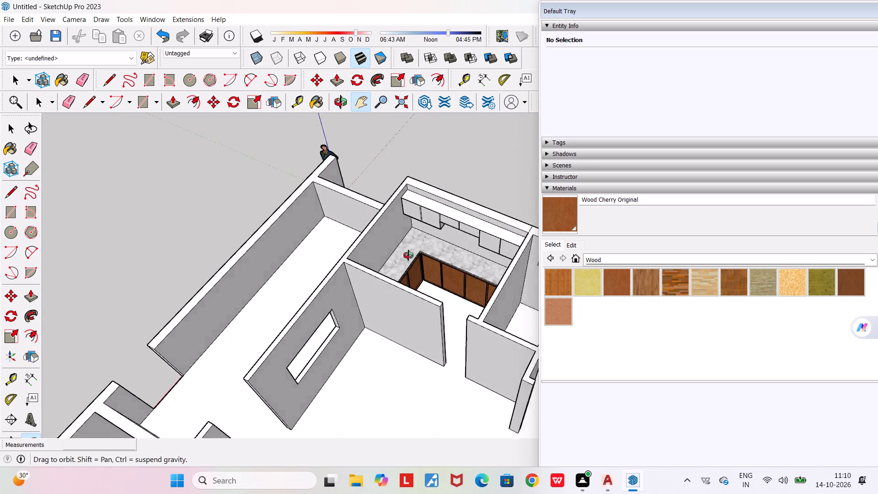
middle_drag(408, 255, 177, 195)
scroll(479, 235, up, 7)
scroll(339, 305, up, 3)
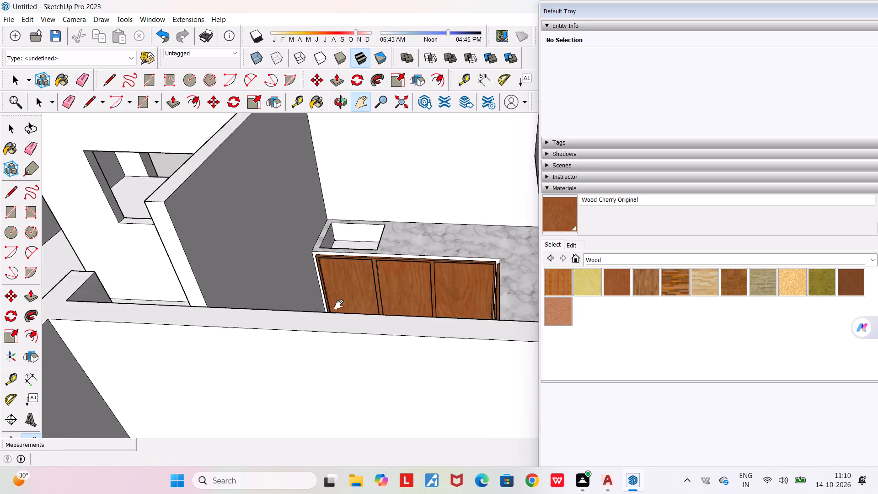
scroll(339, 305, up, 2)
middle_drag(355, 281, 449, 272)
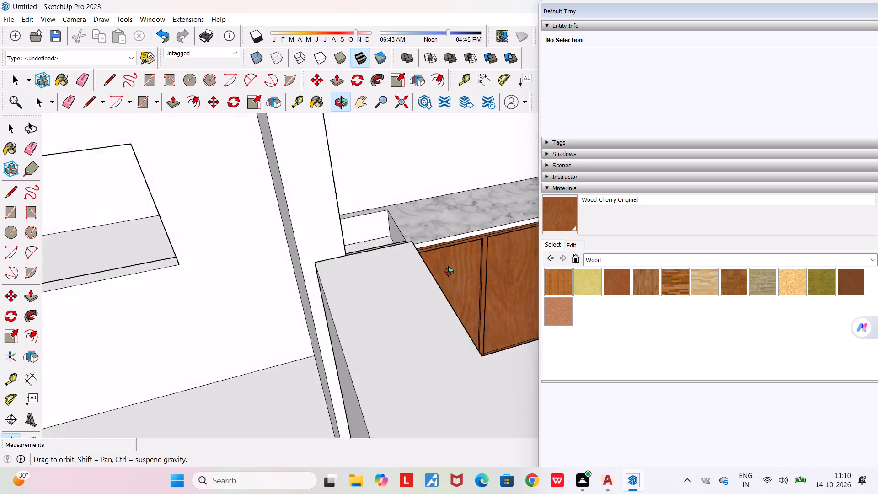
middle_drag(449, 272, 467, 285)
scroll(467, 285, up, 4)
middle_drag(466, 283, 450, 245)
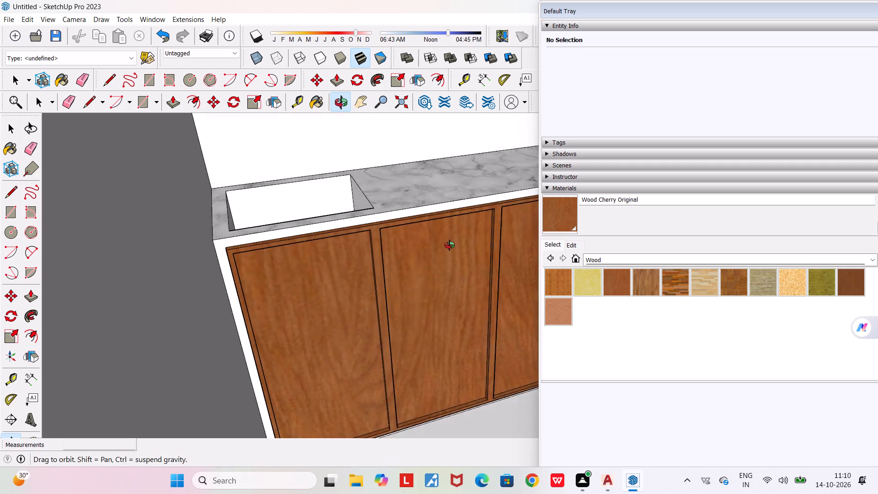
middle_drag(450, 245, 438, 130)
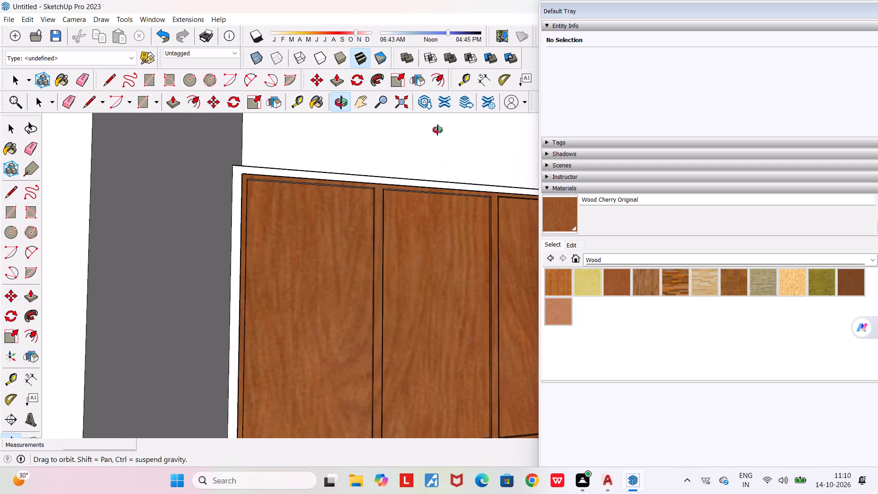
middle_drag(438, 130, 438, 129)
scroll(451, 164, up, 3)
middle_drag(451, 164, 458, 119)
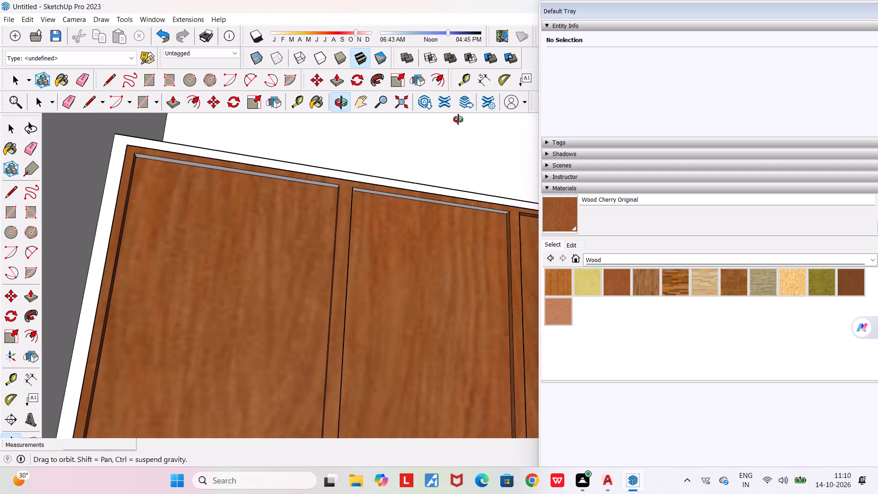
middle_drag(458, 119, 462, 105)
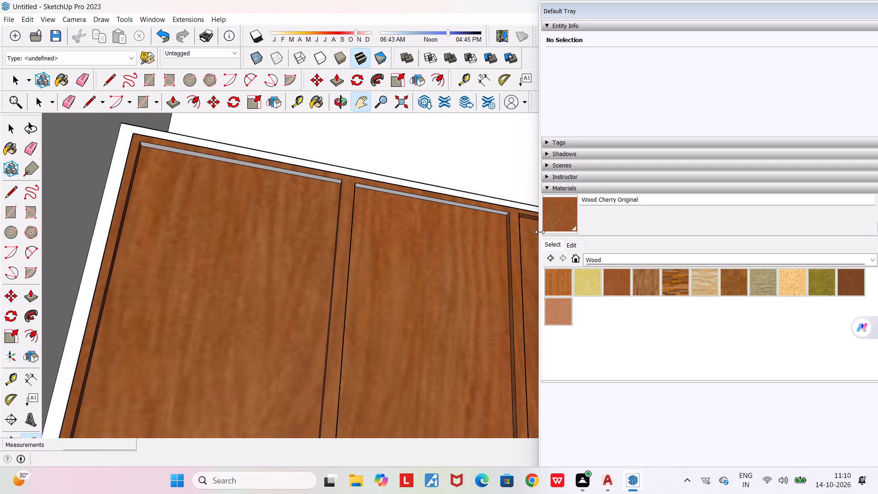
click(558, 218)
click(448, 203)
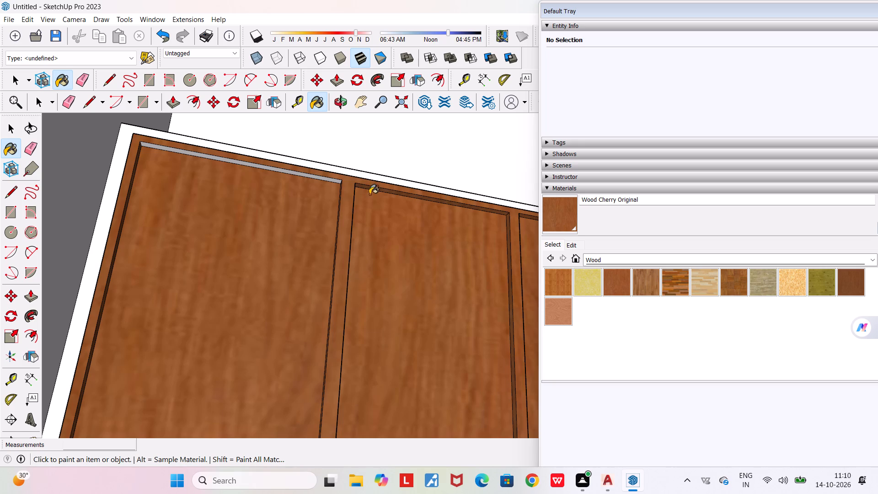
click(321, 178)
Paint the top inner frame edges above the longer run's fourth, third and second doors with Wood Cherry Original.
scroll(319, 184, down, 3)
middle_drag(319, 184, 303, 296)
scroll(303, 296, down, 4)
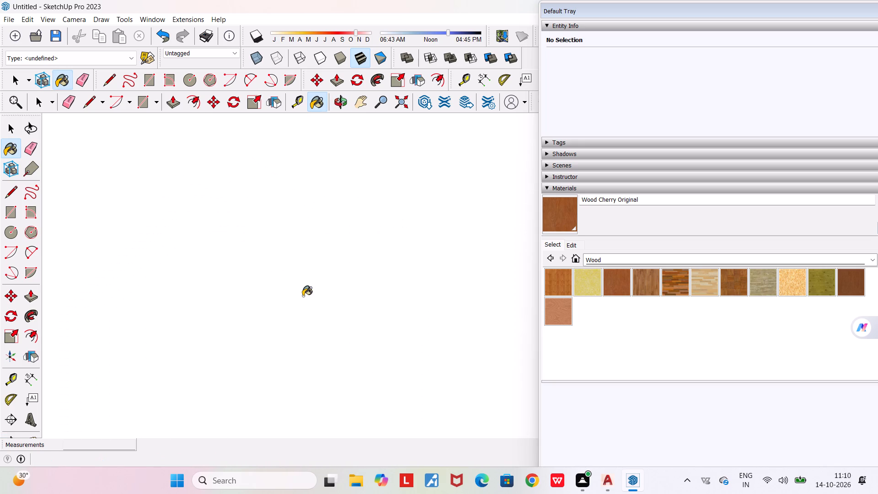
click(410, 107)
middle_drag(353, 198, 333, 375)
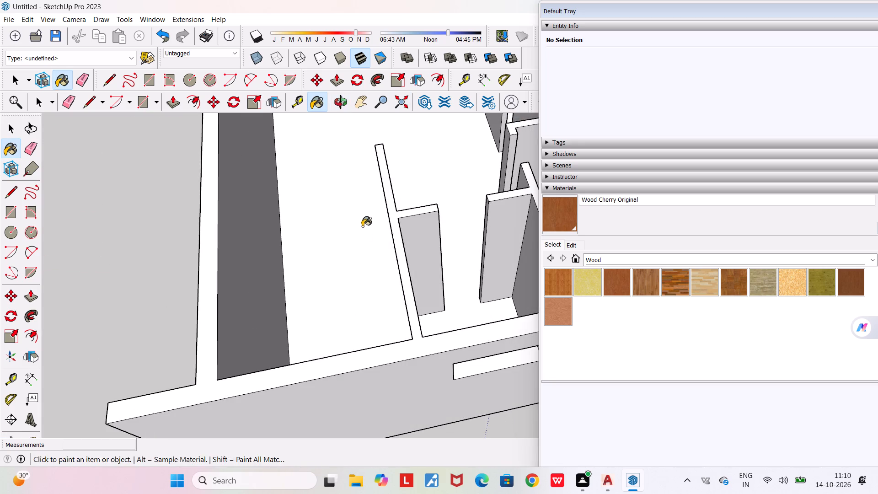
middle_drag(361, 224, 418, 279)
scroll(418, 279, down, 17)
middle_drag(476, 217, 529, 204)
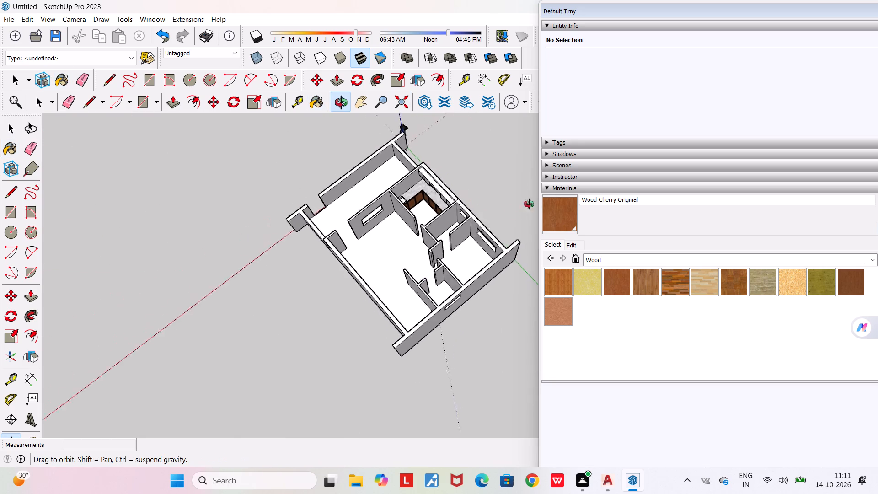
middle_drag(529, 204, 751, 216)
scroll(395, 259, up, 14)
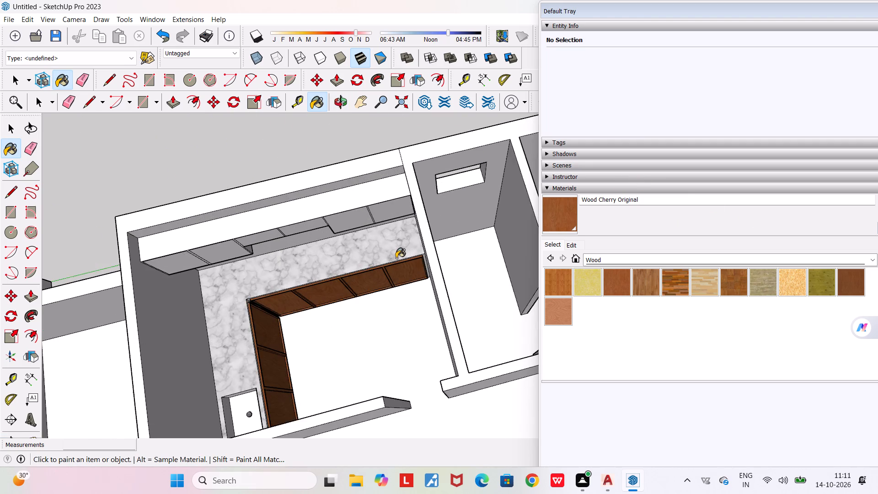
middle_drag(396, 258, 391, 63)
middle_drag(403, 279, 398, 245)
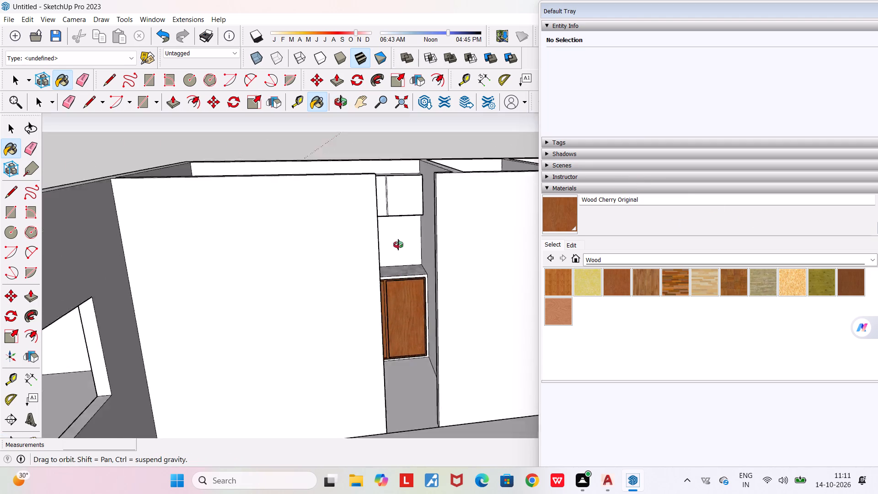
middle_drag(398, 245, 383, 258)
scroll(407, 268, up, 7)
middle_drag(407, 268, 407, 252)
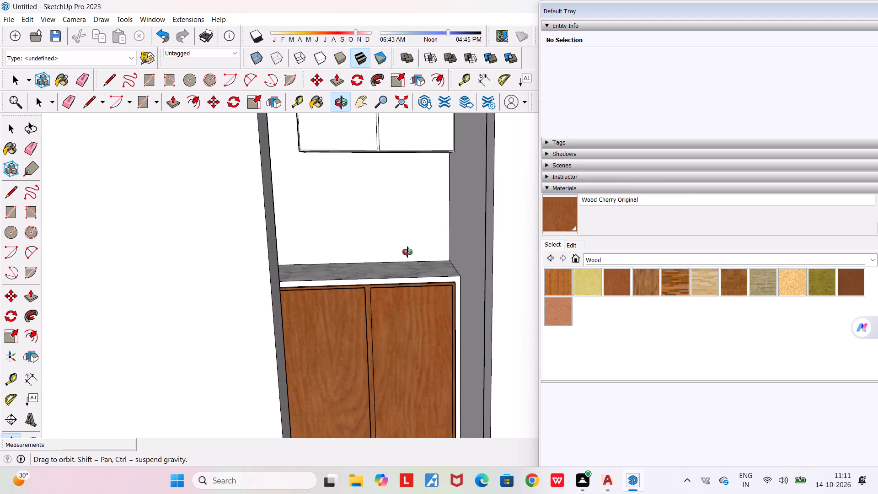
middle_drag(407, 252, 405, 230)
scroll(404, 242, up, 6)
scroll(405, 286, up, 1)
middle_drag(405, 286, 410, 223)
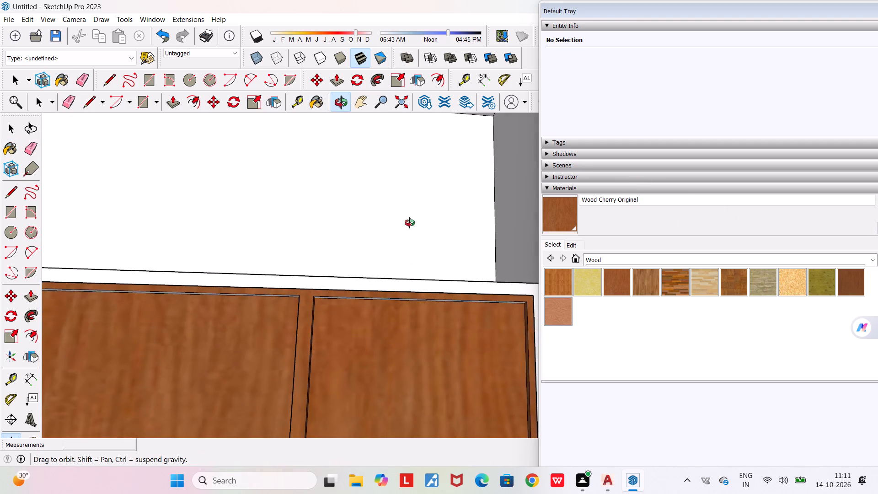
middle_drag(410, 223, 412, 204)
scroll(486, 298, up, 4)
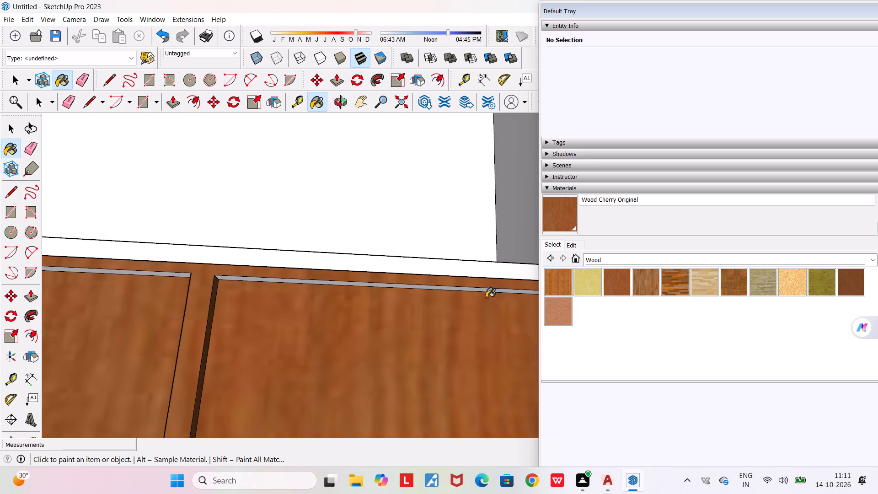
click(482, 290)
scroll(447, 289, down, 3)
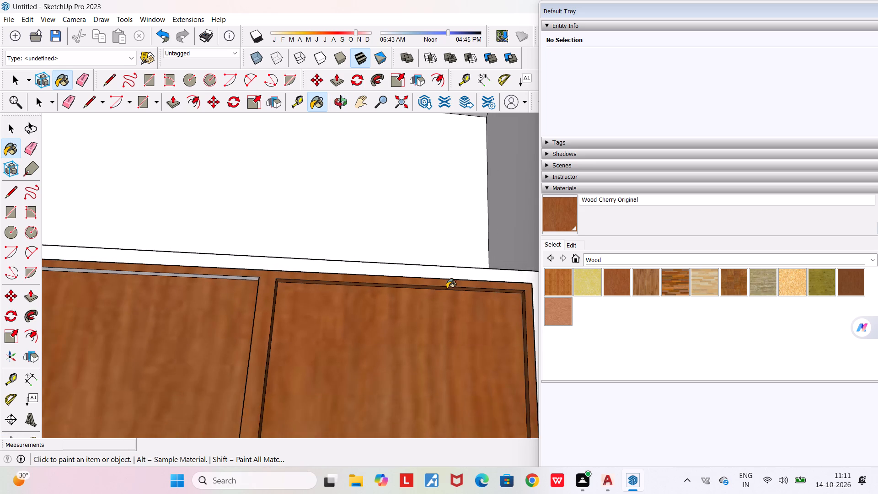
scroll(447, 289, down, 1)
click(225, 278)
scroll(225, 278, down, 1)
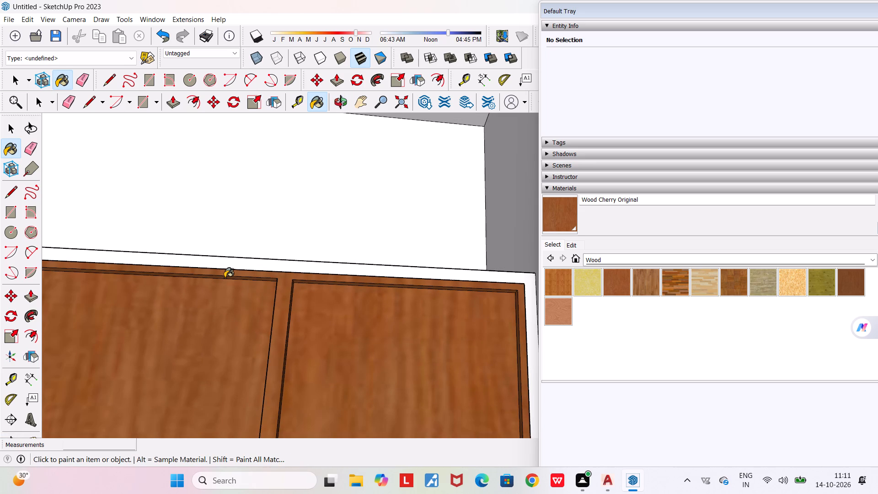
scroll(225, 278, down, 6)
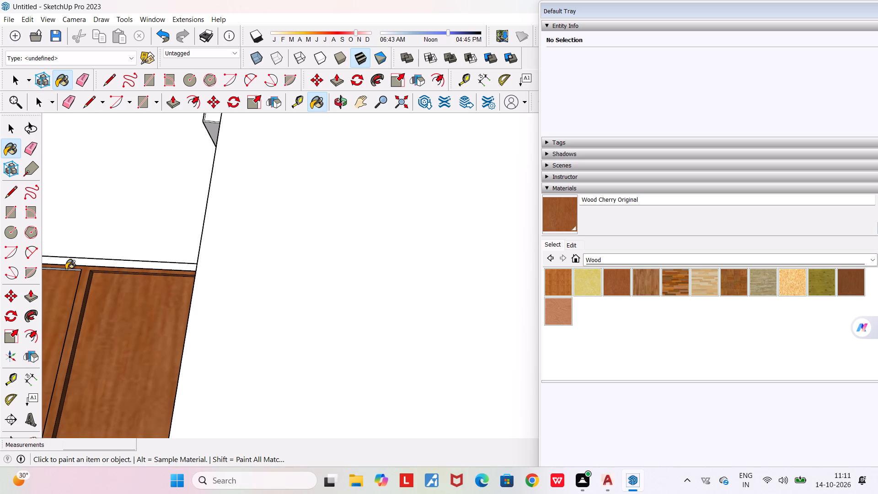
click(66, 269)
Inspect the base cabinets along the sink-side run and inner corner for faces still missing the cherry material.
scroll(66, 269, down, 5)
middle_drag(66, 269, 83, 327)
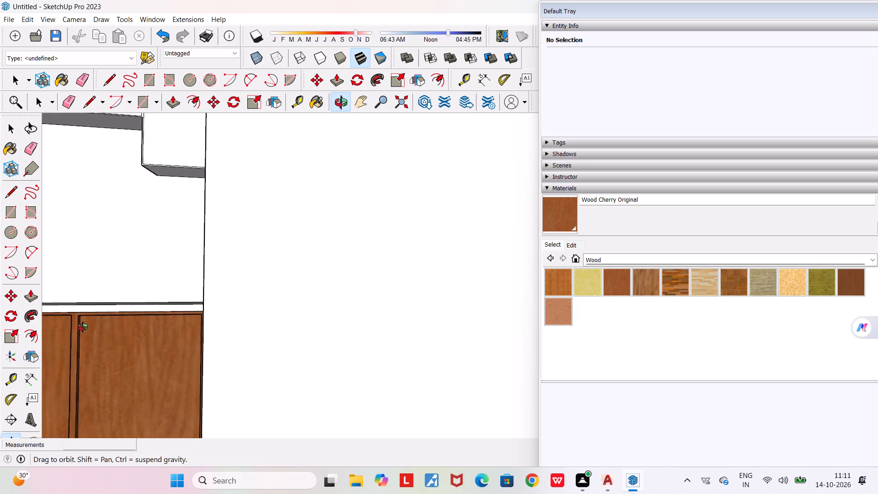
middle_drag(83, 327, 84, 328)
scroll(84, 328, down, 9)
middle_drag(80, 327, 50, 389)
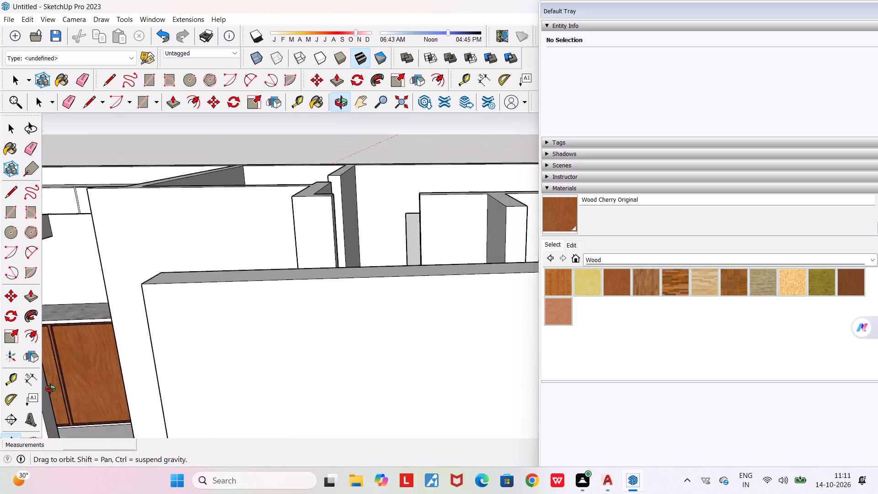
middle_drag(50, 389, 29, 404)
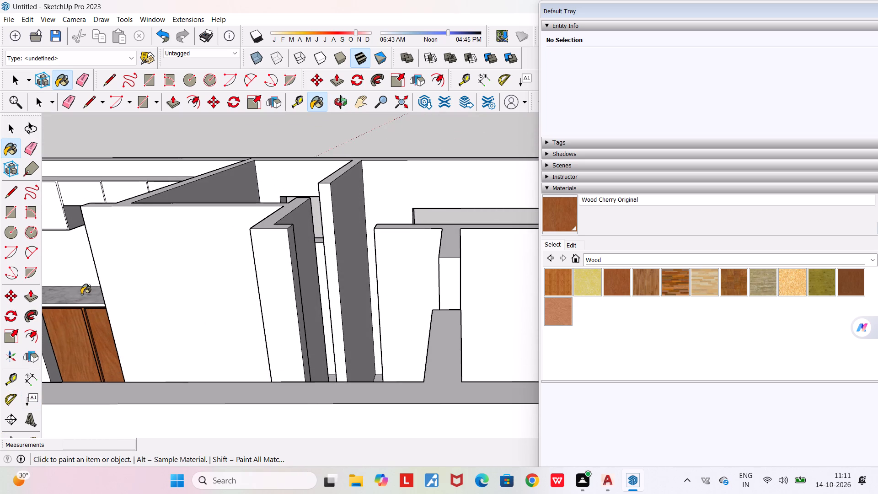
scroll(67, 306, up, 13)
middle_drag(64, 311, 98, 265)
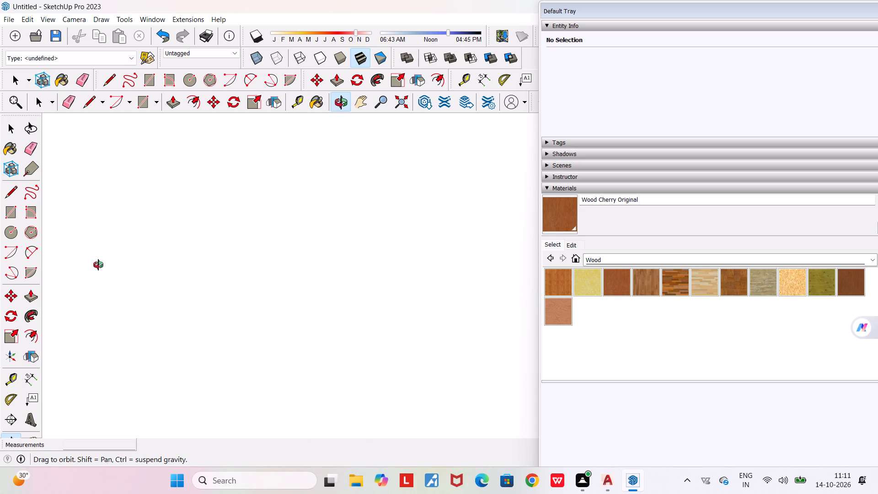
middle_drag(98, 265, 156, 289)
scroll(156, 289, down, 1)
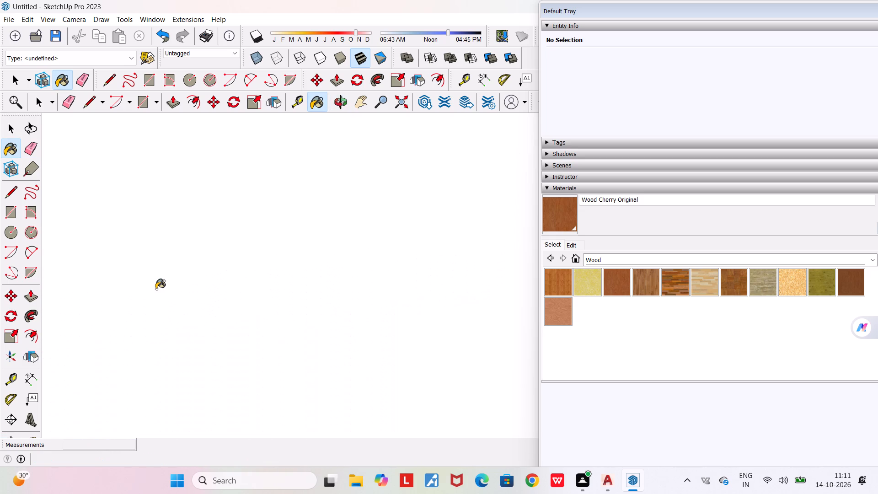
scroll(156, 289, down, 6)
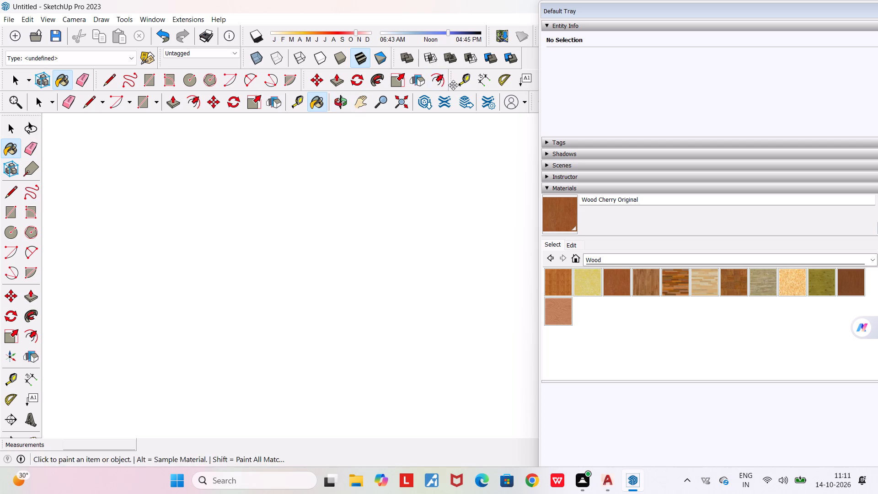
click(396, 101)
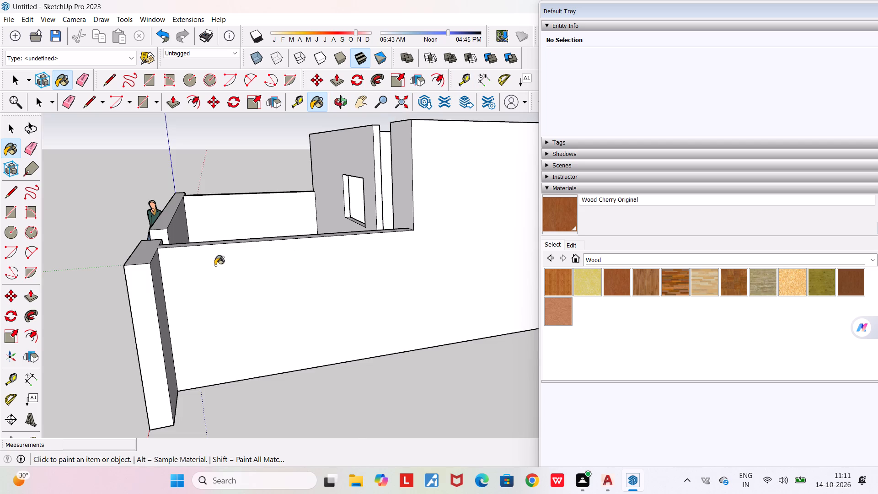
middle_drag(214, 297, 179, 456)
scroll(178, 457, down, 4)
scroll(332, 301, down, 6)
middle_drag(396, 255, 227, 235)
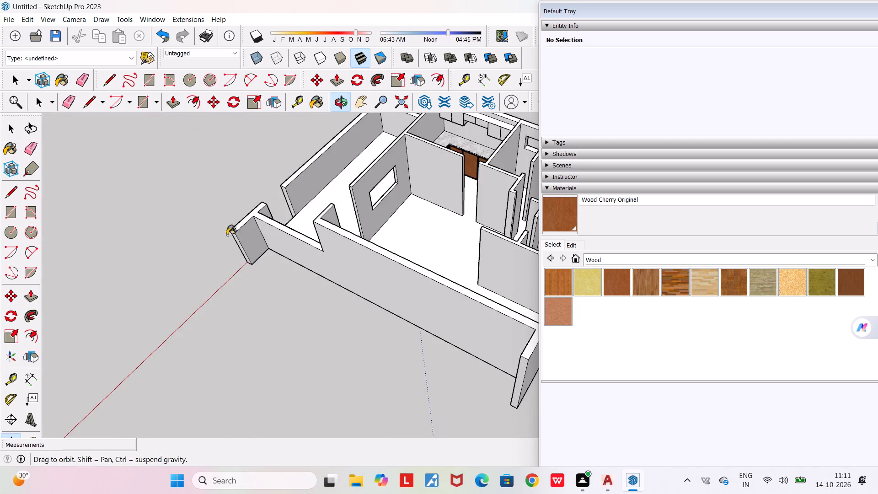
scroll(438, 157, up, 5)
scroll(488, 130, up, 4)
middle_drag(475, 160, 407, 159)
scroll(480, 161, up, 13)
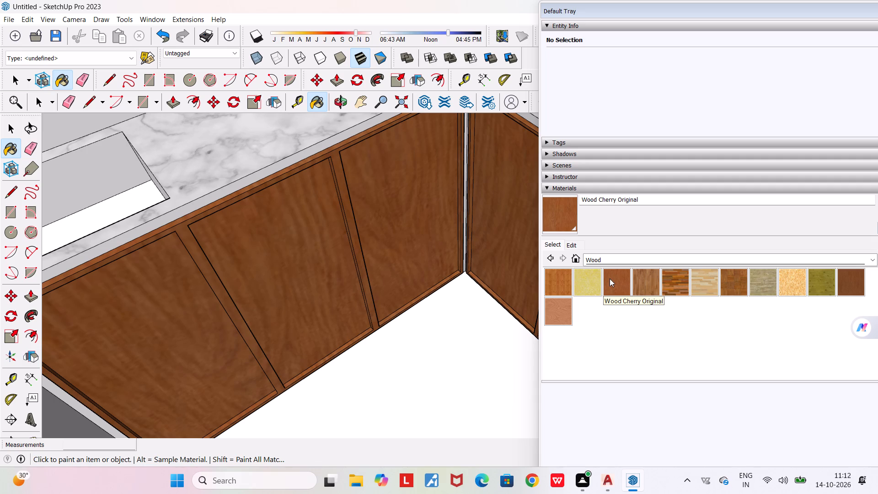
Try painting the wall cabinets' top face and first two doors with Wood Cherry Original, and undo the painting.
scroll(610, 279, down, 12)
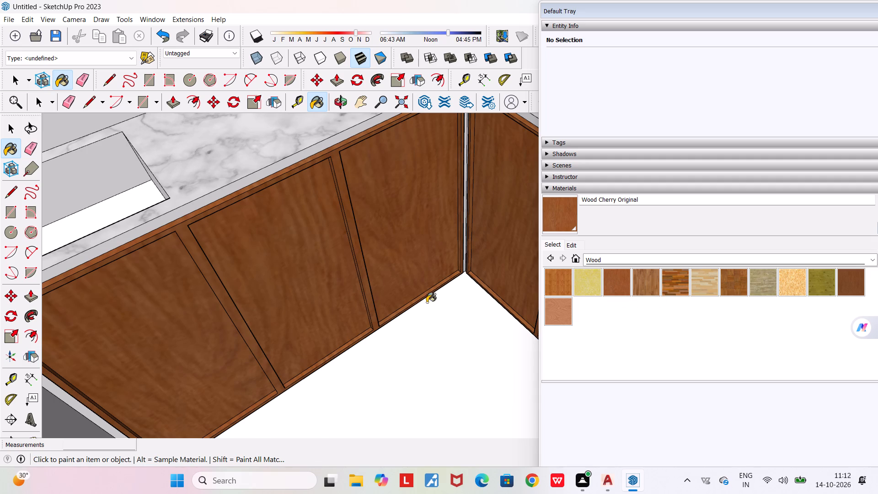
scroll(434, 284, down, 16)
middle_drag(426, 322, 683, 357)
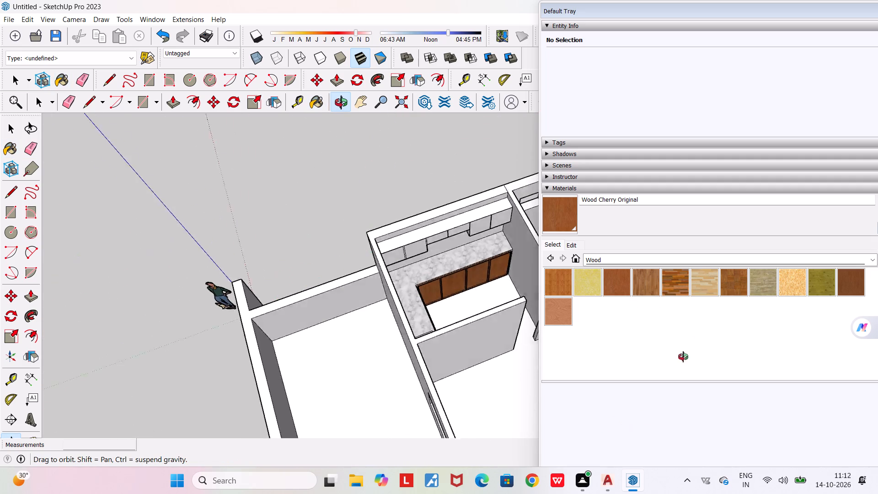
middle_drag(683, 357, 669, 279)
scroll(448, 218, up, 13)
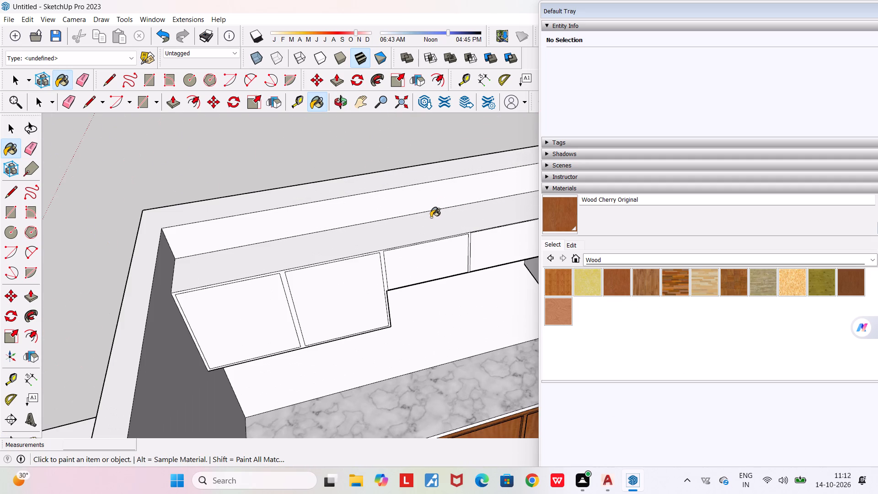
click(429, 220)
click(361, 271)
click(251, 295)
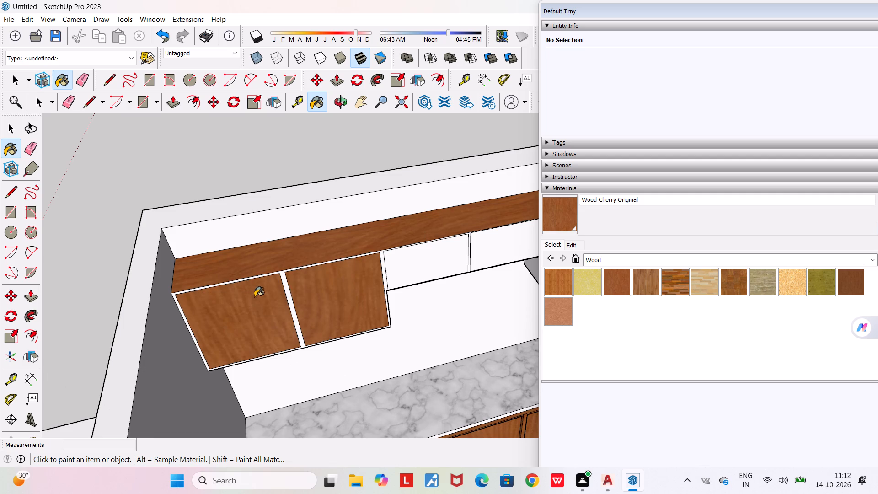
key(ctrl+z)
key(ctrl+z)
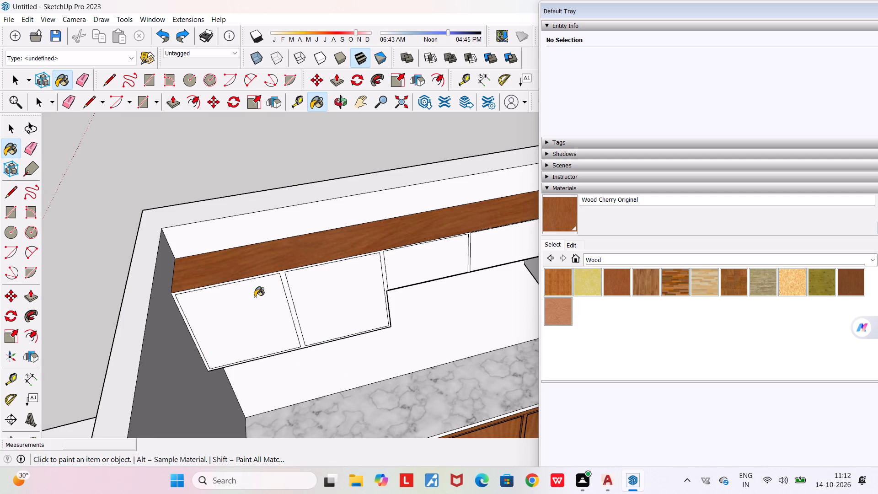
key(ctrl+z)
Push/Pull the wall cabinets' frame face outward by 1".
key(space)
key(space)
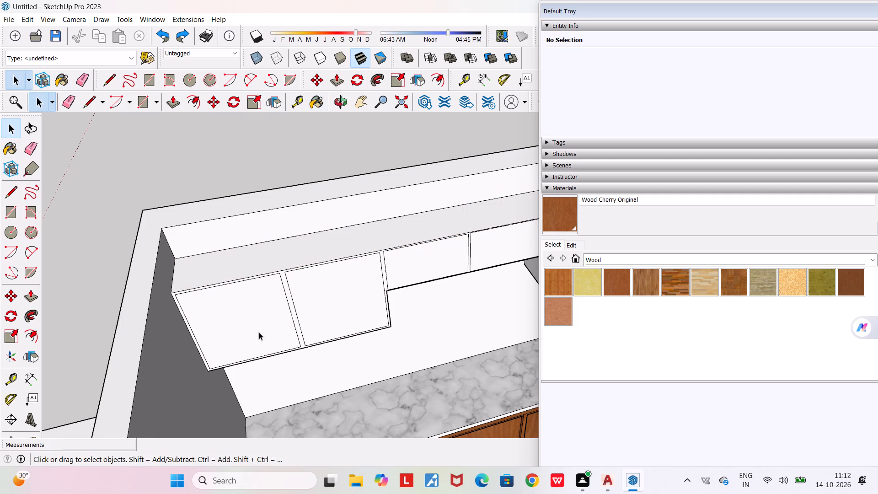
scroll(276, 312, up, 5)
key(l)
key(Return)
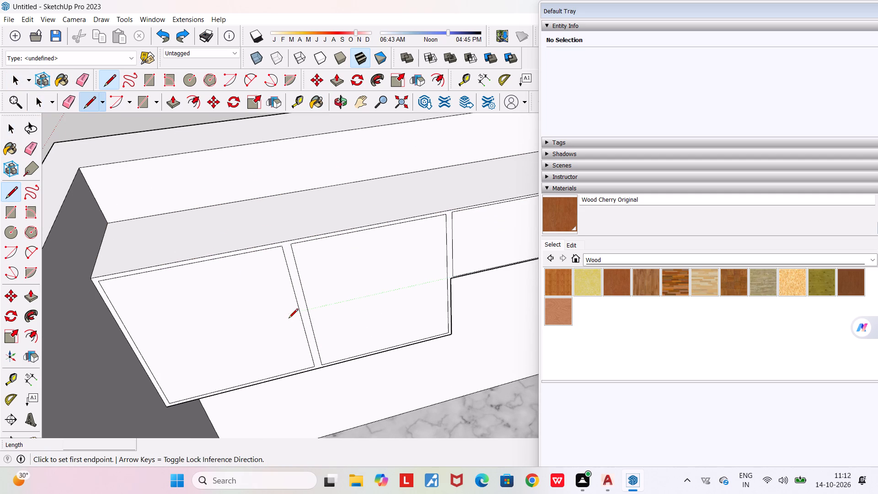
key(space)
key(space)
key(p)
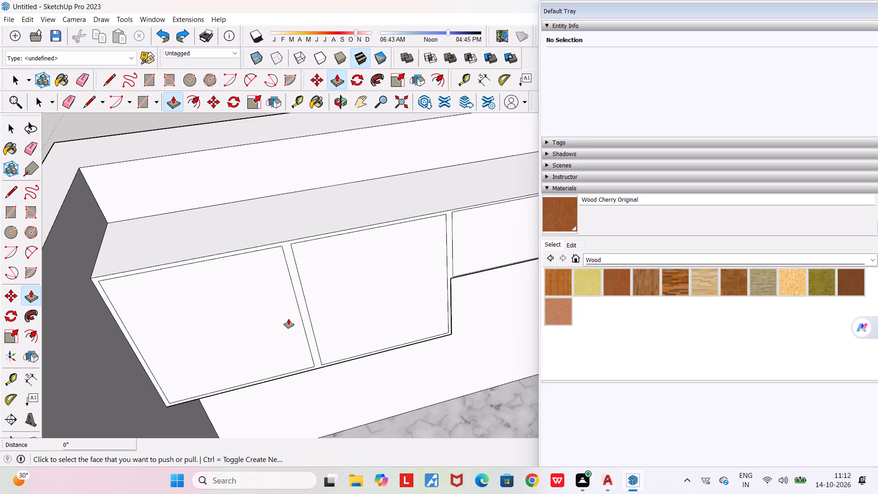
scroll(297, 283, up, 1)
click(297, 279)
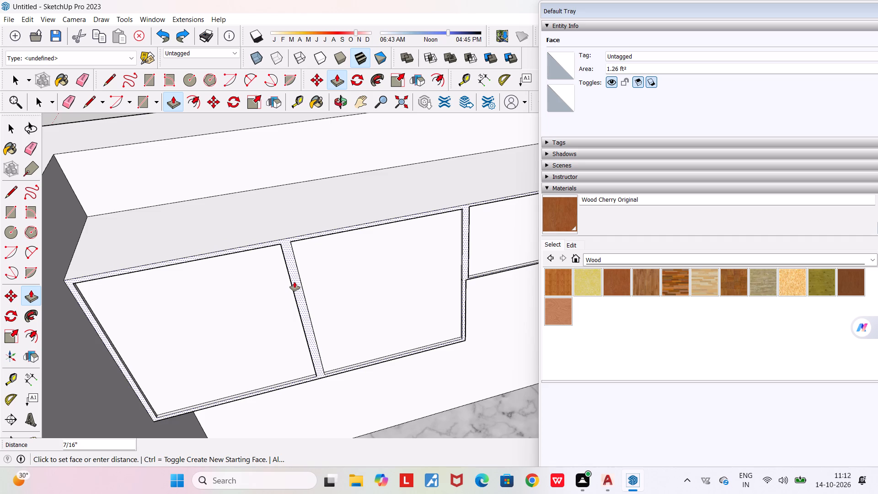
text(1")
key(shift+Return)
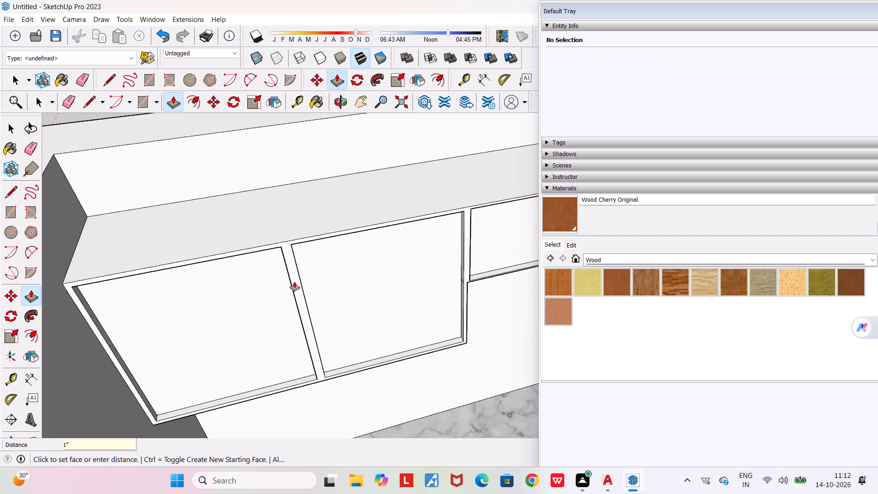
Push/Pull the first tall wall cabinet door panel outward by 11/16".
scroll(294, 282, down, 3)
click(218, 279)
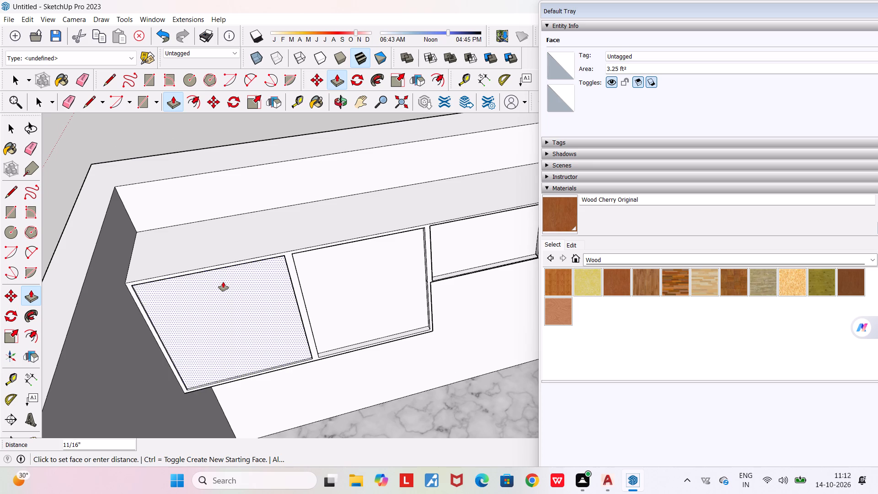
scroll(223, 282, up, 4)
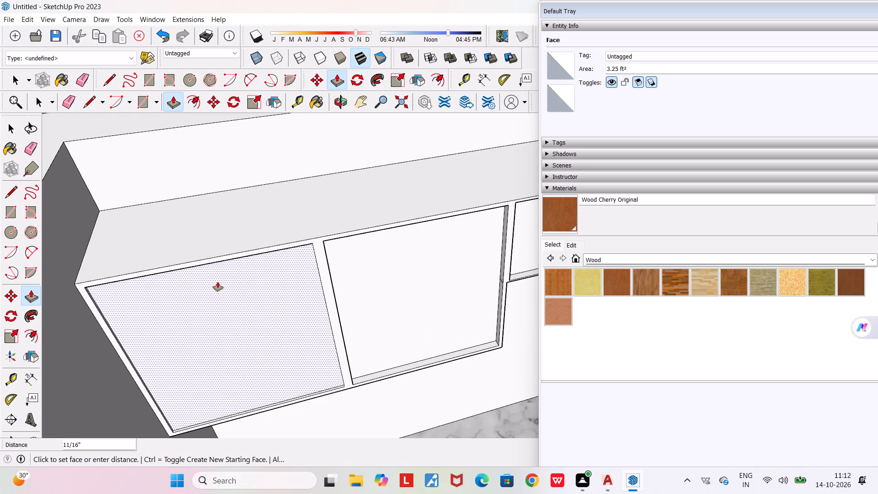
text(11/16)
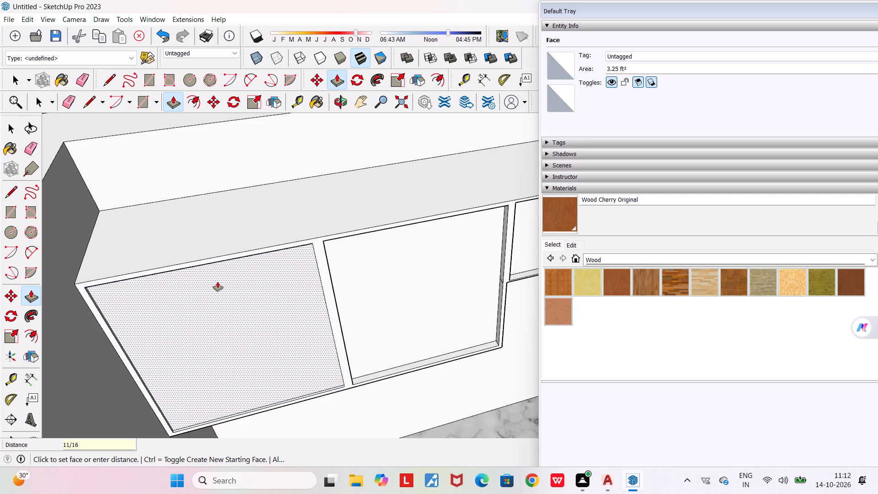
key(shift+quotedbl)
key(Return)
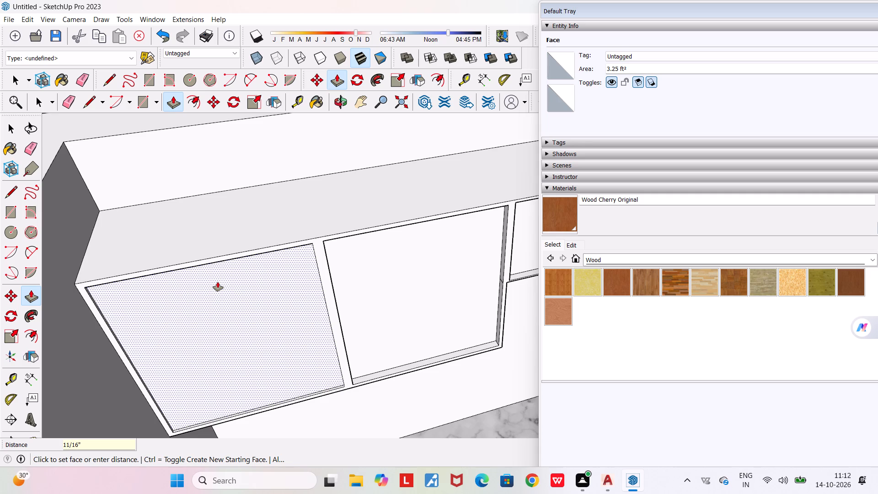
Repeat the 11/16" pull on the second tall door, both short middle doors and the last two tall doors of the wall cabinets.
double_click(369, 295)
middle_drag(369, 295, 360, 290)
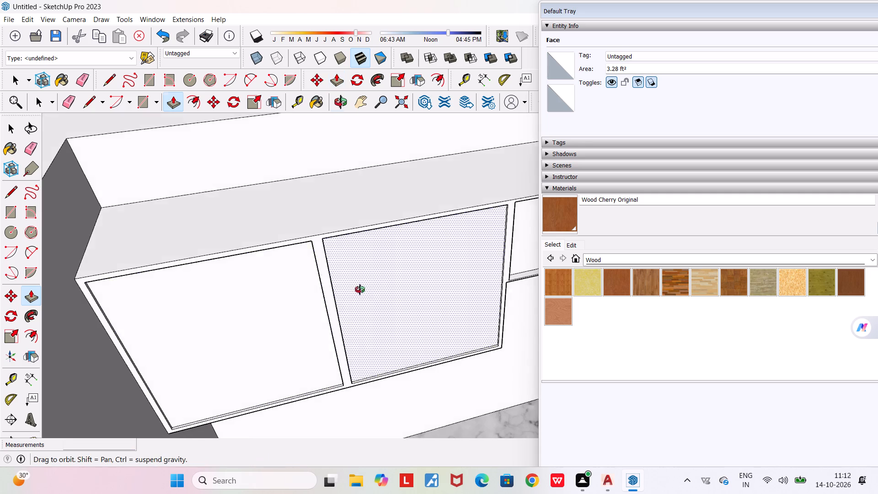
middle_drag(360, 290, 149, 285)
scroll(149, 285, down, 3)
double_click(391, 279)
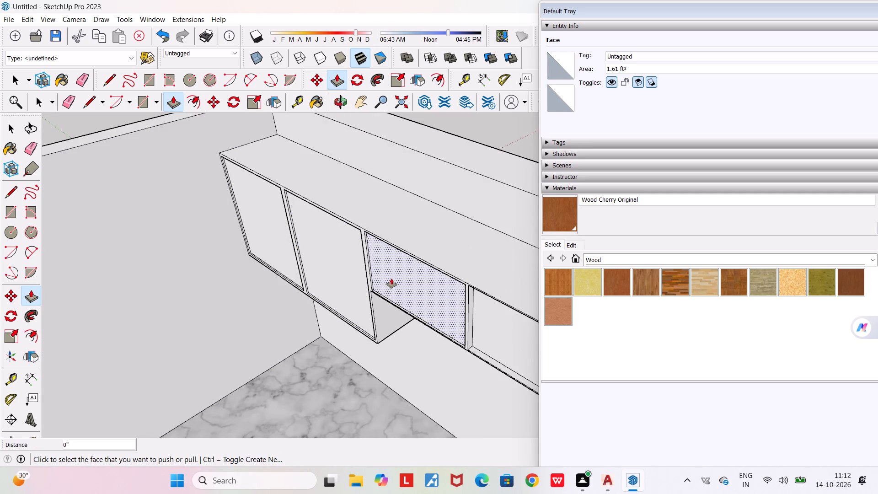
double_click(509, 329)
scroll(509, 329, down, 11)
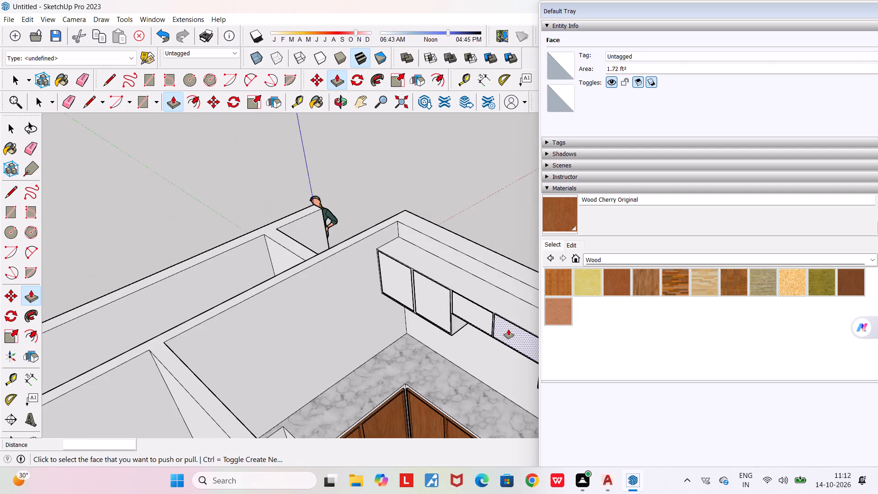
middle_drag(478, 352, 641, 378)
scroll(641, 378, down, 4)
scroll(449, 285, down, 13)
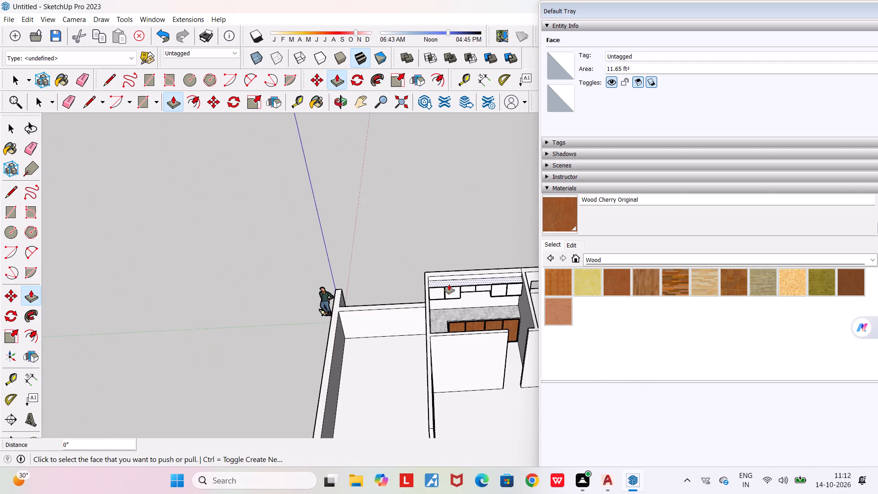
scroll(535, 283, up, 18)
double_click(484, 273)
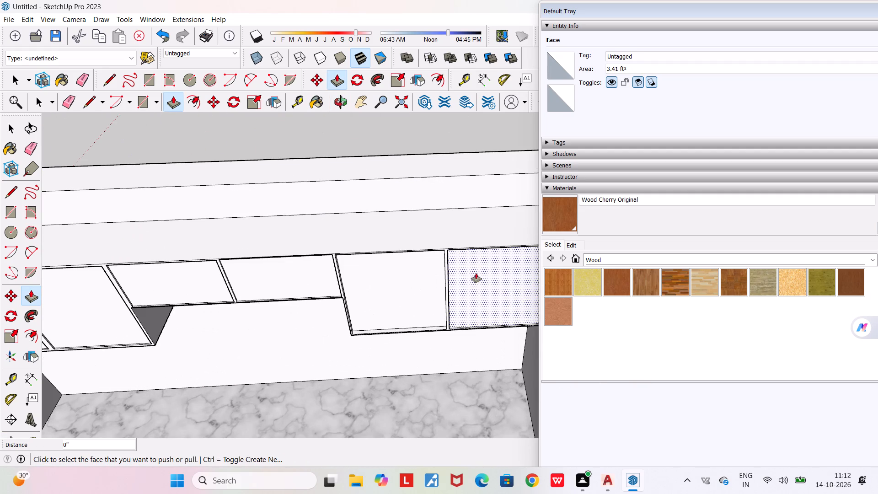
double_click(434, 273)
Paint the wall cabinets' first two tall doors and the long top face with Wood Cherry Original.
scroll(434, 273, down, 5)
middle_drag(433, 320, 432, 304)
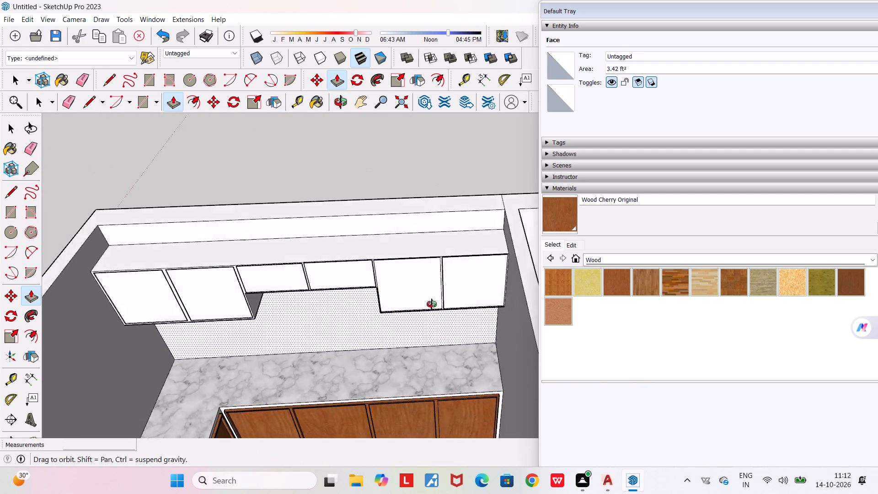
middle_drag(432, 304, 427, 238)
scroll(427, 238, down, 1)
scroll(259, 272, up, 11)
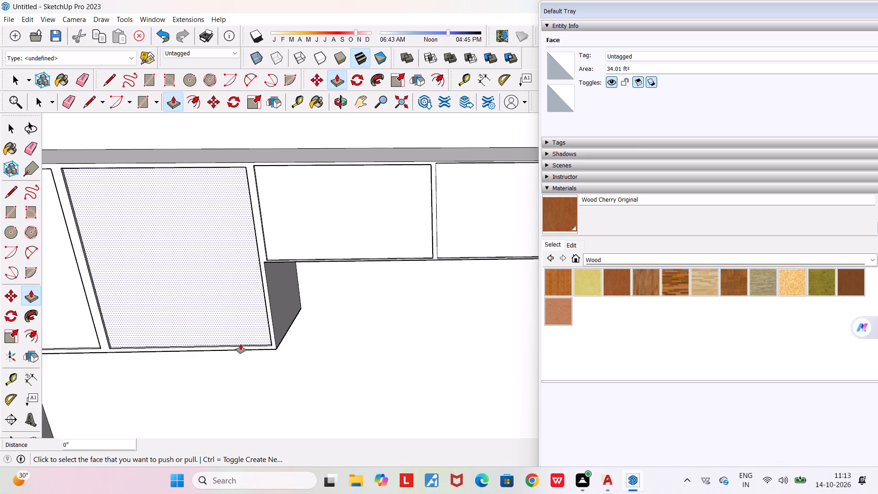
scroll(241, 344, down, 5)
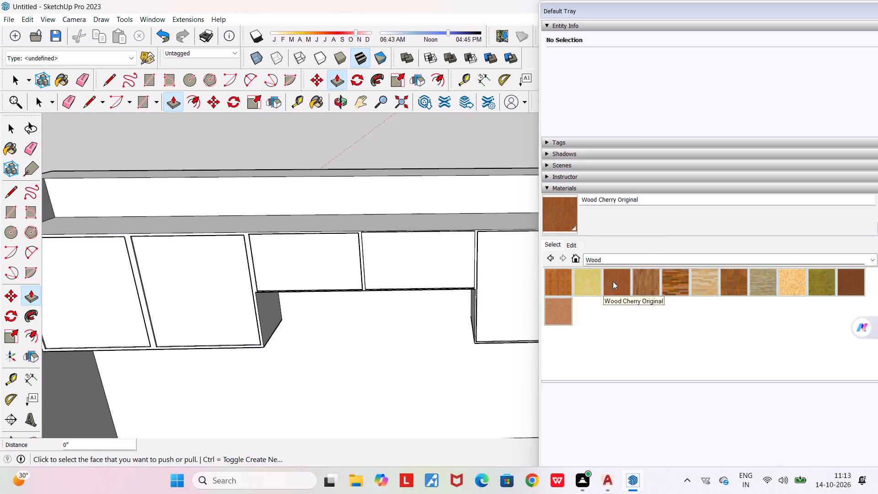
click(562, 214)
click(193, 278)
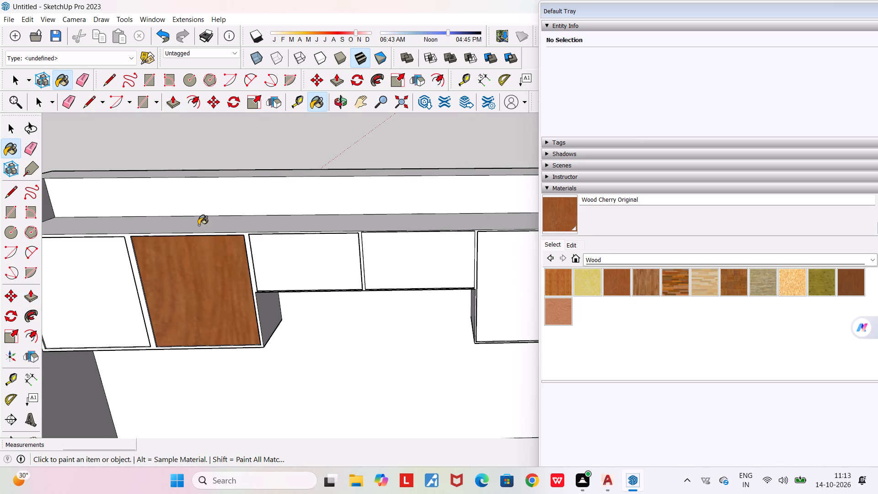
click(198, 225)
click(94, 268)
Paint the two short middle doors and the last two tall doors of the wall cabinets with Wood Cherry Original.
click(319, 274)
click(449, 265)
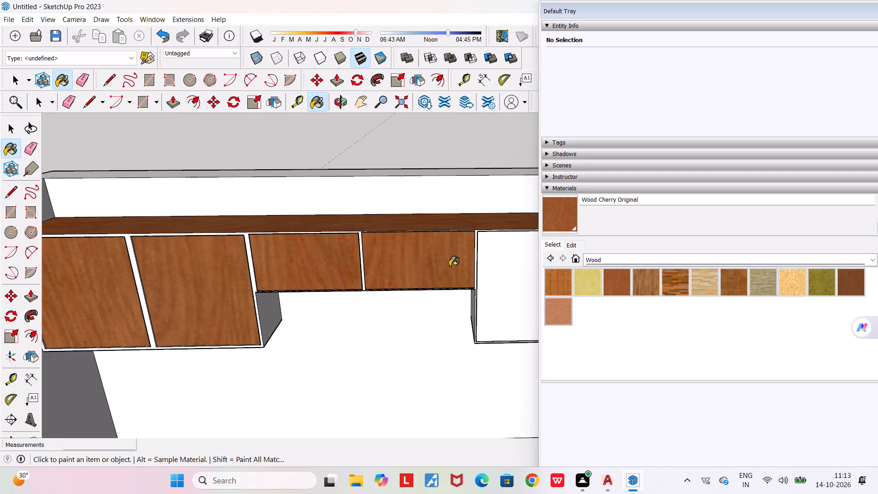
click(515, 282)
scroll(471, 324, down, 9)
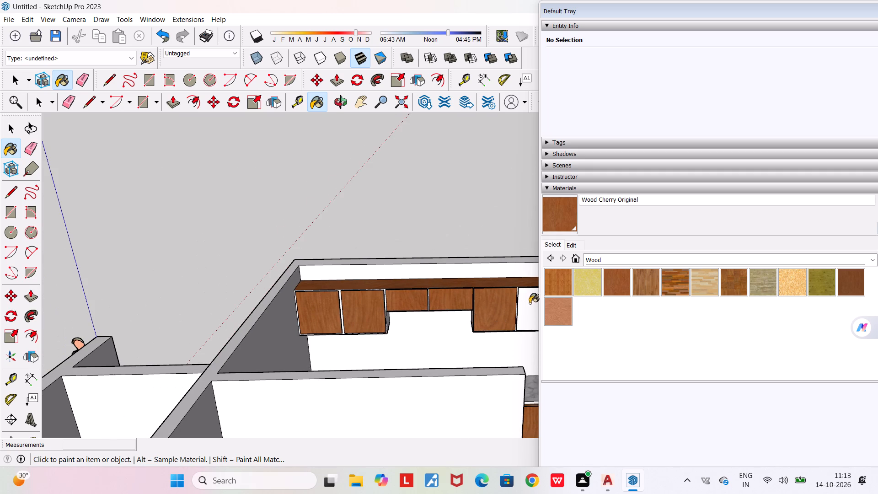
click(523, 308)
Paint the front face of the wall cabinets' frame with Wood Cherry Original.
scroll(312, 318, up, 13)
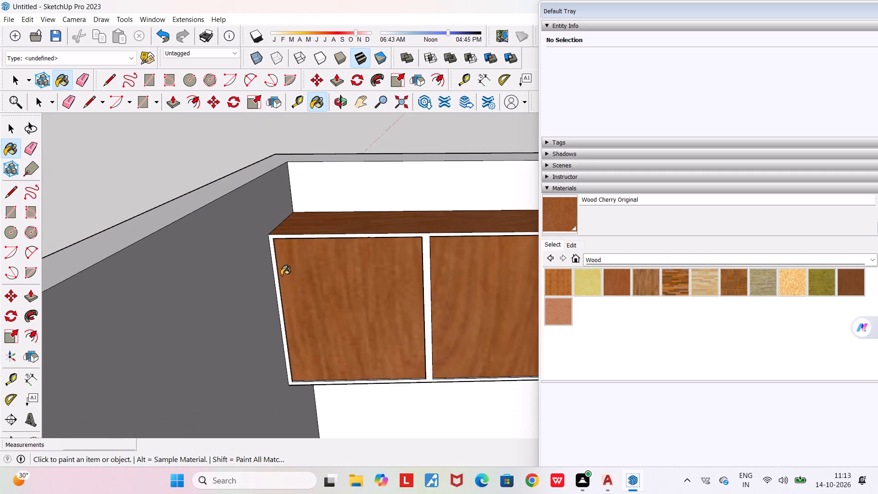
scroll(281, 275, up, 15)
click(264, 211)
Paint the wall-side and top inner frame edges around the first tall wall cabinet door with Wood Cherry Original.
middle_drag(273, 230, 272, 286)
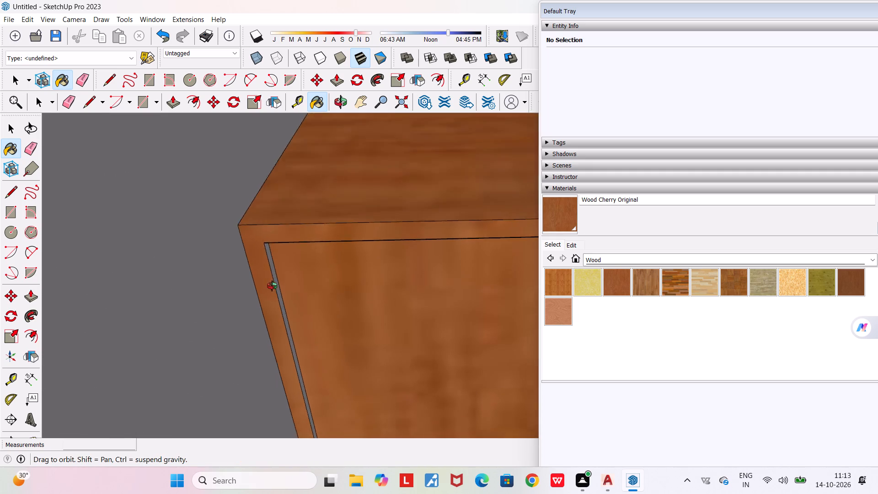
middle_drag(272, 286, 269, 331)
scroll(269, 331, down, 3)
scroll(284, 309, up, 6)
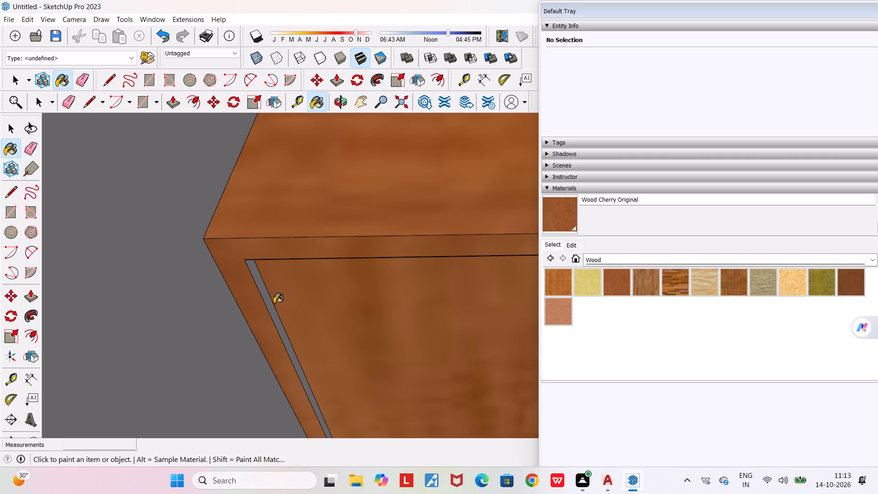
click(269, 301)
middle_drag(294, 310, 318, 166)
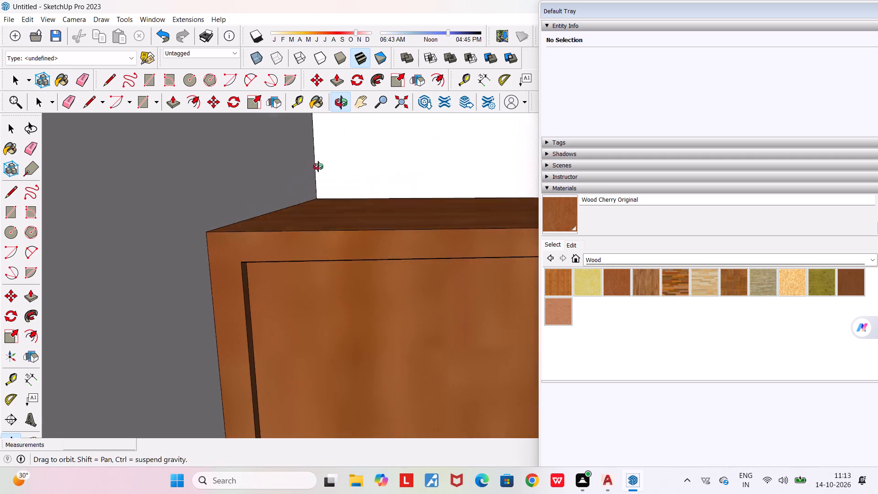
middle_drag(318, 166, 333, 135)
scroll(333, 135, down, 4)
scroll(349, 200, up, 10)
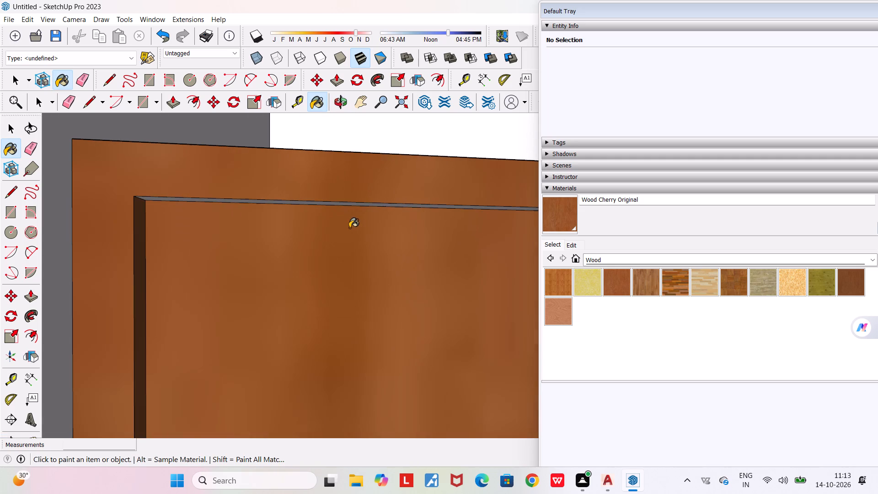
click(356, 204)
scroll(352, 215, up, 1)
scroll(352, 215, down, 12)
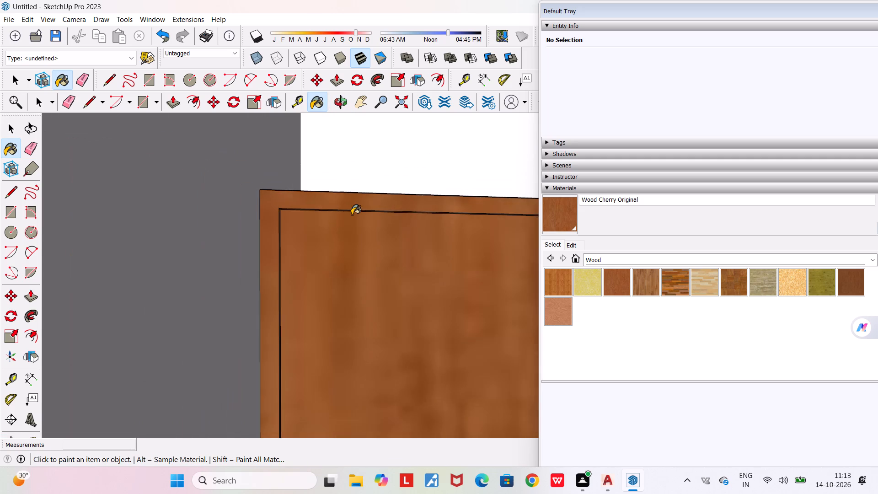
Paint the unpainted vertical inner frame edge where the wall cabinet door meets the divider with Wood Cherry Original.
scroll(352, 215, down, 16)
middle_drag(476, 283, 488, 289)
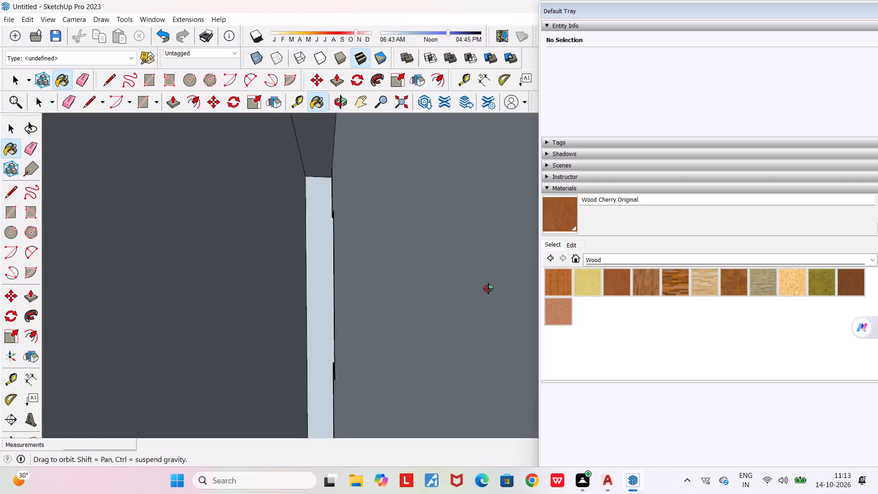
middle_drag(488, 289, 506, 365)
scroll(479, 323, up, 13)
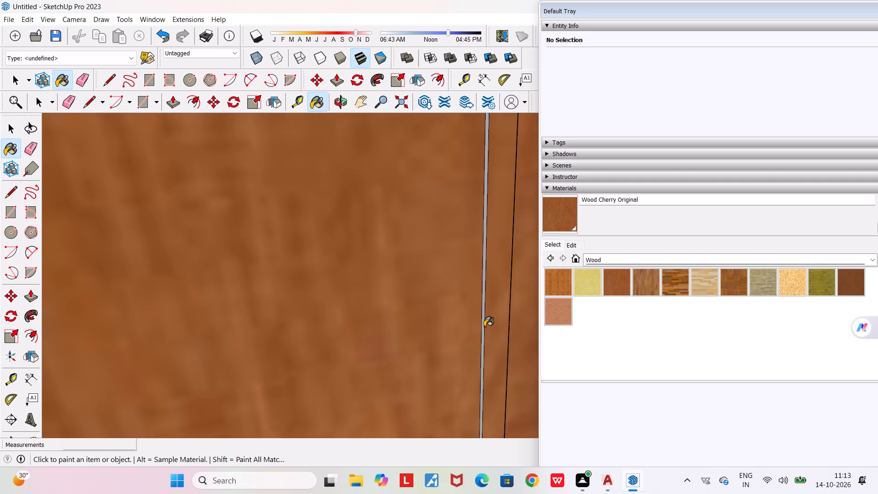
click(482, 325)
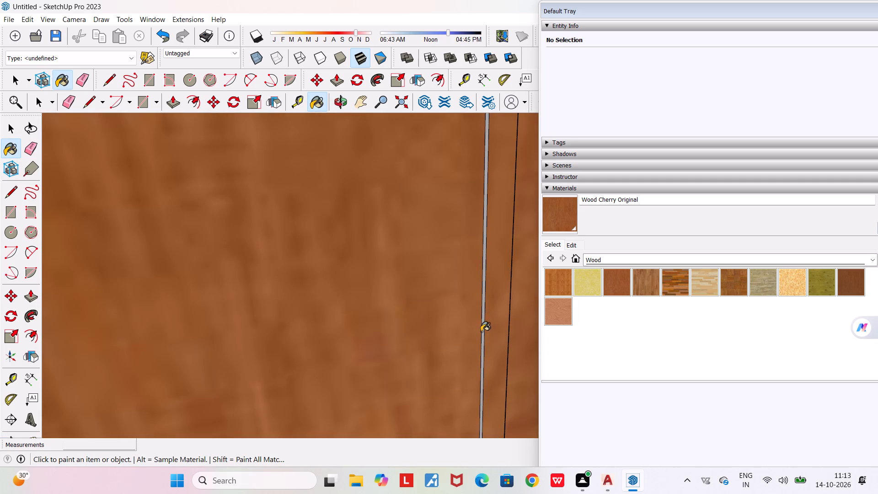
click(481, 332)
click(482, 335)
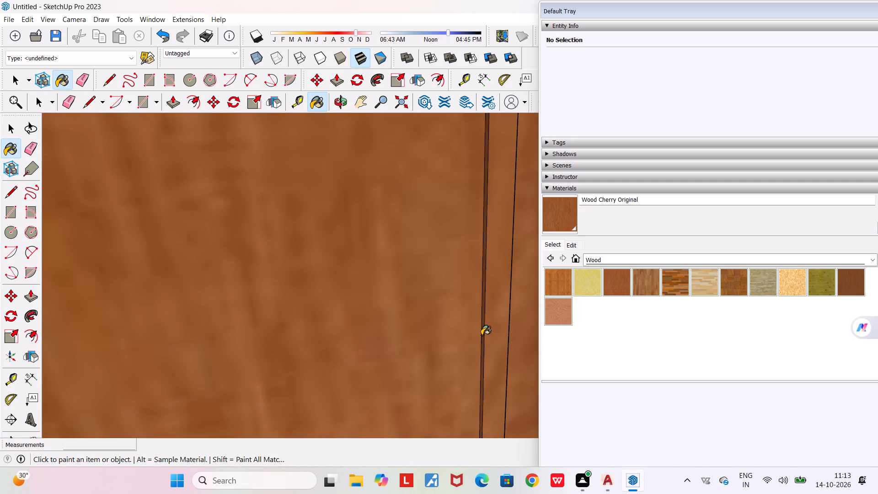
Paint the bottom inner frame edges of the first and second tall wall cabinet doors with Wood Cherry Original.
scroll(482, 335, down, 6)
scroll(443, 438, up, 12)
click(446, 426)
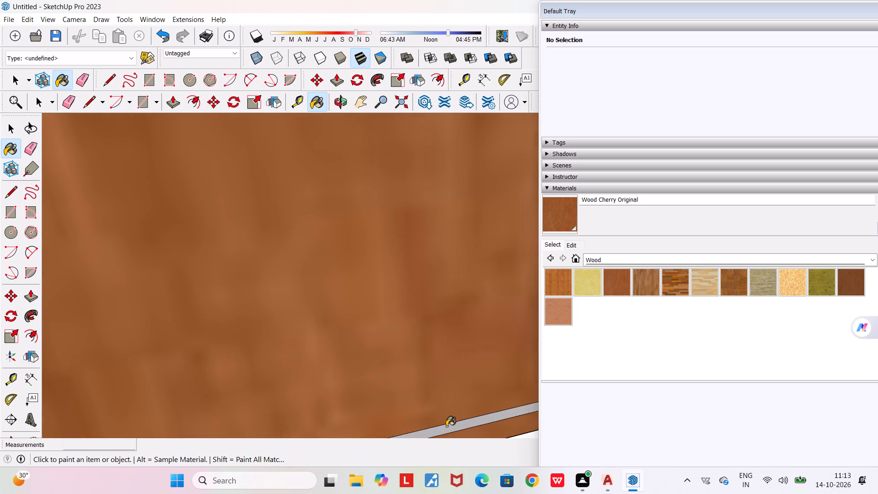
scroll(447, 425, down, 19)
scroll(503, 411, up, 6)
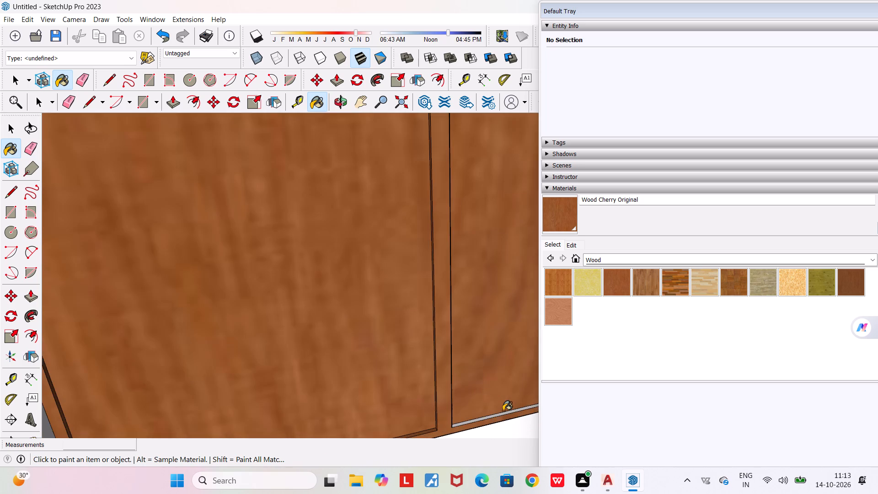
scroll(503, 411, up, 6)
click(508, 417)
scroll(503, 413, down, 7)
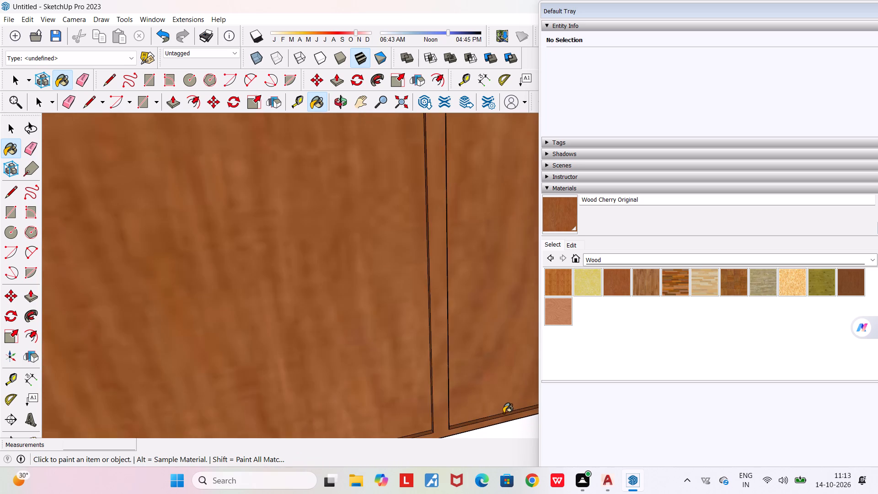
scroll(503, 413, down, 4)
scroll(457, 347, down, 6)
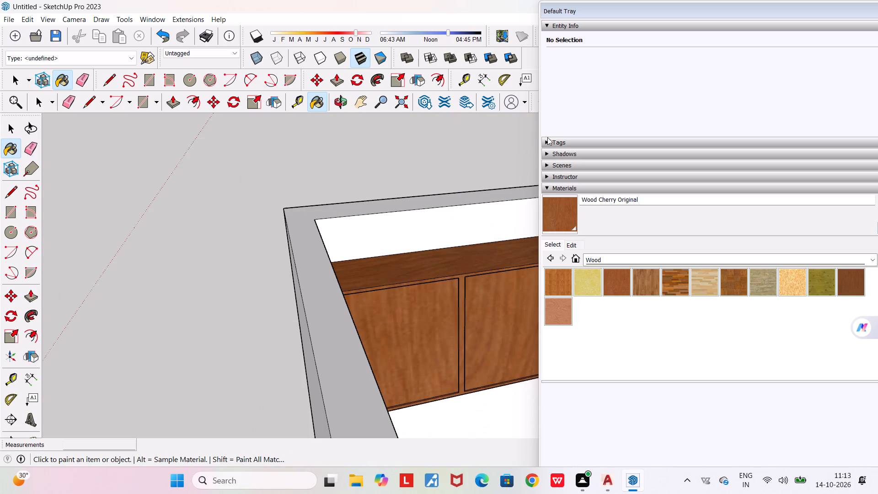
Paint the second tall door's two-part vertical inner edge near the short doors and the first short door's bottom inner edge with Wood Cherry Original.
drag(539, 127, 682, 132)
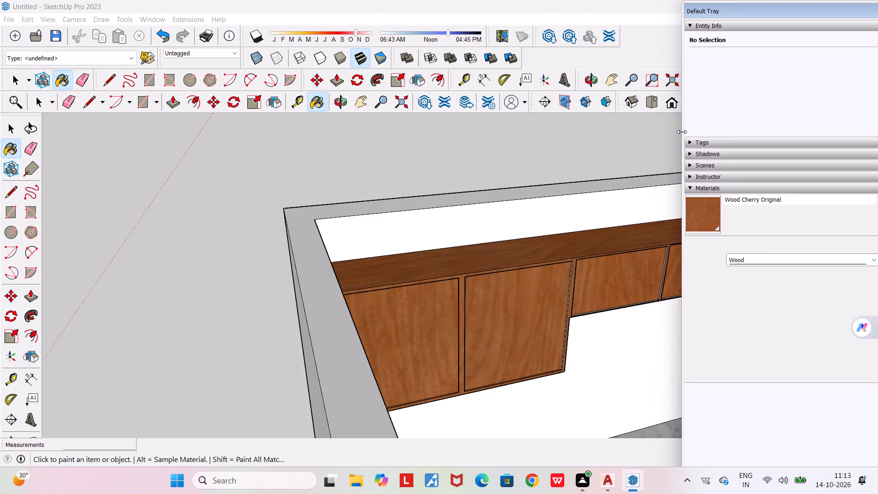
drag(682, 132, 715, 106)
scroll(564, 297, up, 8)
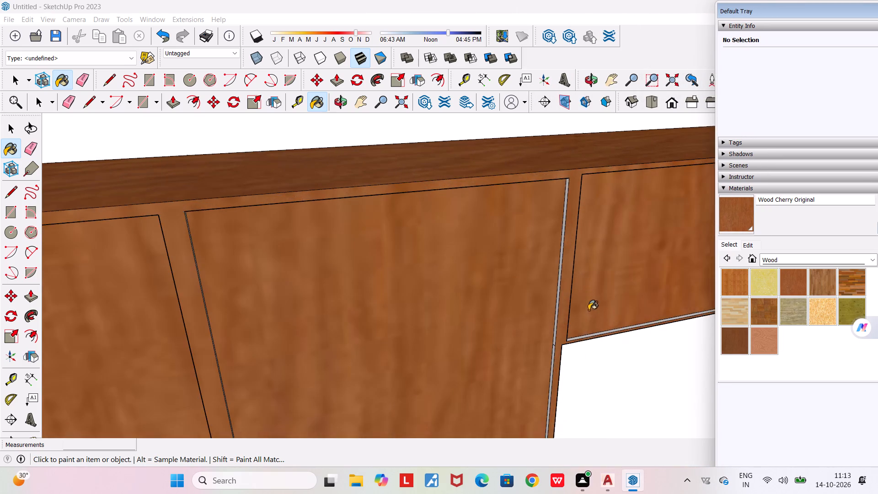
scroll(589, 310, up, 8)
click(552, 317)
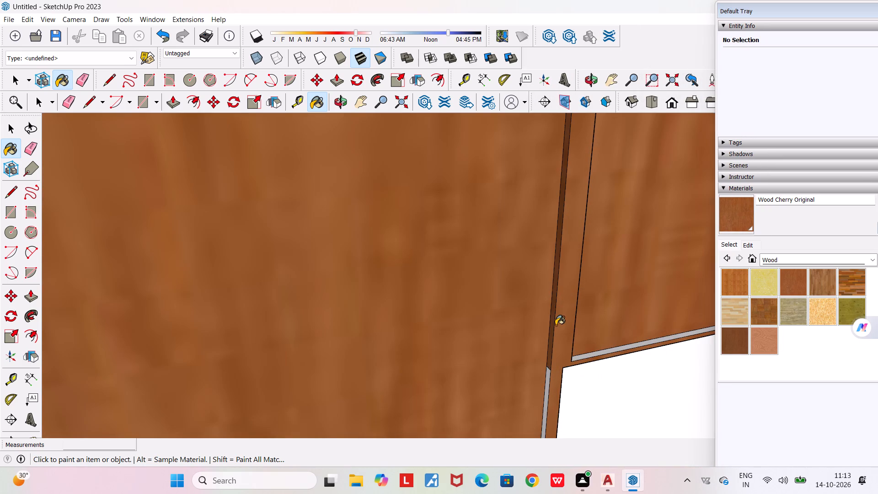
click(547, 382)
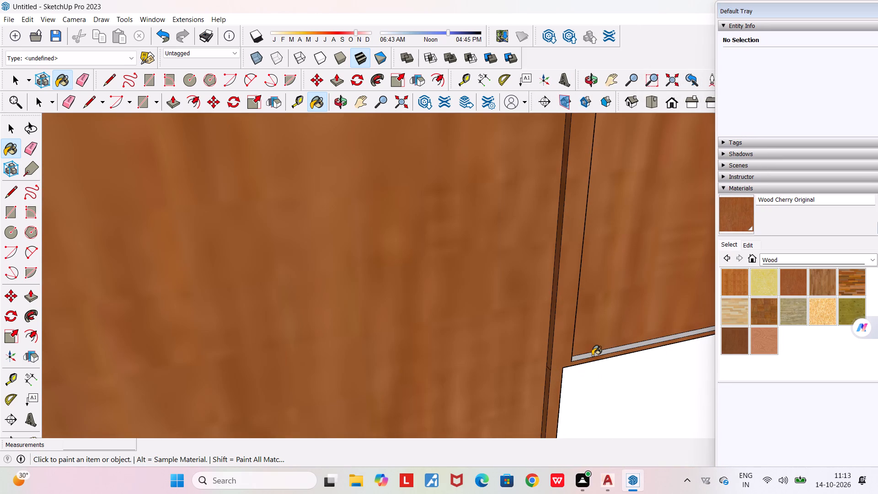
click(592, 354)
scroll(592, 354, down, 12)
Paint the top inner frame edges of the second tall door and the first short wall cabinet door with Wood Cherry Original.
middle_drag(584, 333, 578, 314)
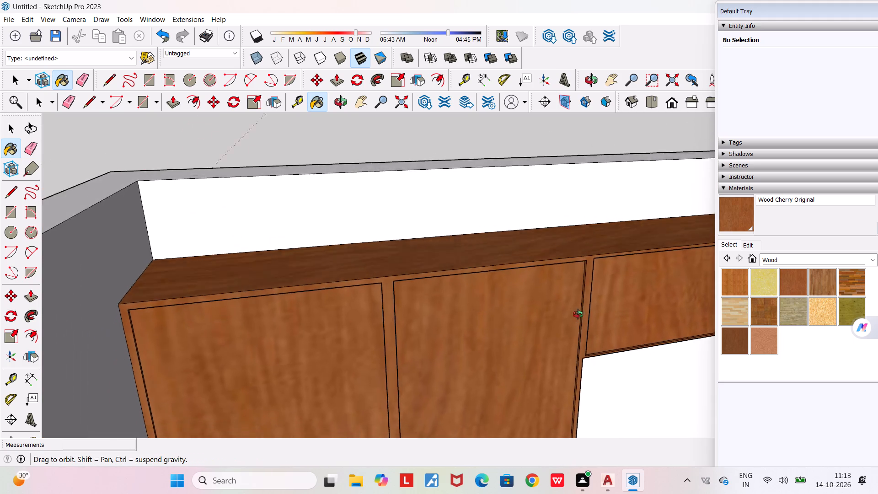
middle_drag(578, 314, 576, 209)
scroll(465, 211, up, 6)
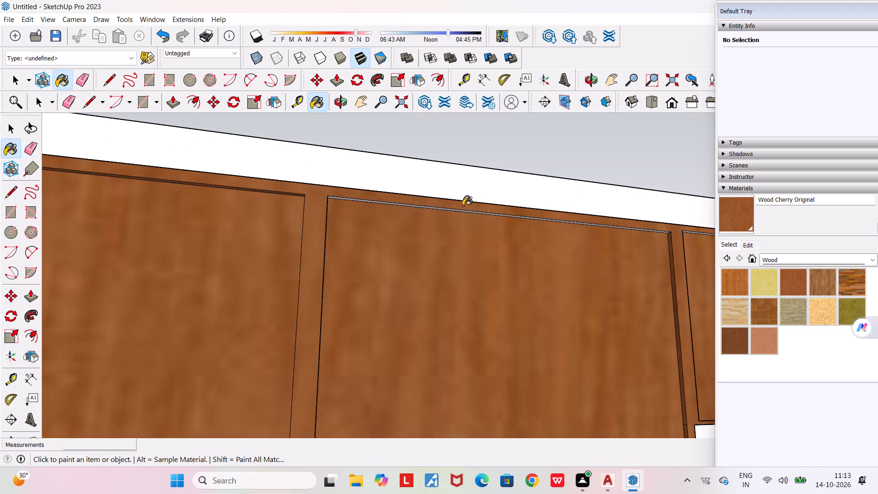
scroll(463, 206, up, 4)
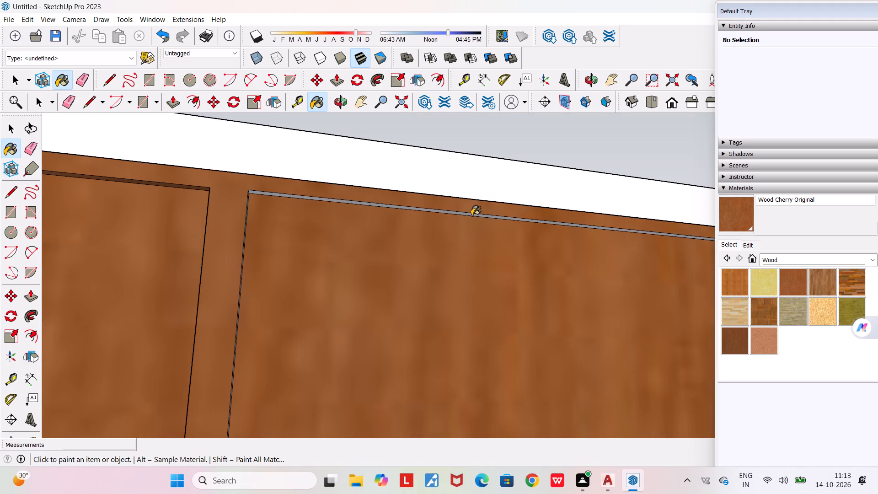
click(471, 214)
scroll(470, 232, down, 11)
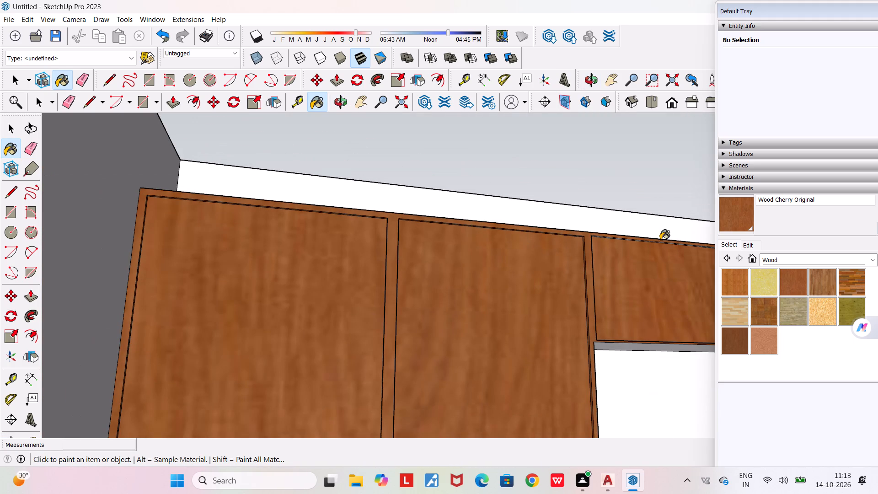
scroll(661, 240, up, 17)
scroll(656, 252, up, 5)
click(658, 241)
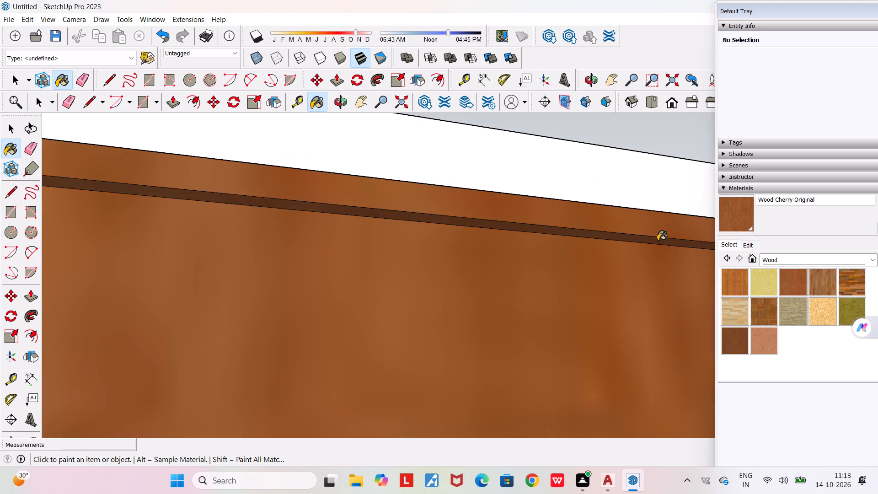
scroll(657, 242, down, 20)
scroll(657, 242, down, 1)
Paint the underside of the short middle section of the wall cabinets with Wood Cherry Original.
scroll(605, 384, up, 6)
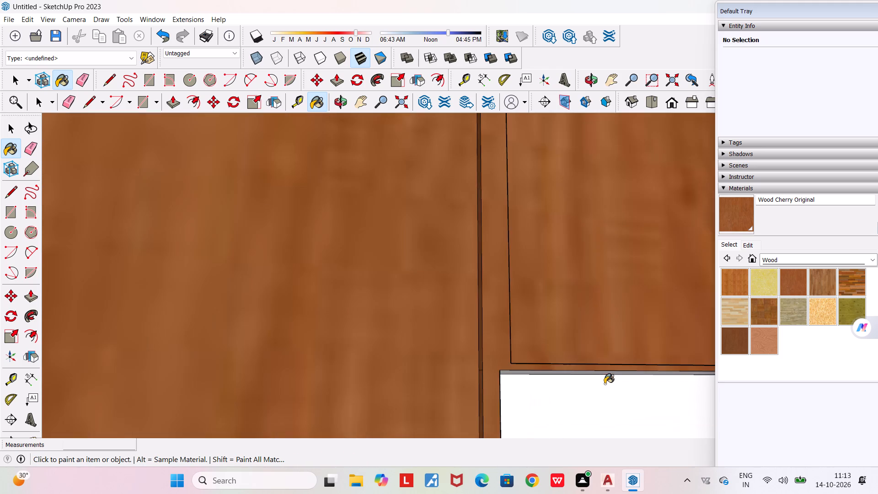
middle_drag(600, 392, 582, 474)
scroll(592, 368, down, 5)
middle_drag(586, 370, 582, 361)
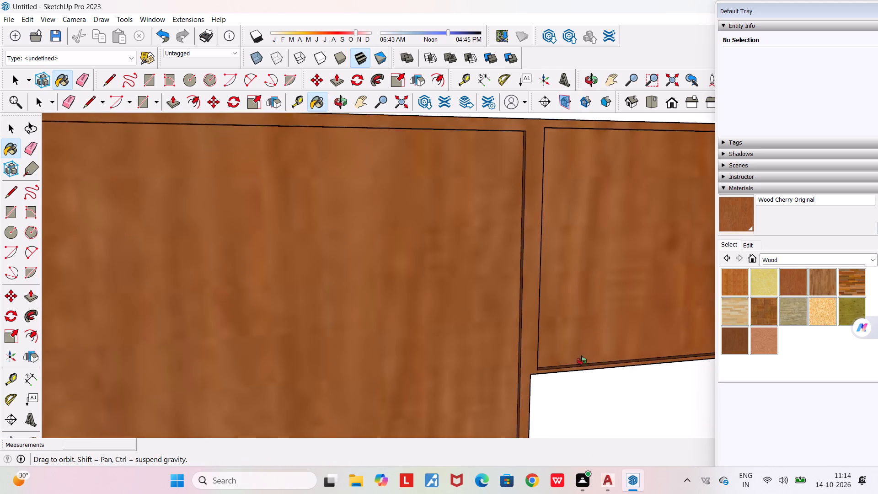
middle_drag(582, 361, 587, 205)
click(557, 344)
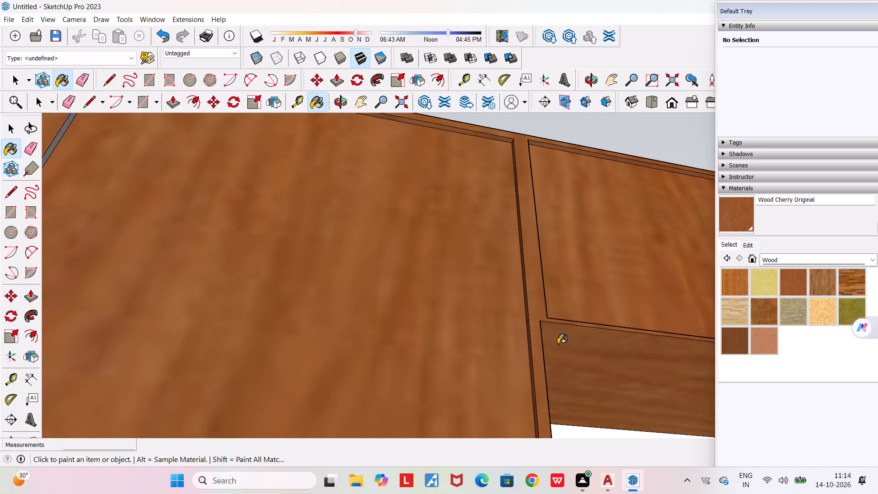
Paint the second tall door's vertical inner edge at the divider shared with the first tall door with Wood Cherry Original.
scroll(558, 344, down, 5)
scroll(222, 321, up, 8)
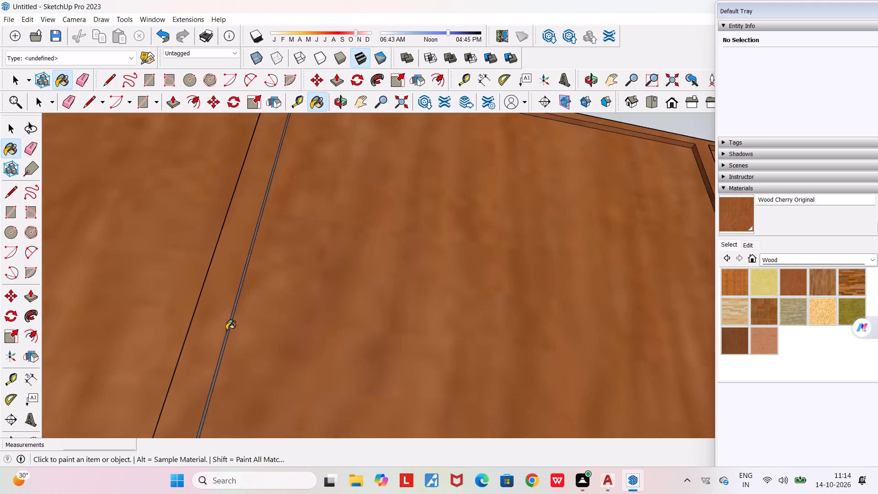
scroll(226, 330, up, 3)
click(229, 332)
scroll(229, 332, down, 18)
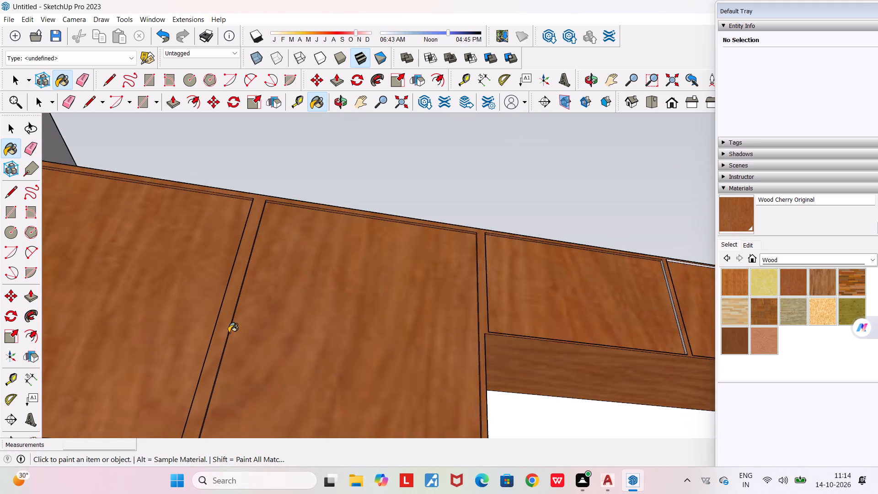
Paint the underside and the exposed side face of the first pair of tall wall cabinets with Wood Cherry Original.
scroll(229, 333, down, 4)
click(160, 401)
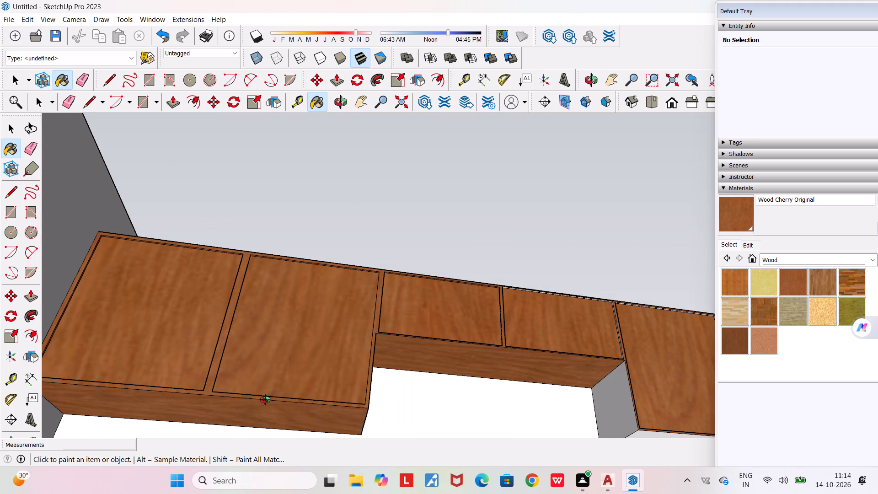
middle_drag(265, 399, 162, 394)
scroll(170, 397, down, 1)
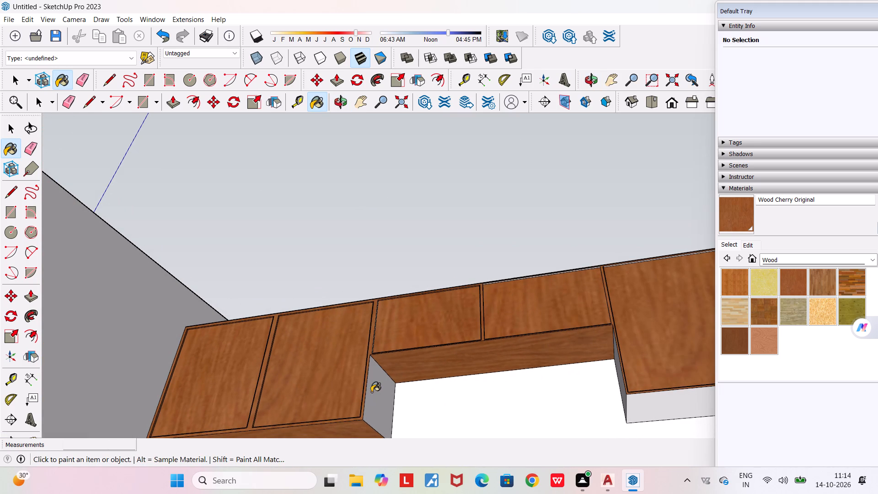
click(377, 393)
Paint the first short door's vertical inner frame edge beside the second tall door with Wood Cherry Original.
scroll(384, 319, up, 11)
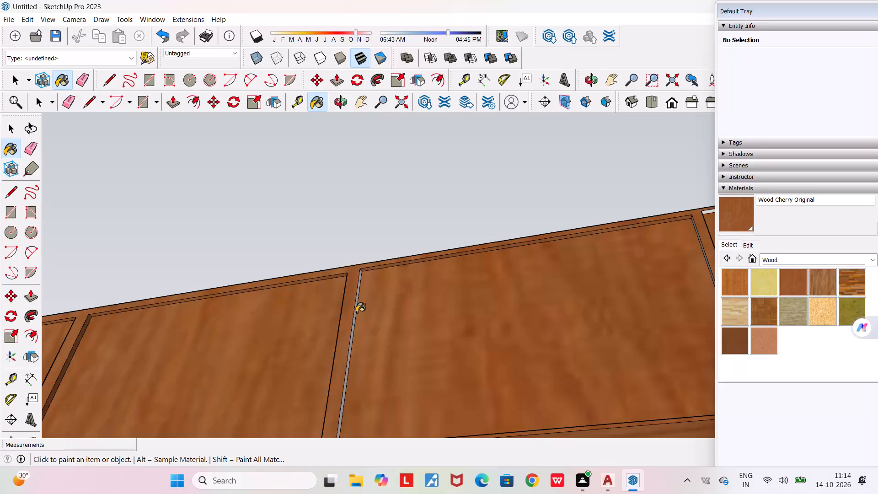
click(355, 312)
Paint the second short door's top inner edge and its vertical inner edge beside the first short door with Wood Cherry Original.
scroll(366, 333, down, 10)
scroll(618, 281, up, 2)
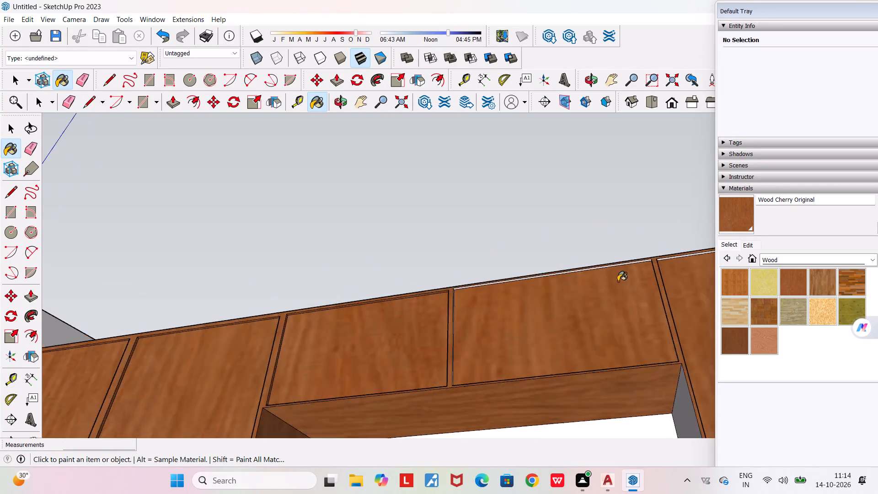
scroll(618, 281, up, 9)
scroll(302, 301, up, 3)
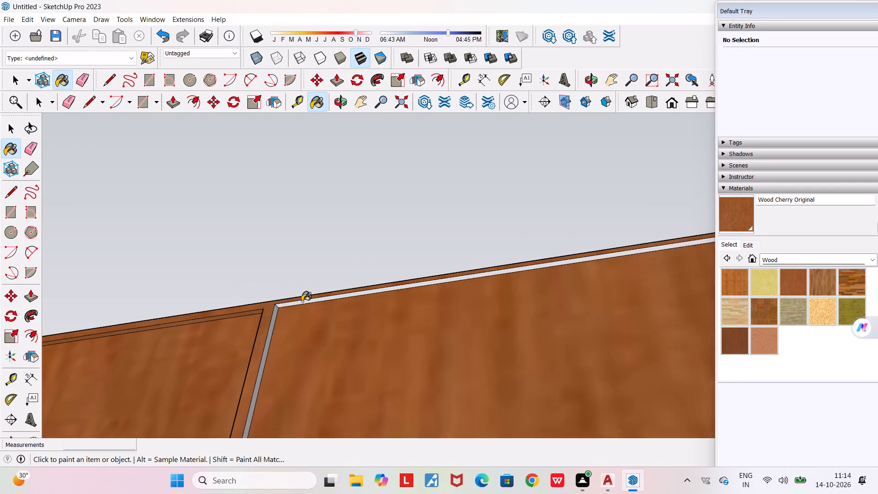
scroll(302, 301, up, 5)
click(303, 301)
click(252, 324)
scroll(272, 329, down, 5)
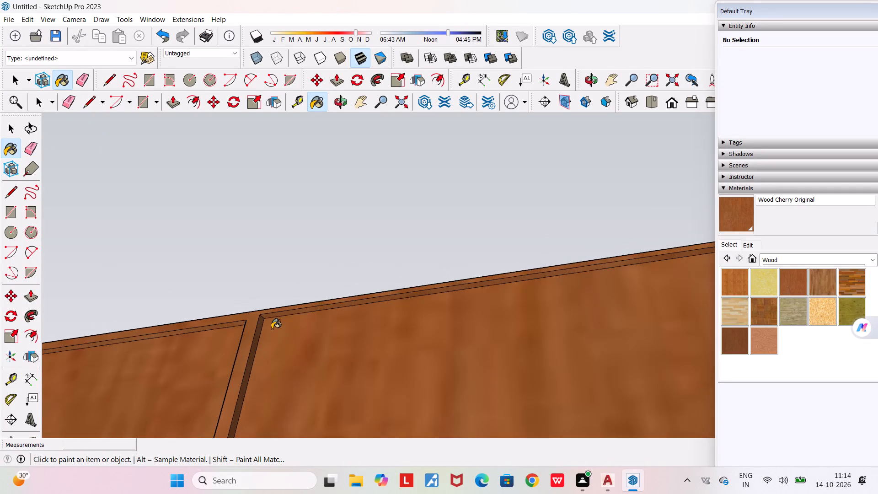
Paint the second short door's bottom inner edge and its vertical inner edge beside the third tall door with Wood Cherry Original.
scroll(272, 329, down, 12)
middle_drag(291, 368, 341, 480)
middle_drag(365, 375, 367, 473)
scroll(334, 390, up, 9)
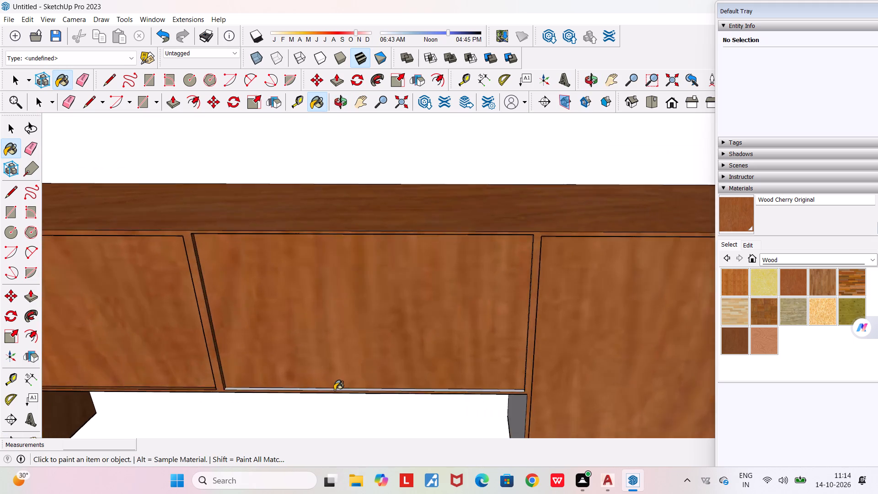
scroll(334, 390, up, 8)
click(339, 388)
scroll(338, 400, down, 13)
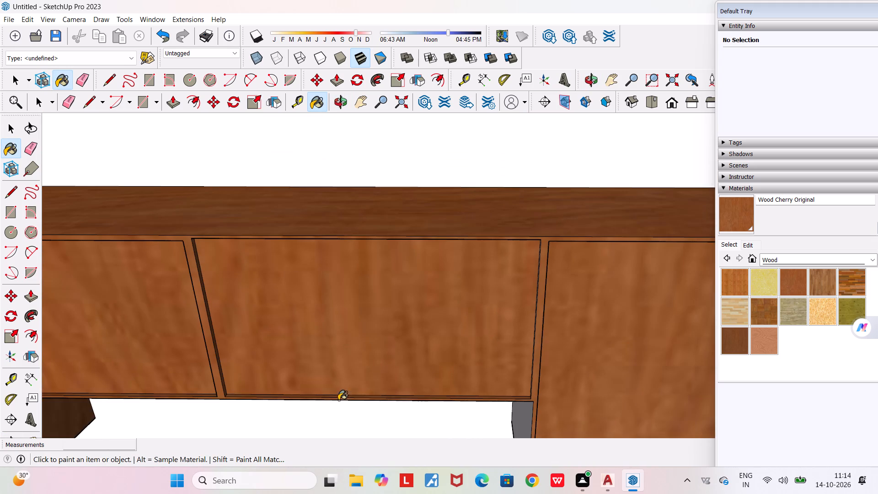
middle_drag(459, 394, 559, 425)
scroll(570, 307, up, 12)
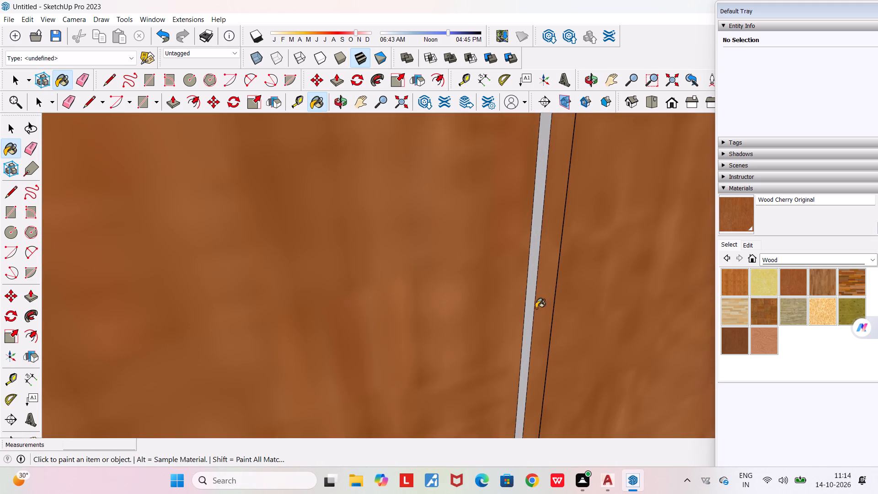
click(530, 305)
scroll(529, 317, down, 19)
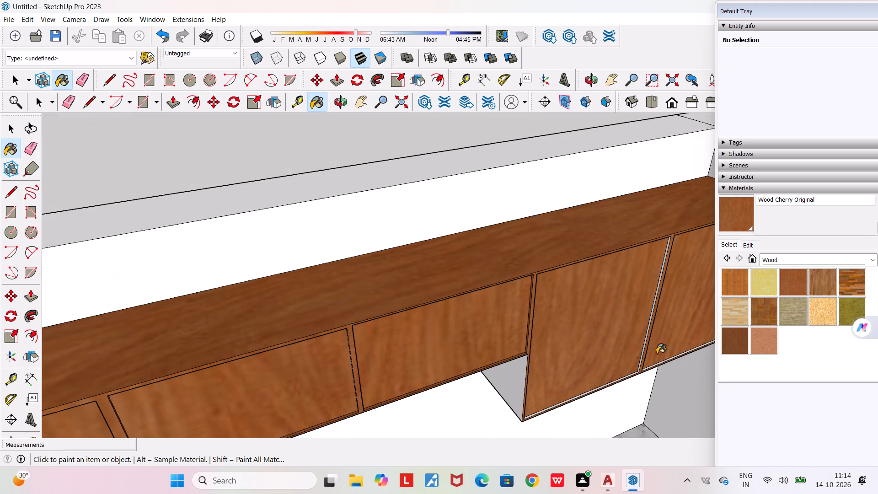
Paint the third tall door's bottom inner edge and its vertical inner edge beside the last tall door with Wood Cherry Original.
scroll(618, 378, up, 4)
scroll(601, 411, up, 5)
scroll(525, 365, up, 2)
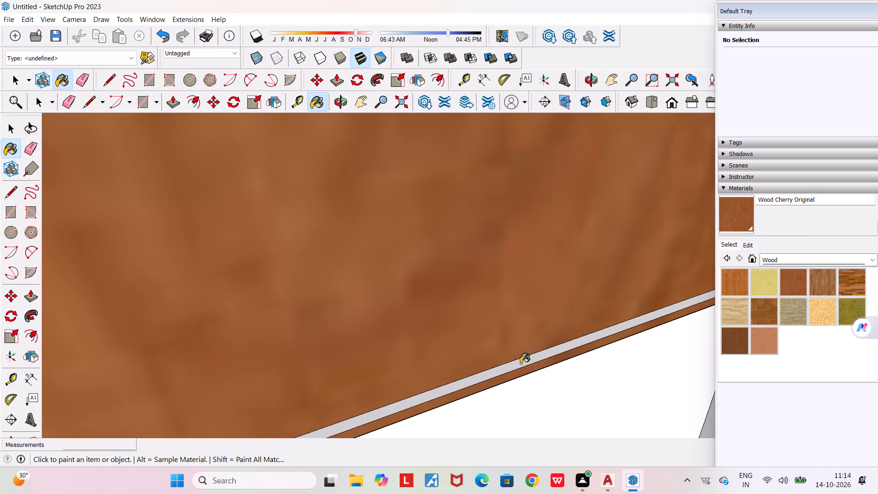
click(520, 363)
scroll(522, 374, down, 13)
scroll(651, 275, up, 3)
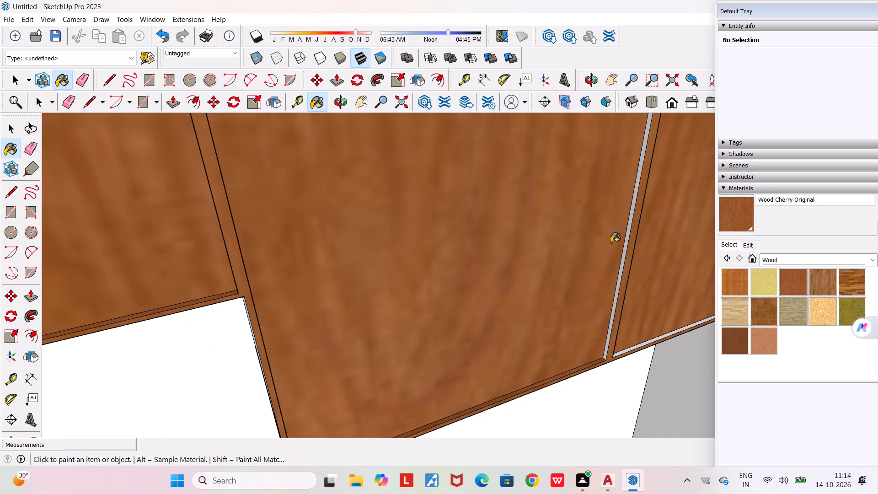
scroll(624, 251, up, 7)
click(626, 252)
scroll(624, 254, down, 12)
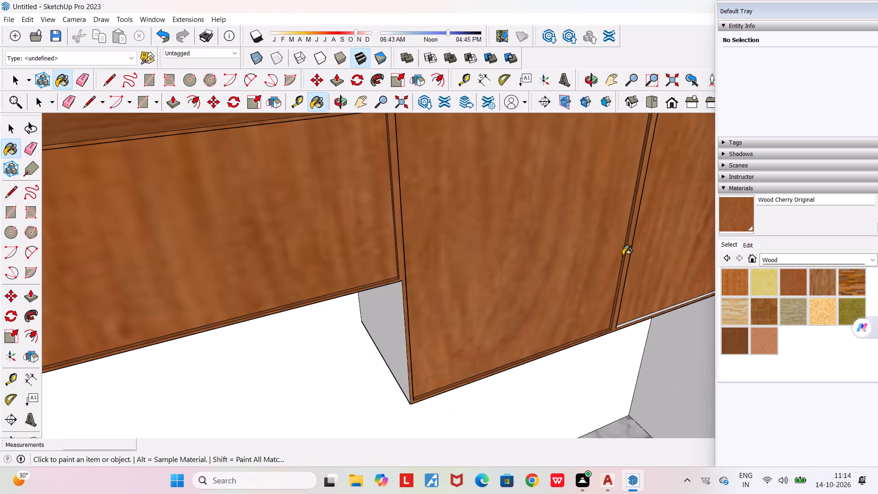
Paint both segments of the third tall door's vertical inner edge beside the short doors with Wood Cherry Original.
middle_drag(621, 255, 438, 288)
scroll(393, 280, down, 1)
scroll(301, 235, up, 6)
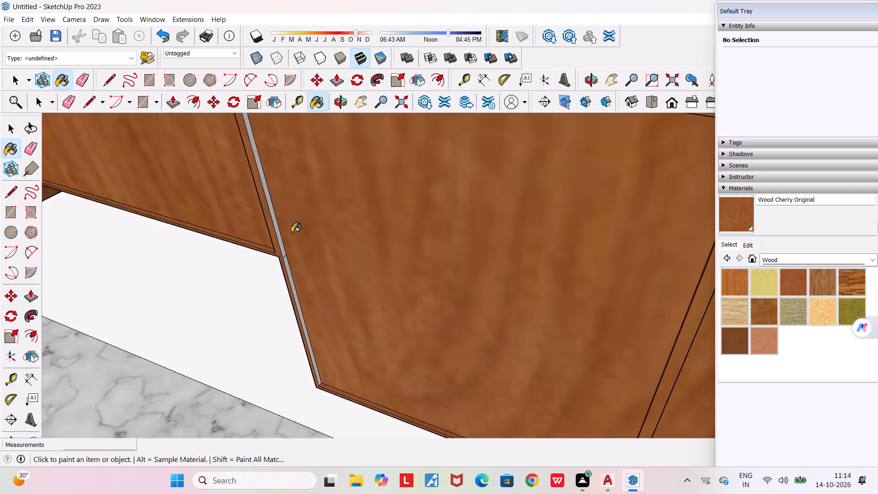
scroll(292, 232, up, 6)
click(273, 250)
click(283, 293)
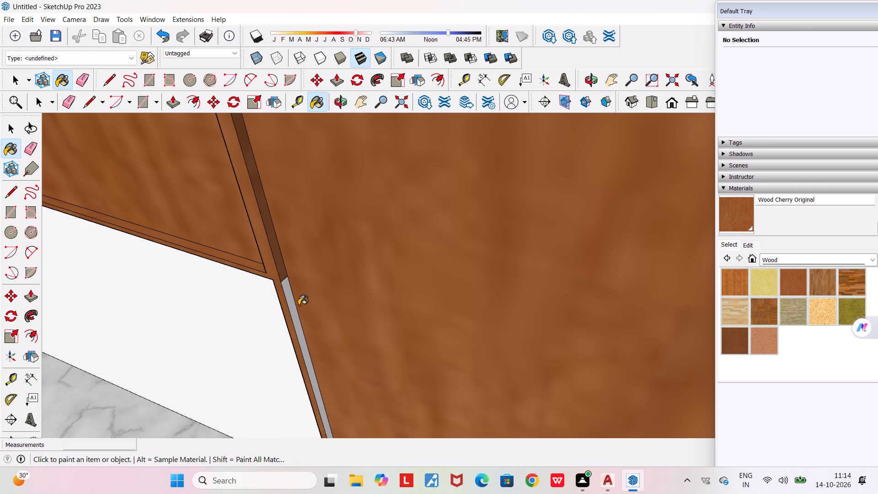
click(290, 301)
Paint the last tall door's vertical inner frame edge beside the third tall door with Wood Cherry Original.
scroll(294, 312, down, 19)
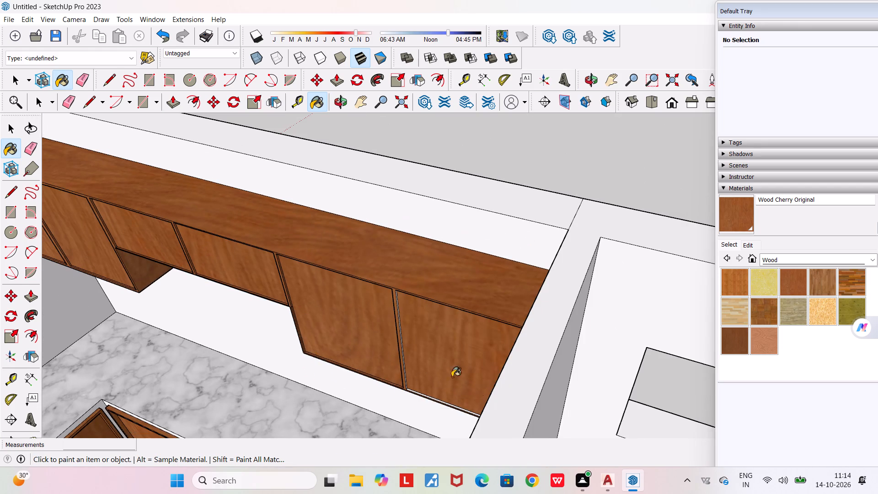
scroll(426, 365, up, 13)
click(386, 357)
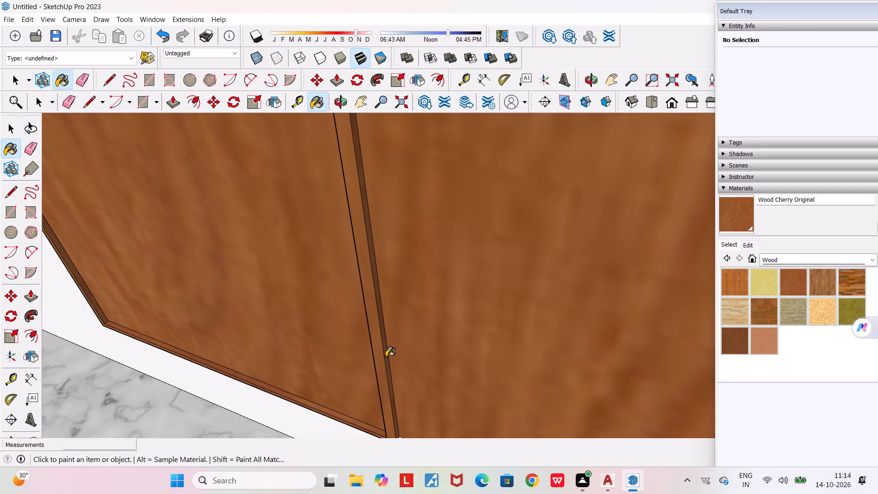
Paint the last tall door's bottom inner edge and its vertical inner edge beside the end wall with Wood Cherry Original.
scroll(386, 357, down, 11)
scroll(429, 408, up, 12)
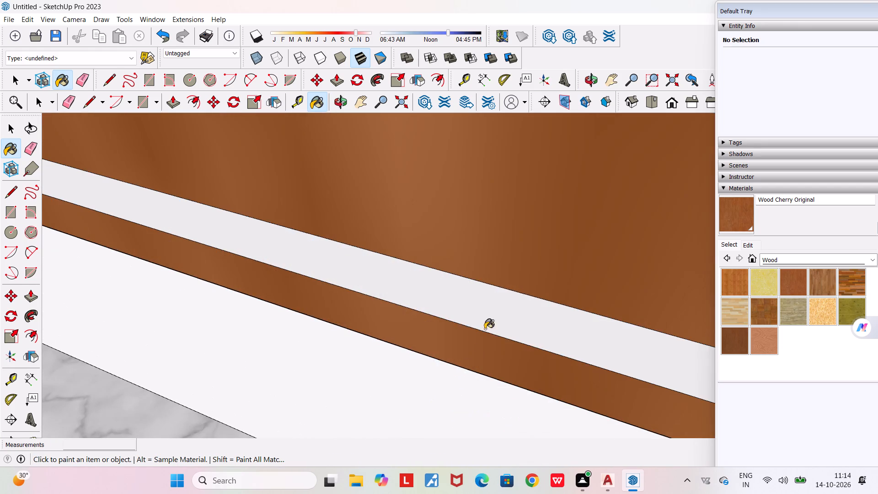
click(498, 314)
scroll(498, 314, down, 20)
scroll(498, 314, down, 6)
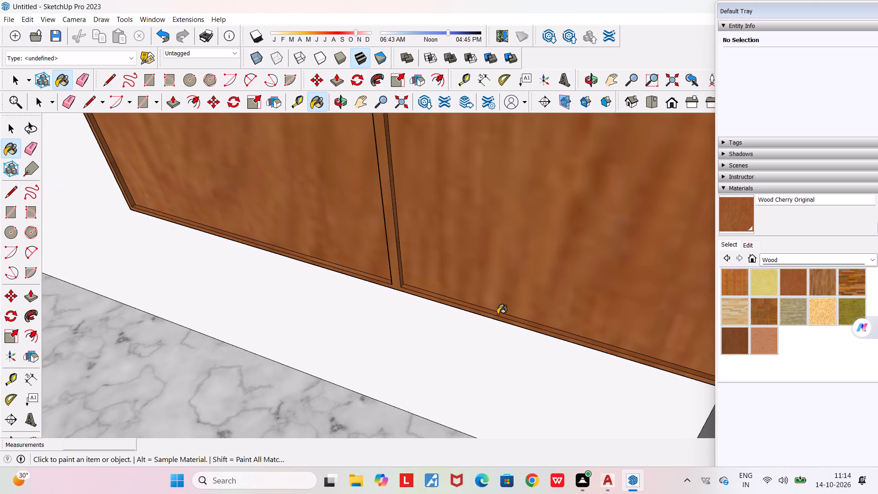
middle_drag(498, 314, 561, 349)
scroll(561, 349, down, 9)
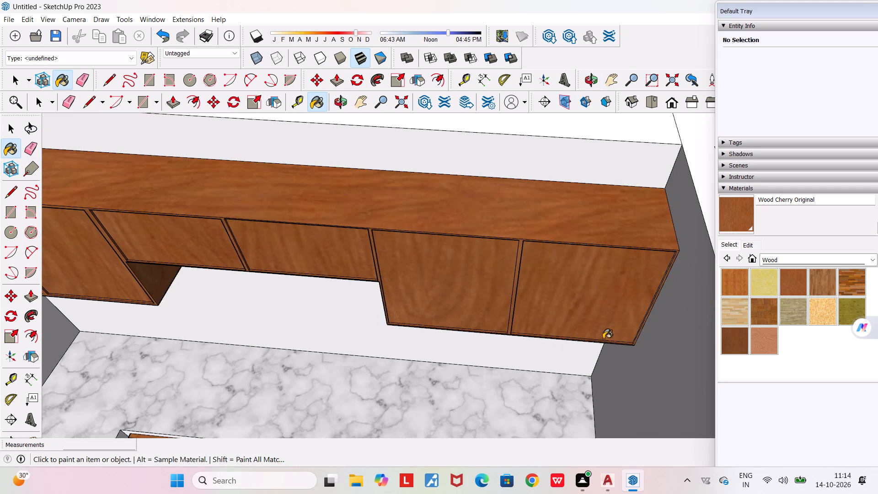
scroll(642, 306, up, 19)
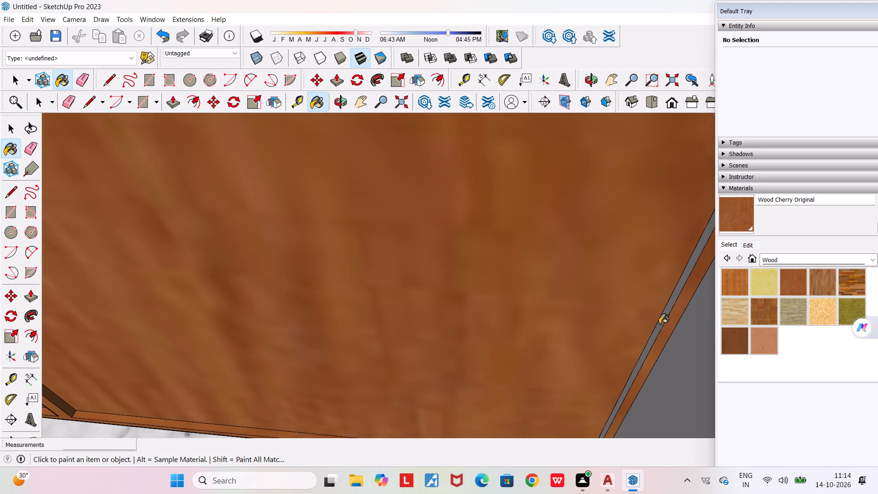
click(660, 323)
scroll(654, 320, down, 12)
Paint the top inner edges of the last tall door and the third tall door with Wood Cherry Original.
middle_drag(612, 214, 616, 196)
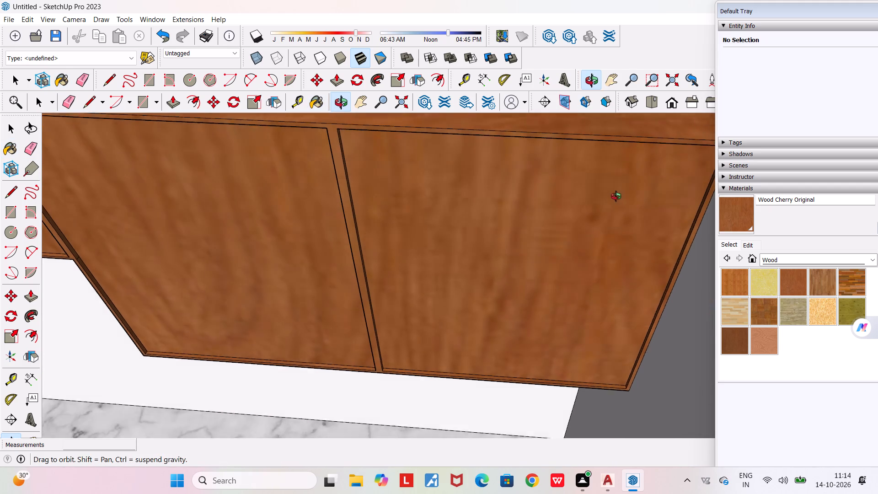
middle_drag(616, 196, 626, 166)
middle_drag(253, 315, 428, 313)
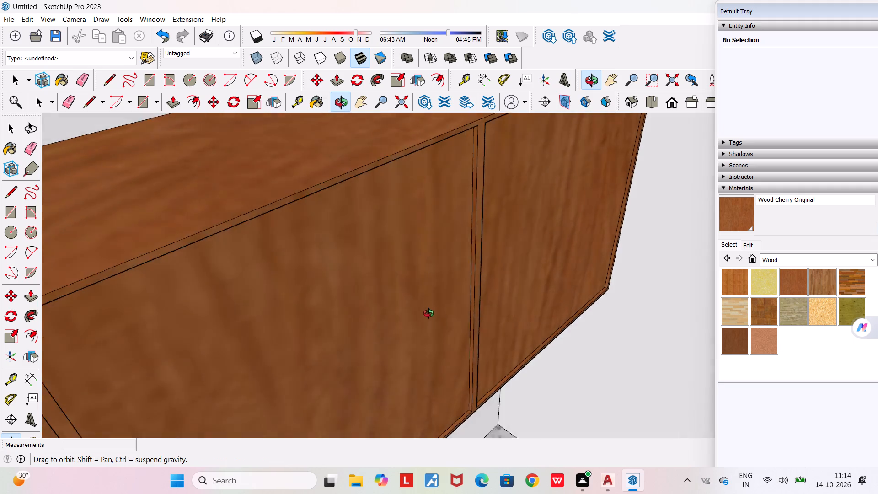
middle_drag(428, 313, 369, 289)
scroll(369, 289, down, 5)
middle_drag(458, 174, 458, 159)
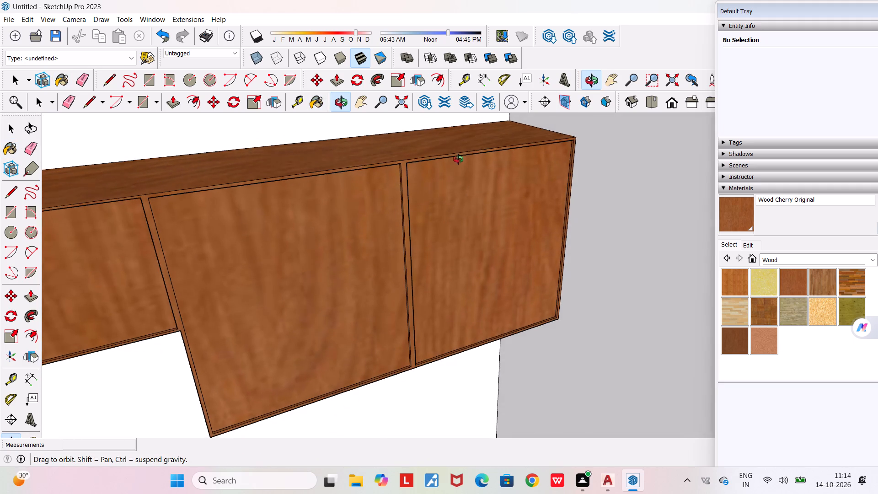
middle_drag(458, 159, 463, 108)
middle_drag(459, 166, 467, 121)
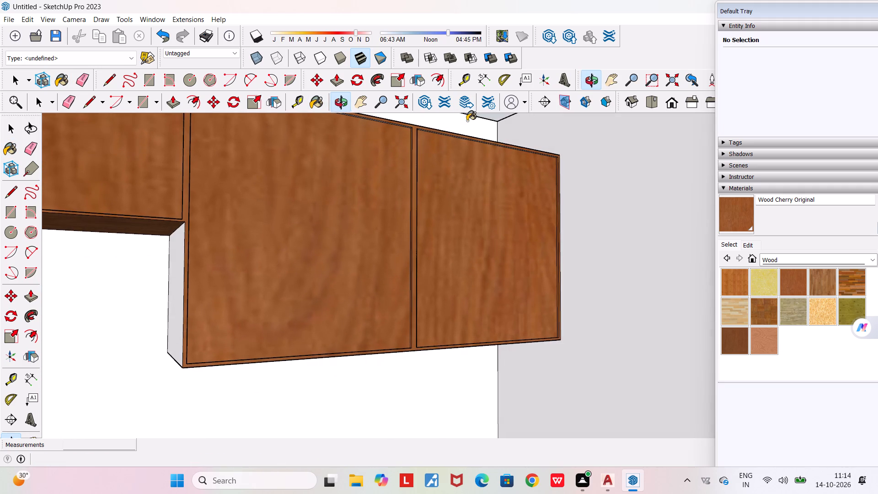
scroll(451, 132, up, 9)
scroll(412, 127, up, 4)
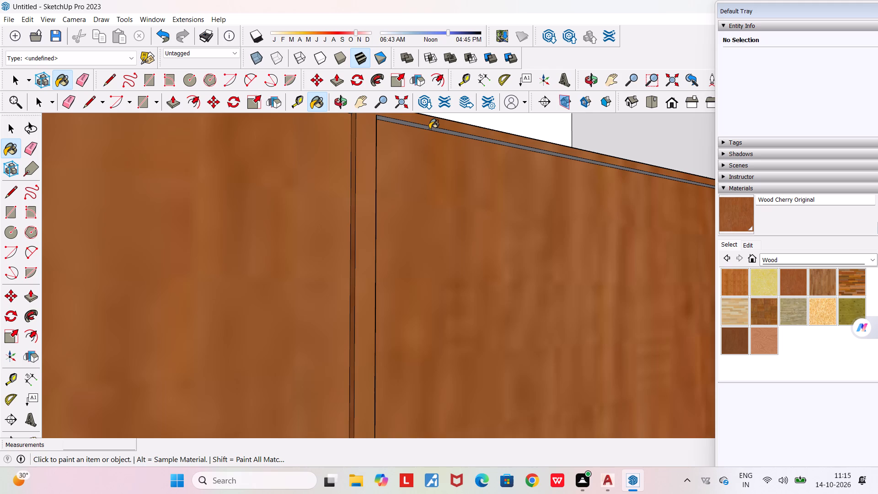
click(431, 129)
scroll(393, 161, down, 9)
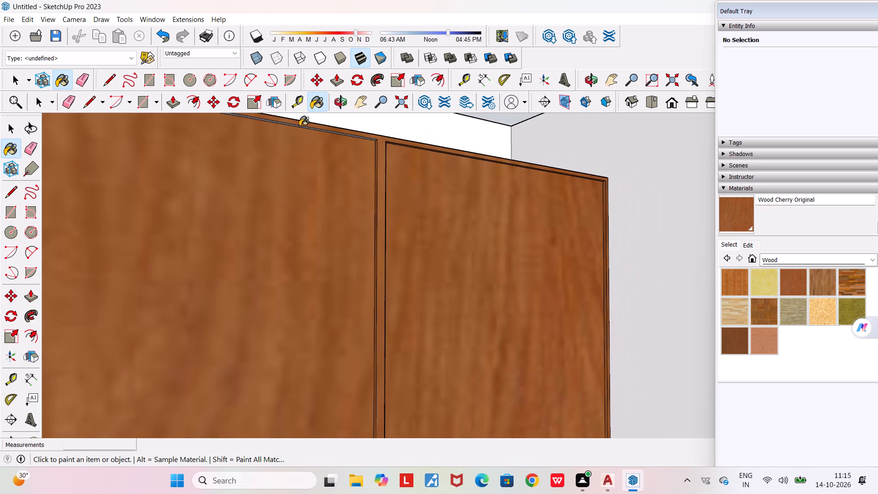
scroll(298, 123, up, 14)
click(294, 137)
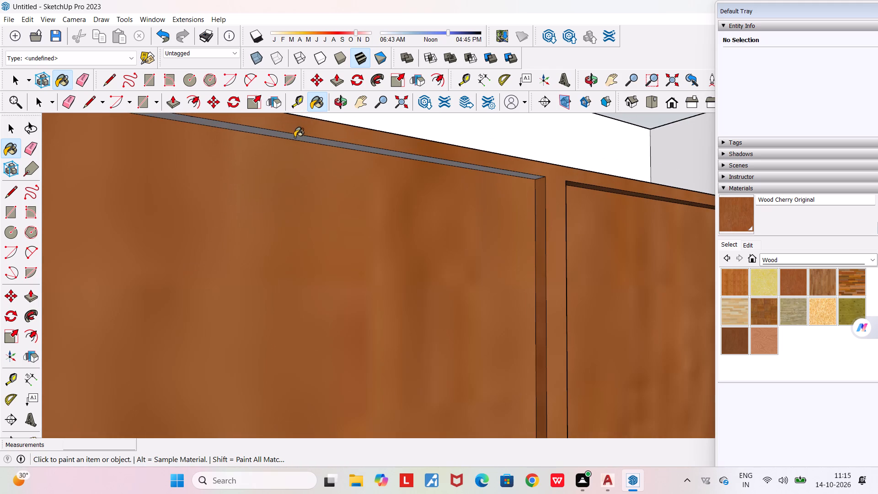
scroll(293, 157, down, 20)
scroll(293, 157, down, 5)
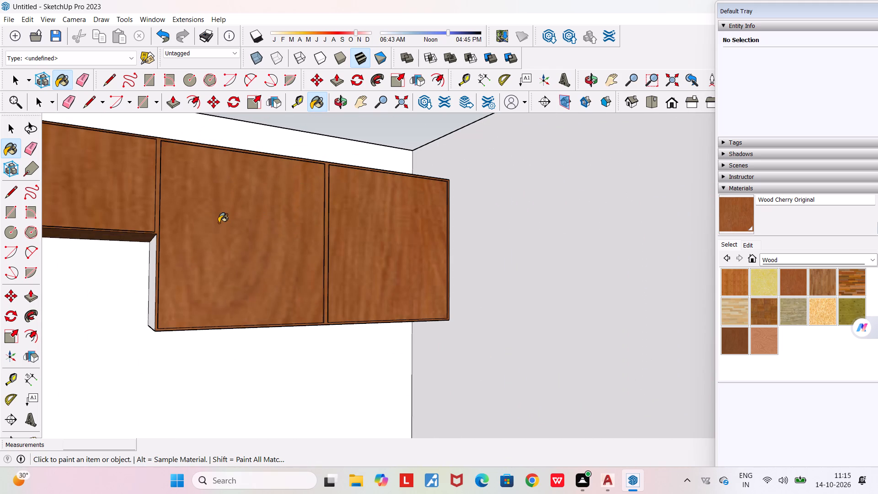
Paint the third tall cabinet's exposed side beside the short cabinets and the tall cabinets' underside with Wood Cherry Original.
middle_drag(218, 223, 333, 232)
click(186, 281)
middle_drag(260, 316, 273, 234)
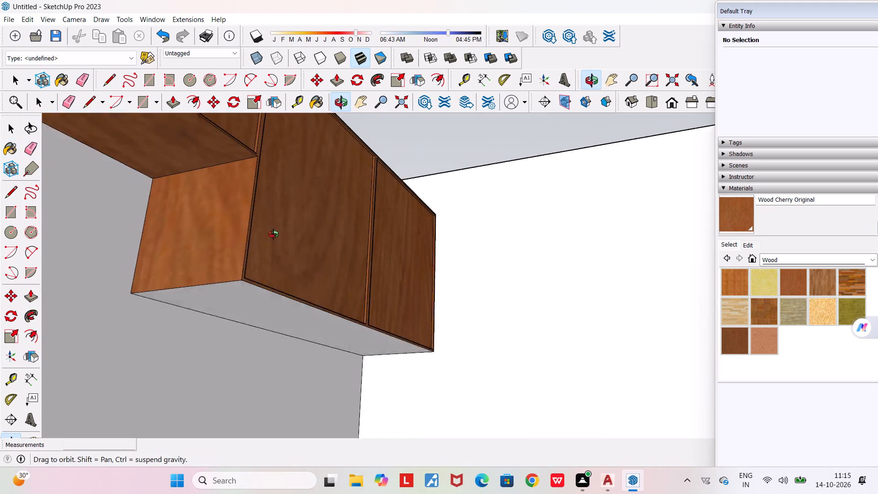
middle_drag(273, 234, 273, 229)
click(251, 286)
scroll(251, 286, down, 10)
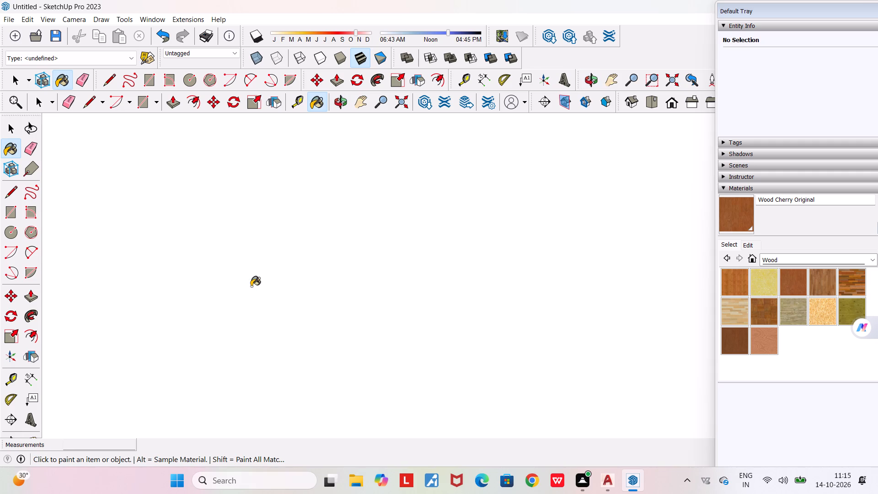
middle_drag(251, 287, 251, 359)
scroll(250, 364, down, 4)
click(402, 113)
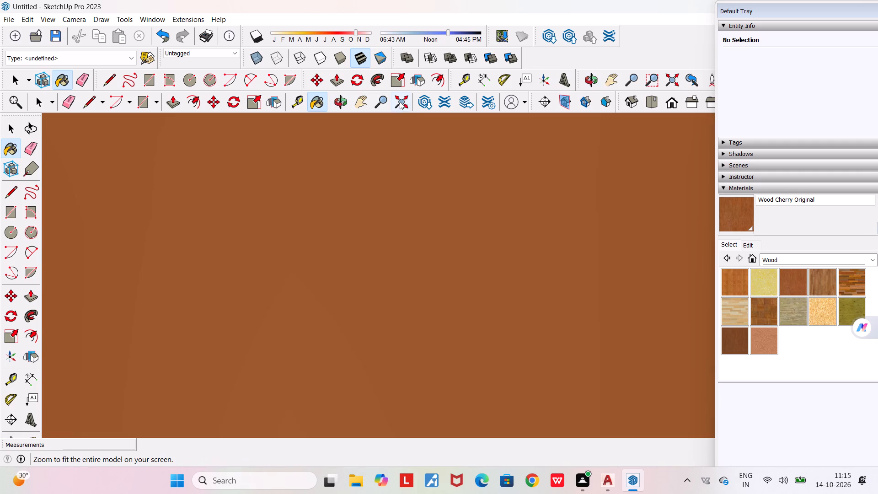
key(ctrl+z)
Paint both segments of the first short door's vertical inner edge beside the second short door with Wood Cherry Original.
click(400, 102)
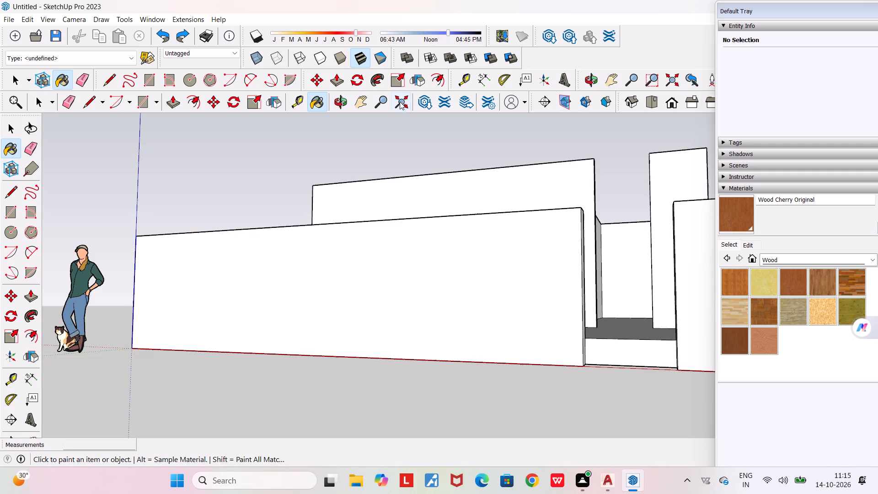
scroll(393, 270, down, 2)
middle_drag(393, 270, 389, 426)
scroll(387, 213, up, 3)
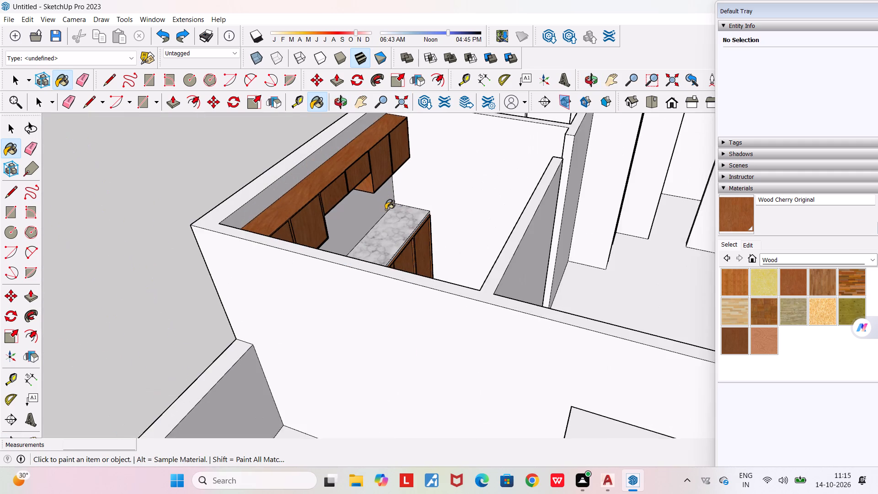
scroll(385, 209, up, 6)
middle_drag(388, 244, 279, 230)
scroll(279, 230, down, 1)
middle_drag(269, 228, 396, 239)
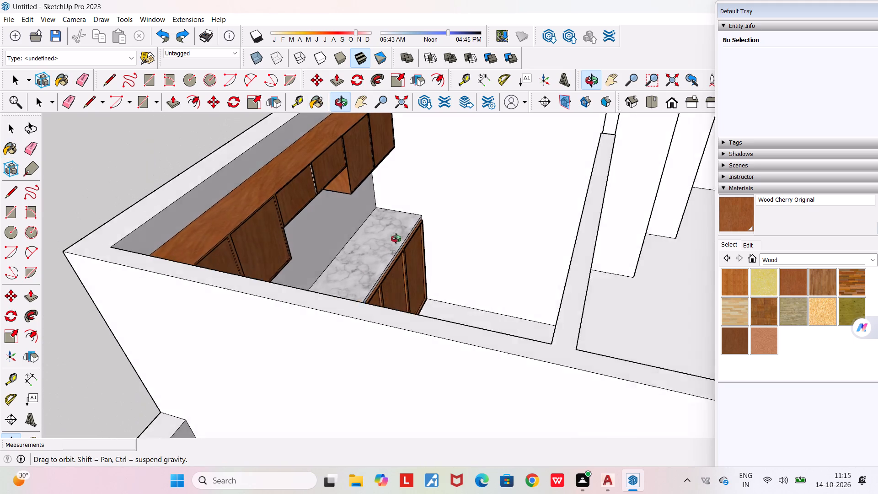
middle_drag(396, 239, 402, 237)
scroll(239, 150, up, 3)
scroll(318, 176, up, 9)
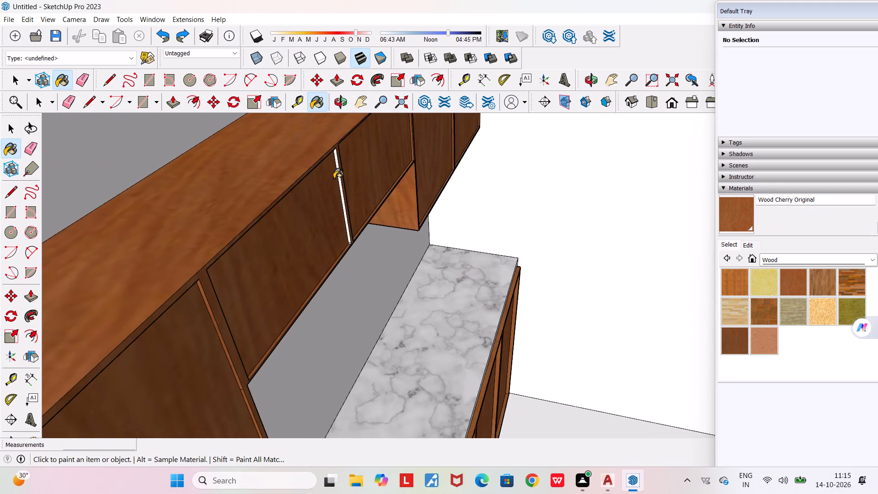
scroll(332, 178, up, 6)
click(345, 184)
scroll(344, 185, up, 1)
scroll(344, 185, down, 4)
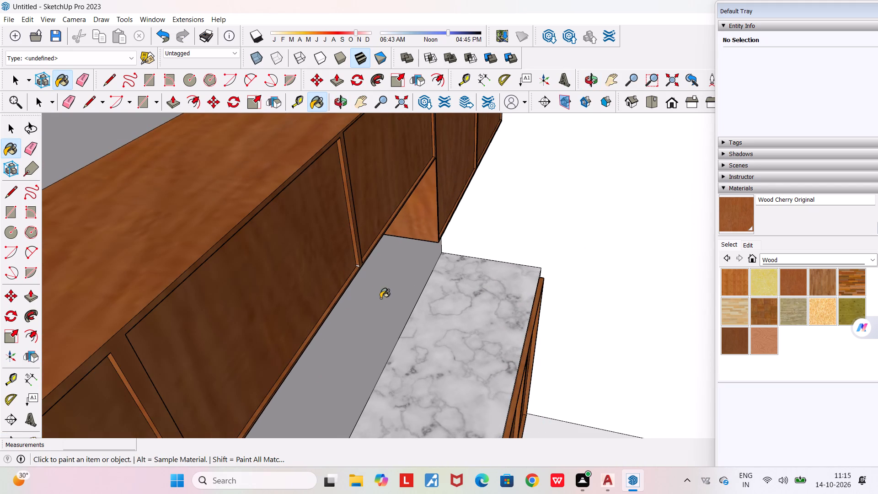
scroll(360, 268, up, 13)
click(359, 265)
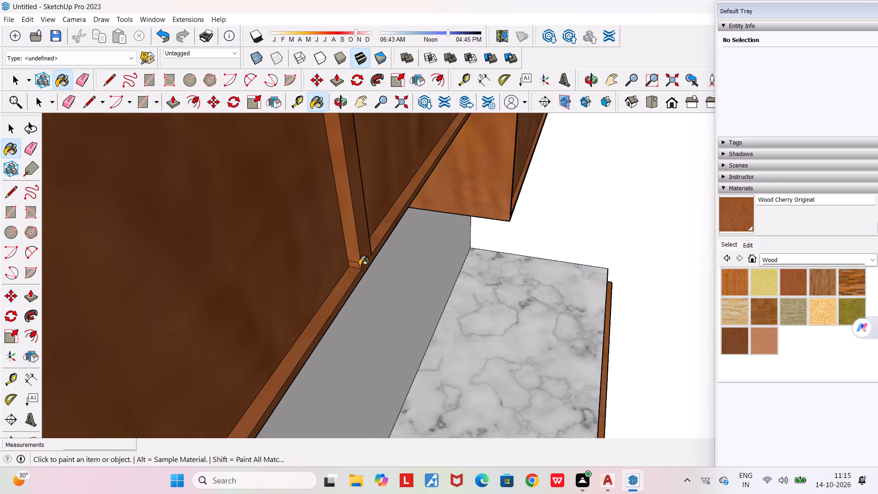
Examine the wall cabinets, base cabinets and marble countertop around the kitchen for surfaces still left unpainted.
scroll(356, 271, down, 13)
middle_drag(344, 328, 233, 346)
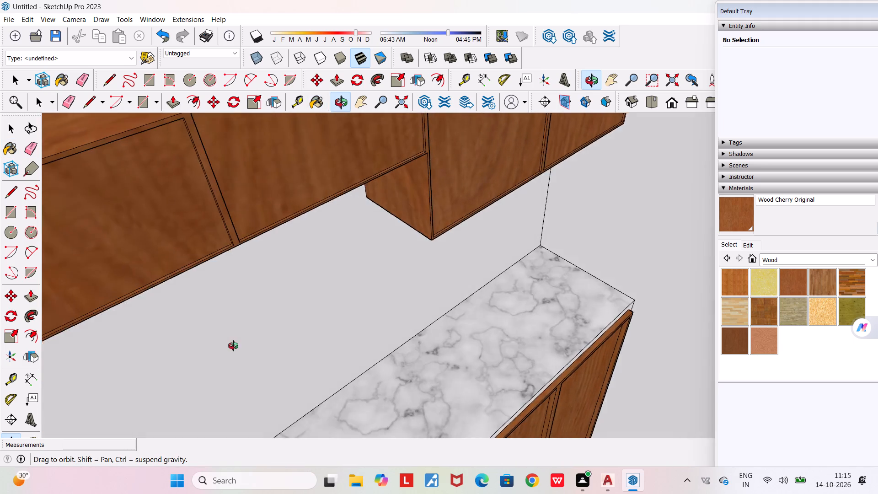
middle_drag(233, 346, 230, 344)
scroll(230, 344, down, 8)
middle_drag(249, 380, 104, 331)
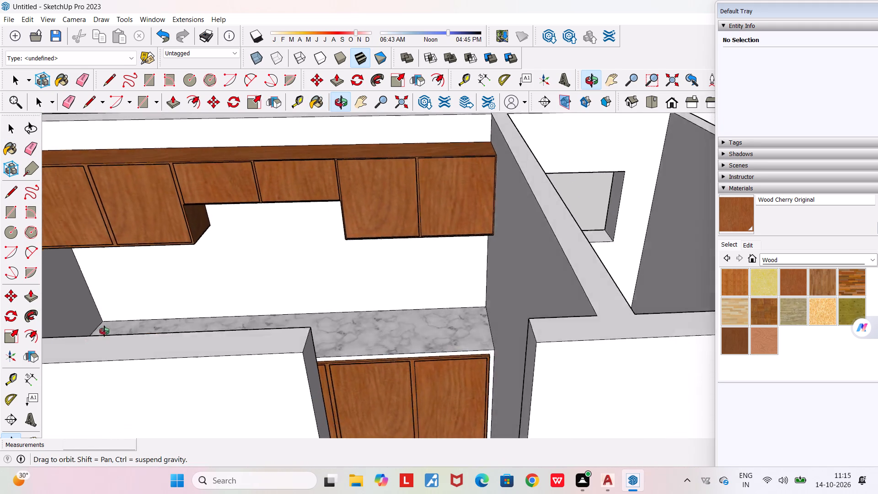
middle_drag(104, 331, 15, 323)
scroll(213, 261, up, 4)
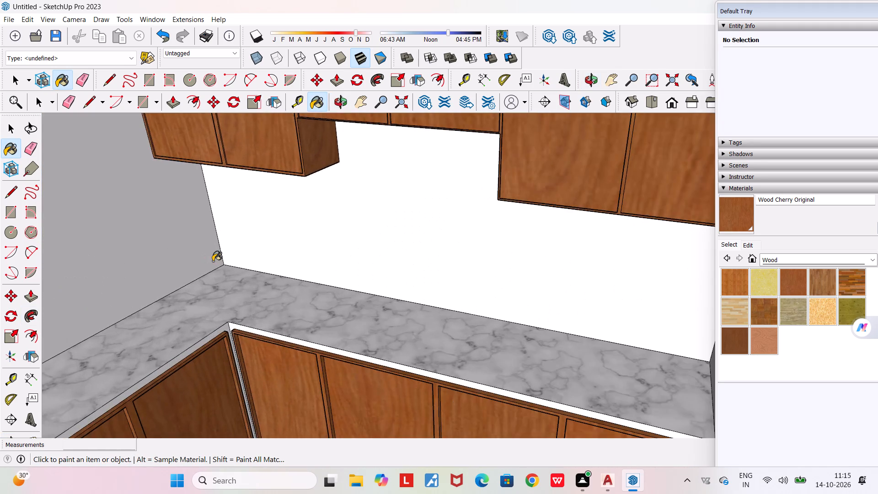
scroll(213, 261, up, 1)
middle_drag(213, 261, 204, 292)
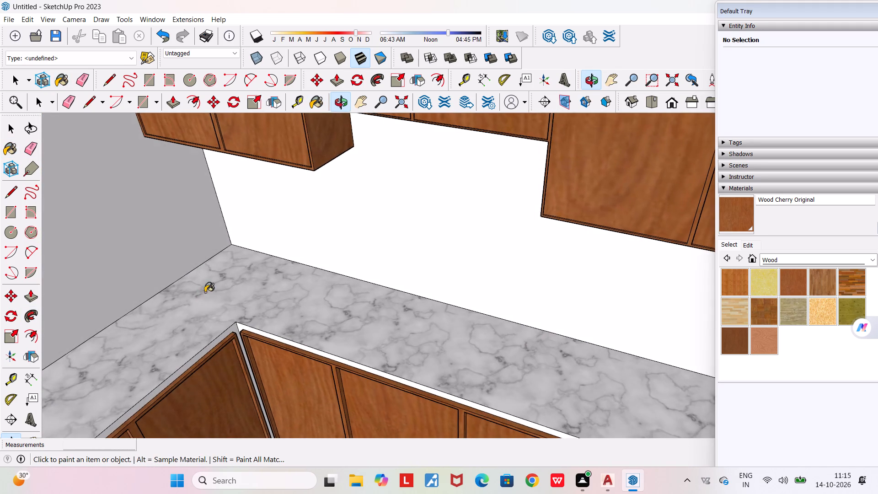
scroll(317, 246, up, 3)
middle_drag(318, 246, 324, 177)
scroll(324, 177, down, 3)
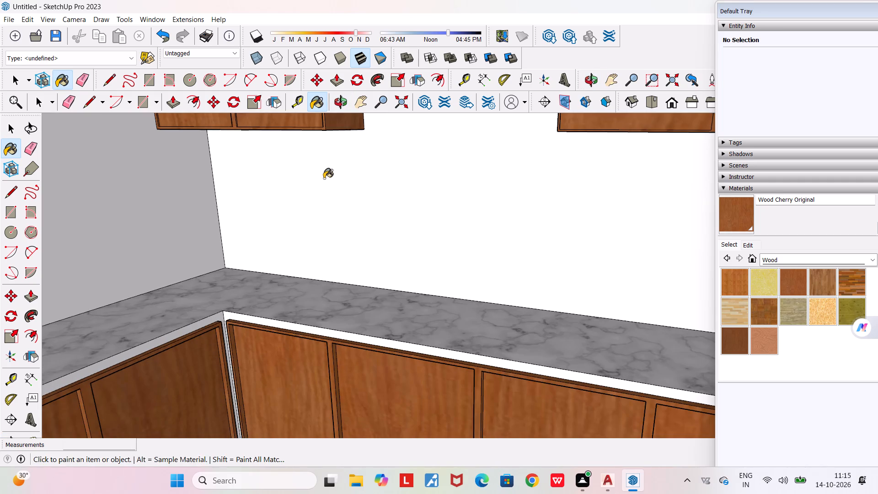
middle_drag(324, 178, 341, 169)
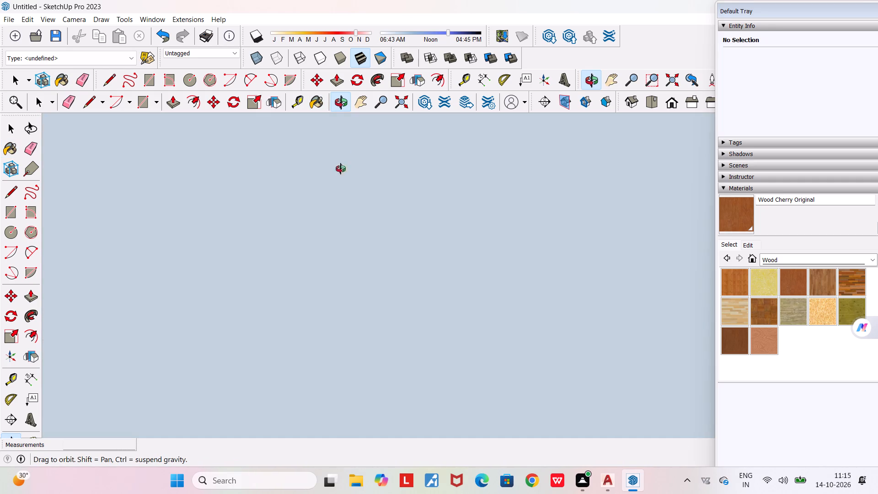
middle_drag(341, 169, 315, 229)
scroll(315, 229, down, 12)
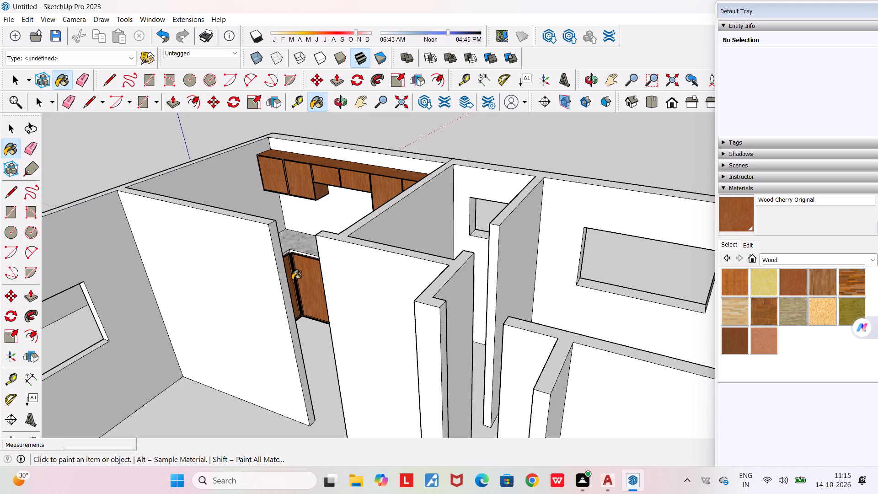
key(space)
key(space)
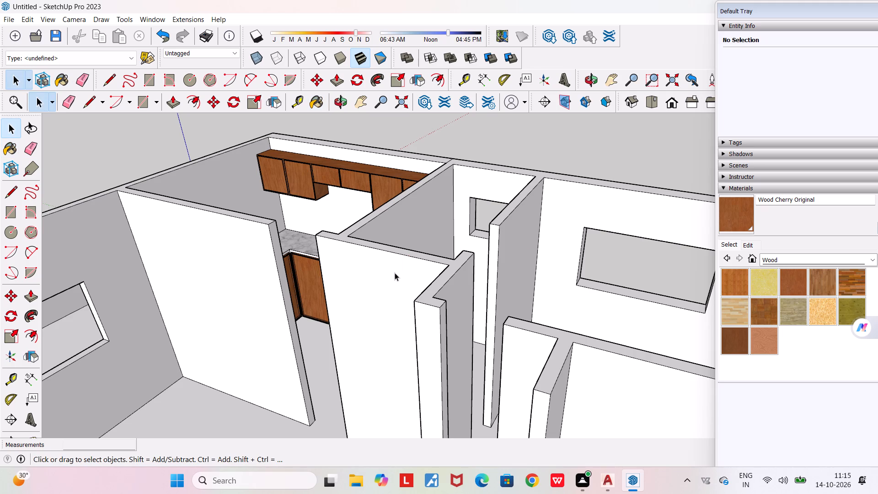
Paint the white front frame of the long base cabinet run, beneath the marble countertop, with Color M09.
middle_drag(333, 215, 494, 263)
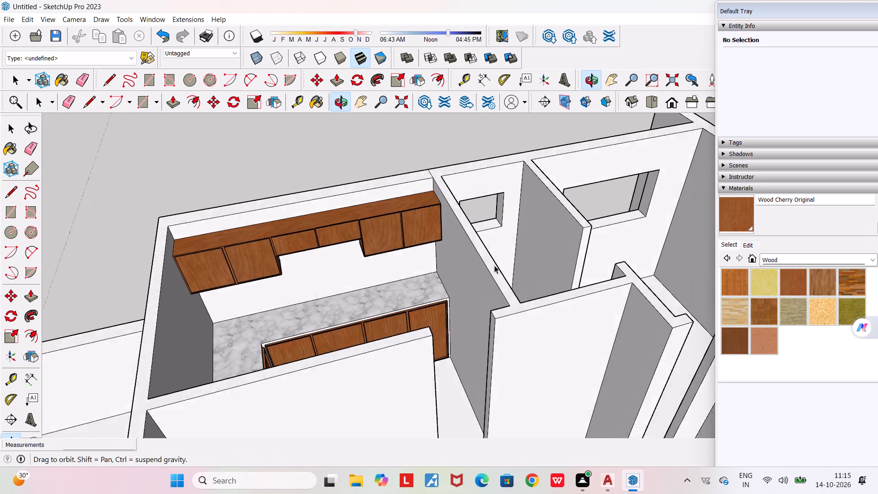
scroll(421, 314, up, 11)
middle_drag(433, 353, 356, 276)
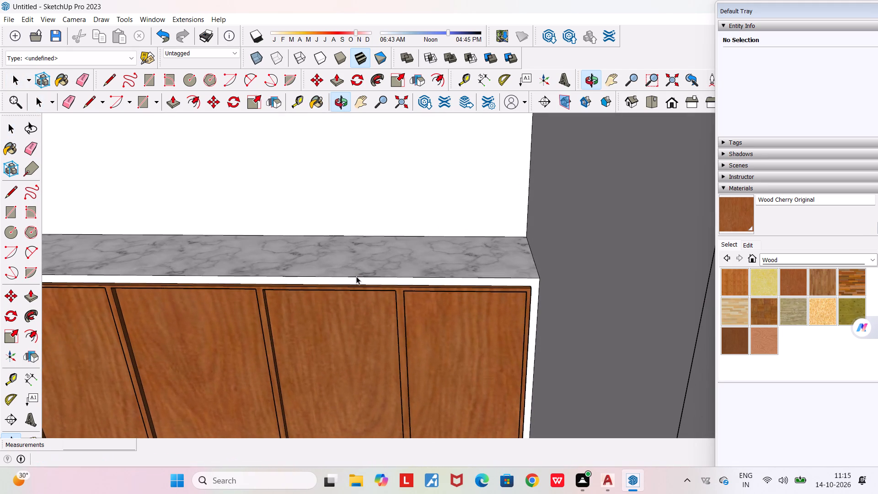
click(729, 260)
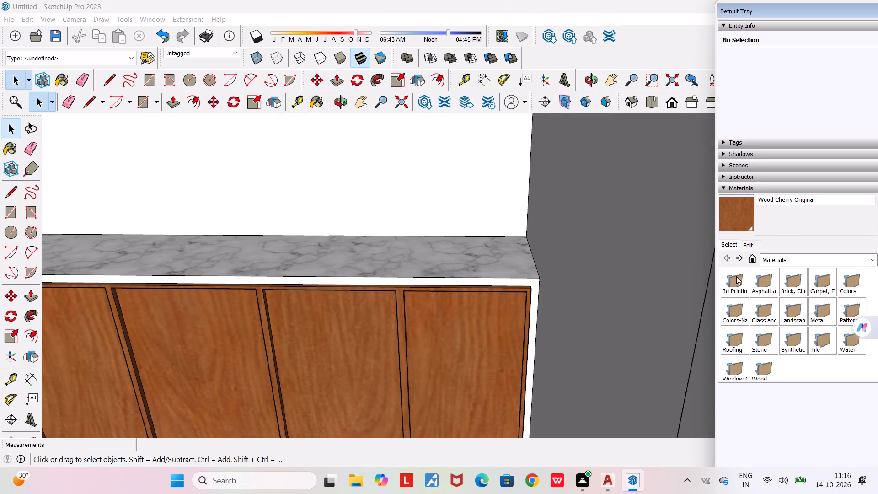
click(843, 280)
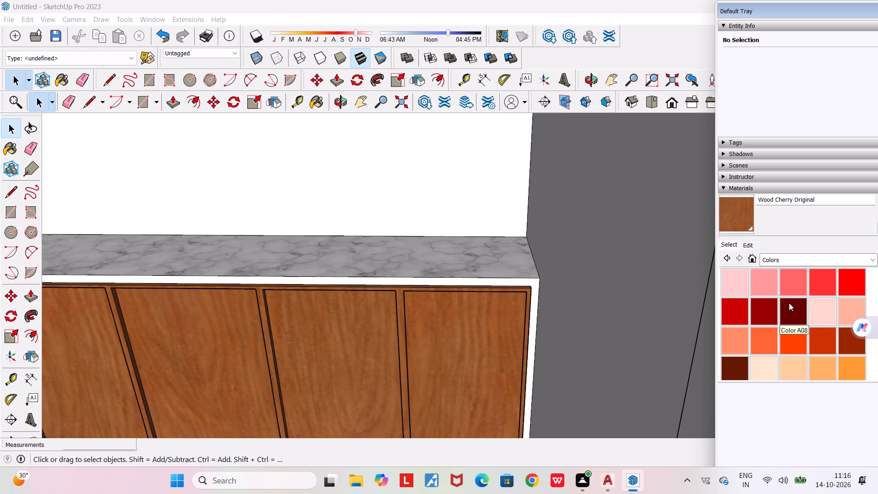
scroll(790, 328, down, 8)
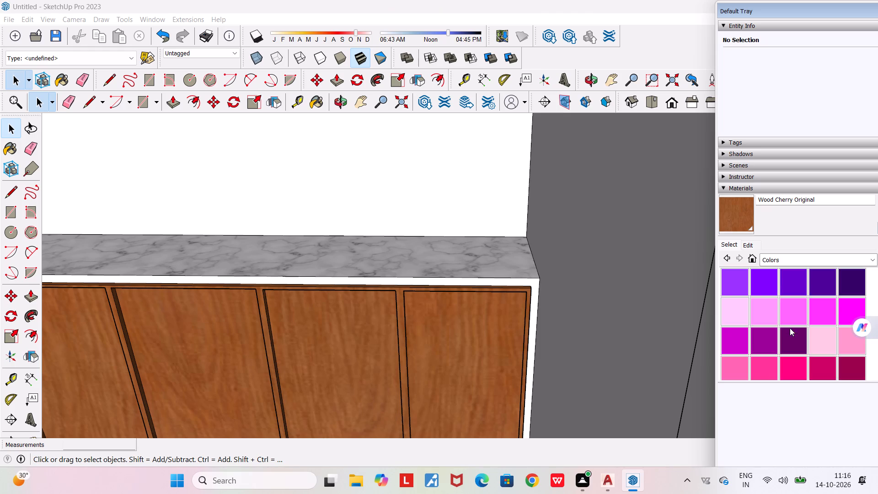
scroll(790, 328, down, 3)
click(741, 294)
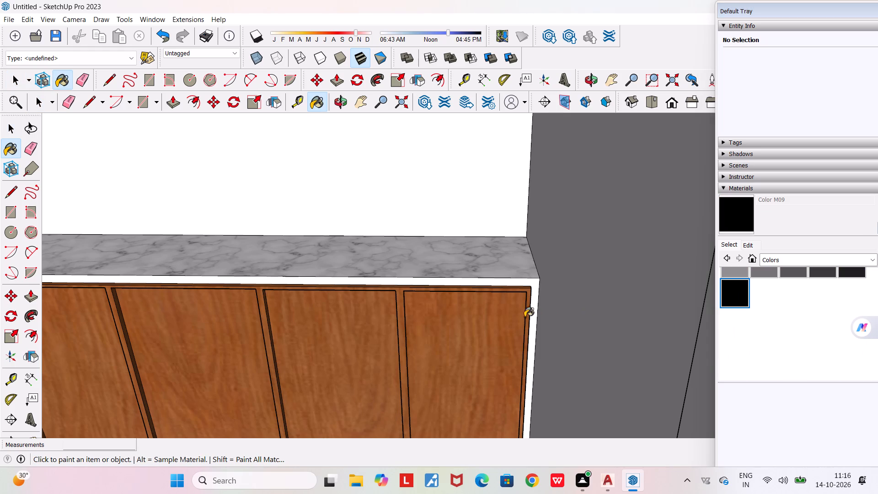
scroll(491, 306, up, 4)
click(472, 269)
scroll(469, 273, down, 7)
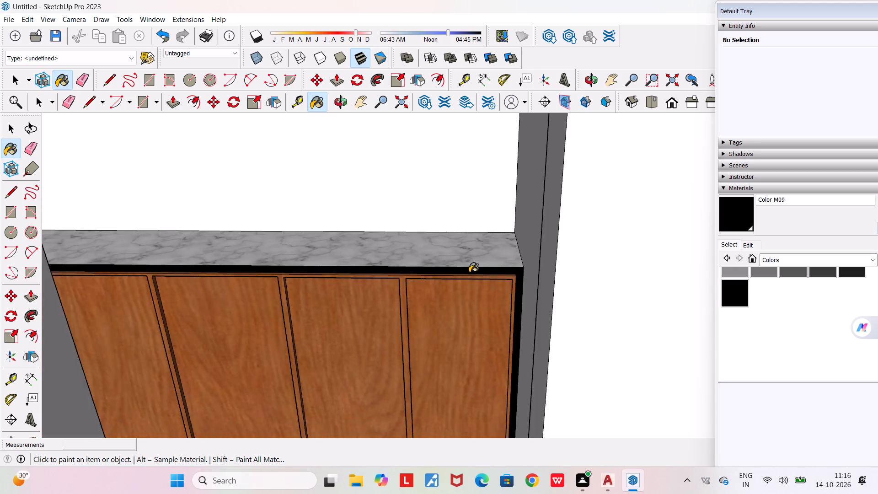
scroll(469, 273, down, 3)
Paint the front frame of the long base cabinet run, beneath the marble countertop, with Color M05.
click(760, 267)
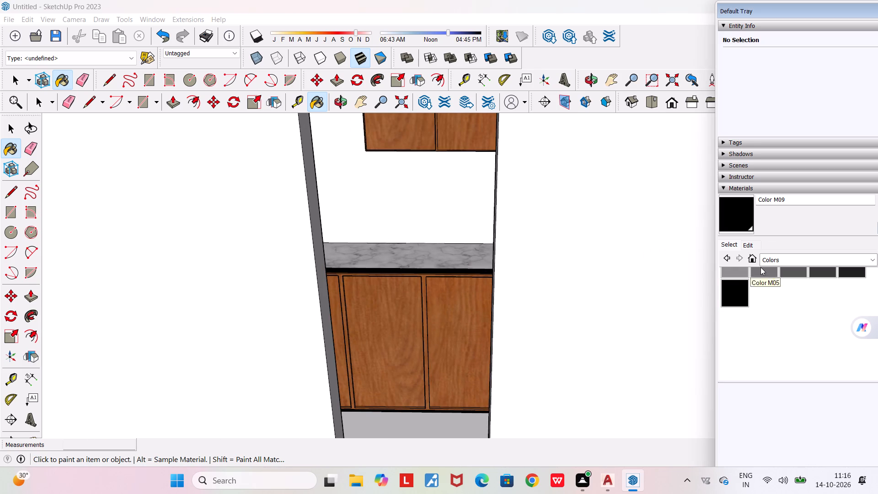
scroll(449, 282, up, 6)
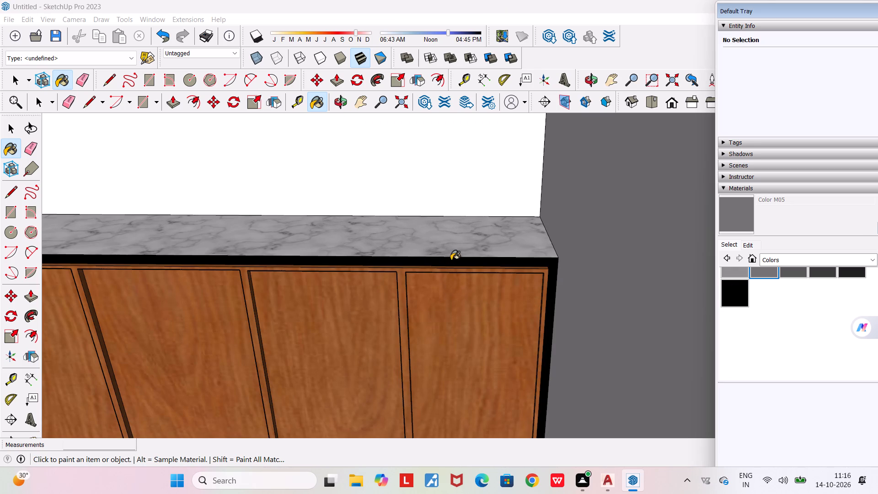
click(451, 260)
scroll(451, 260, down, 4)
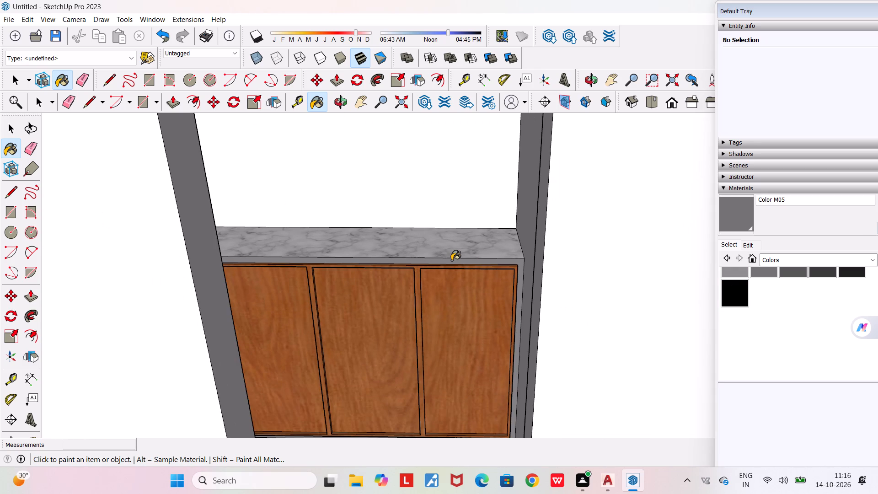
Paint the kitchen's back wall with Color M05, both below and above the wall cabinets.
middle_drag(450, 286, 445, 329)
scroll(445, 329, down, 5)
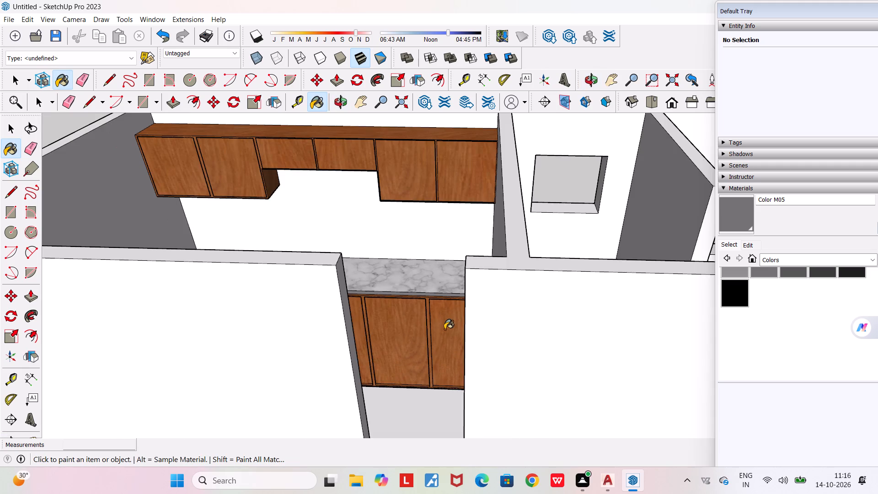
scroll(444, 329, down, 2)
click(370, 248)
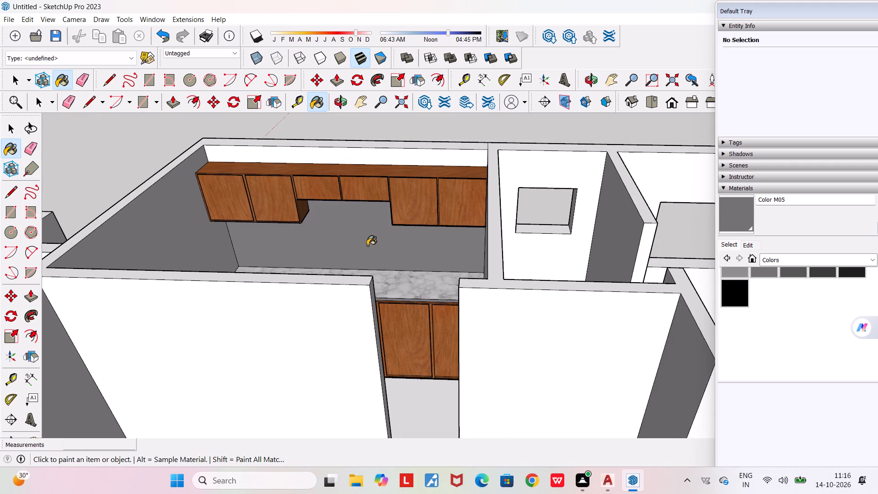
click(336, 155)
Paint the kitchen's two side walls and the inner face of the wall opposite the wall cabinets with Color M05.
middle_drag(327, 244, 587, 261)
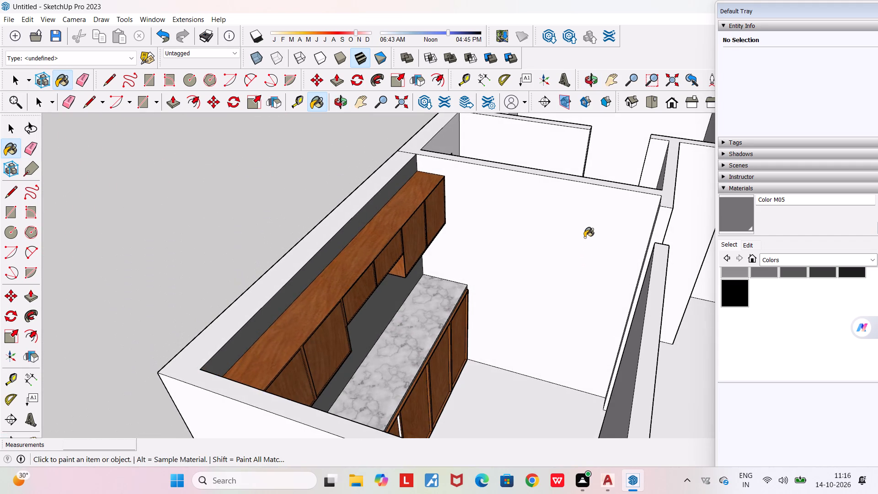
click(583, 234)
middle_drag(545, 323, 155, 323)
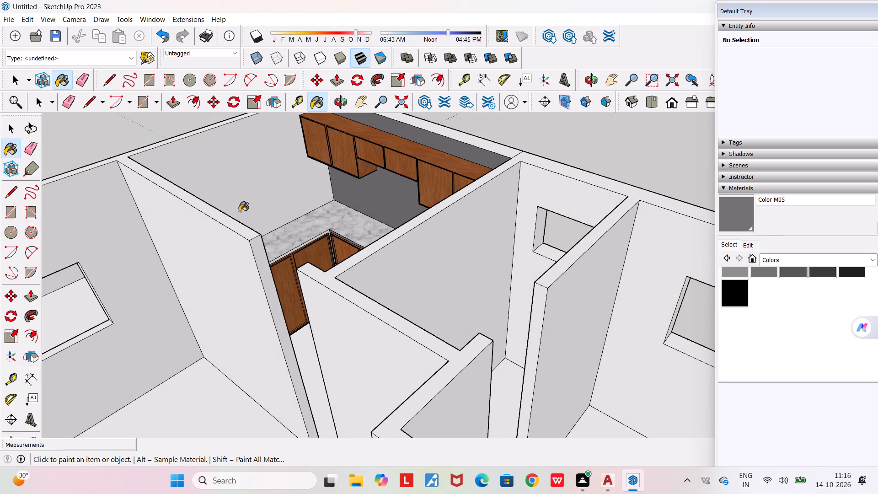
click(230, 162)
middle_drag(288, 248, 15, 287)
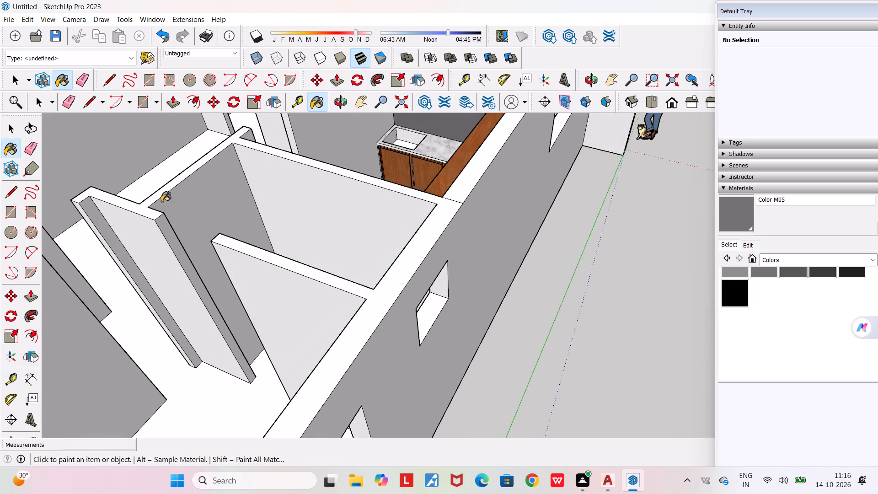
click(322, 132)
Paint the white front frame of the sink-side base cabinets, beneath the countertop, with Color M05.
middle_drag(296, 211, 703, 189)
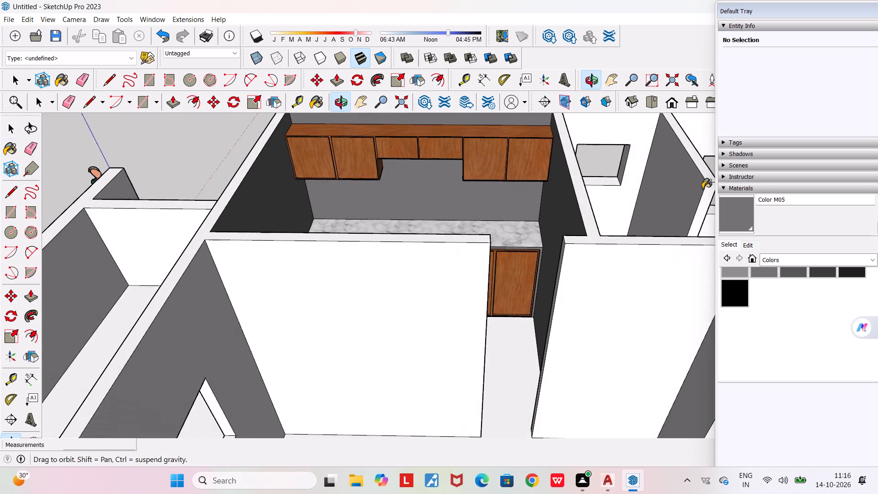
scroll(467, 220, up, 5)
scroll(557, 318, up, 1)
middle_drag(557, 317, 476, 203)
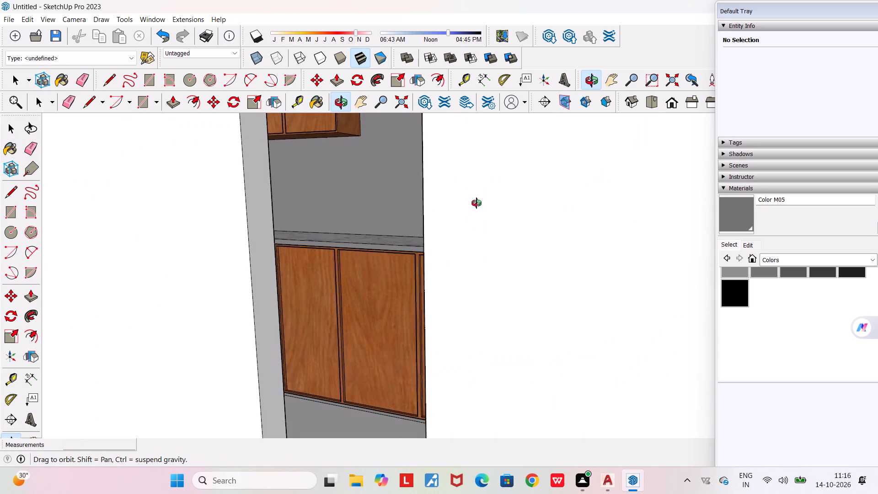
middle_drag(476, 203, 427, 236)
scroll(184, 259, up, 5)
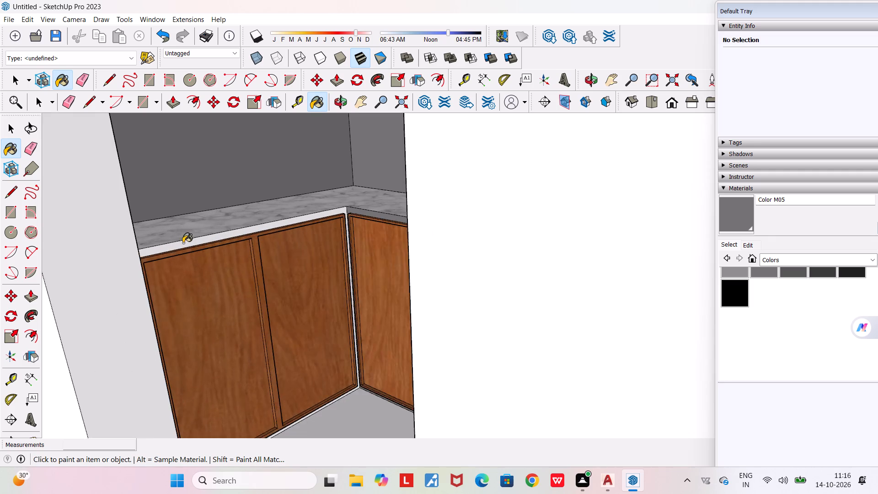
scroll(183, 243, up, 3)
click(180, 247)
Examine the L-shaped base cabinets, sink and marble countertop for surfaces still left unpainted.
middle_drag(174, 252, 192, 262)
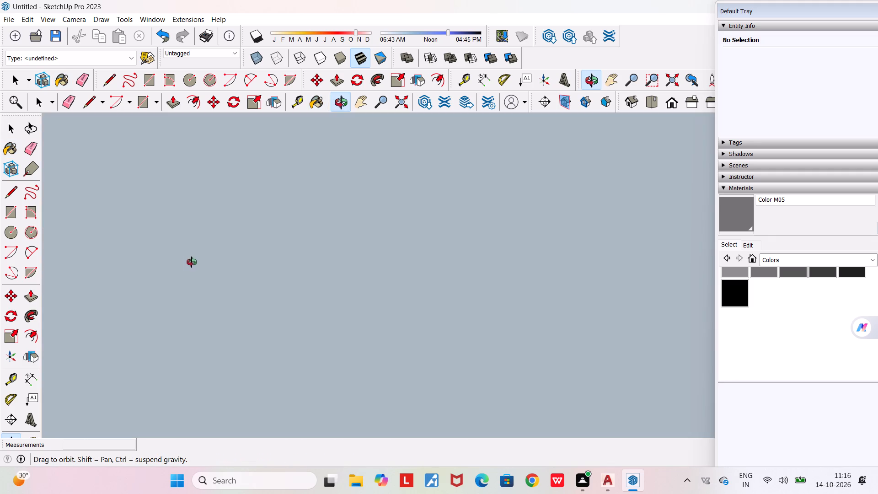
middle_drag(192, 262, 194, 287)
scroll(194, 287, down, 9)
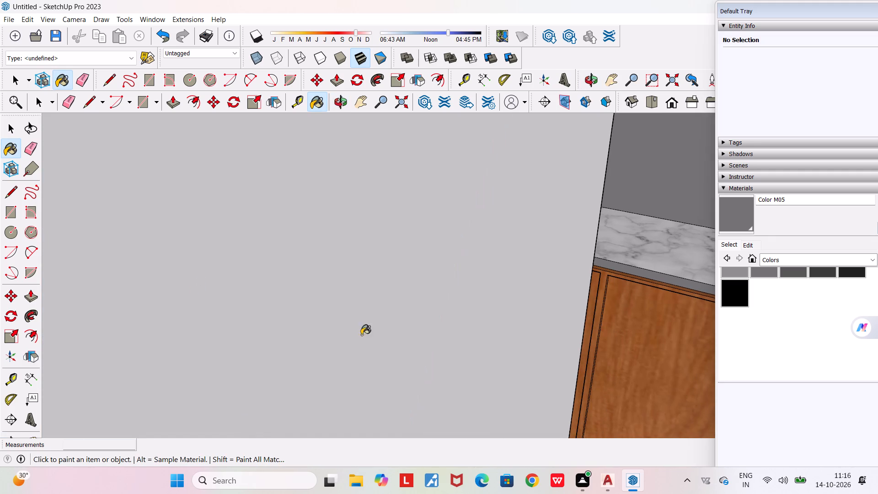
scroll(444, 293, down, 6)
scroll(444, 293, up, 2)
scroll(444, 293, down, 16)
scroll(484, 287, down, 5)
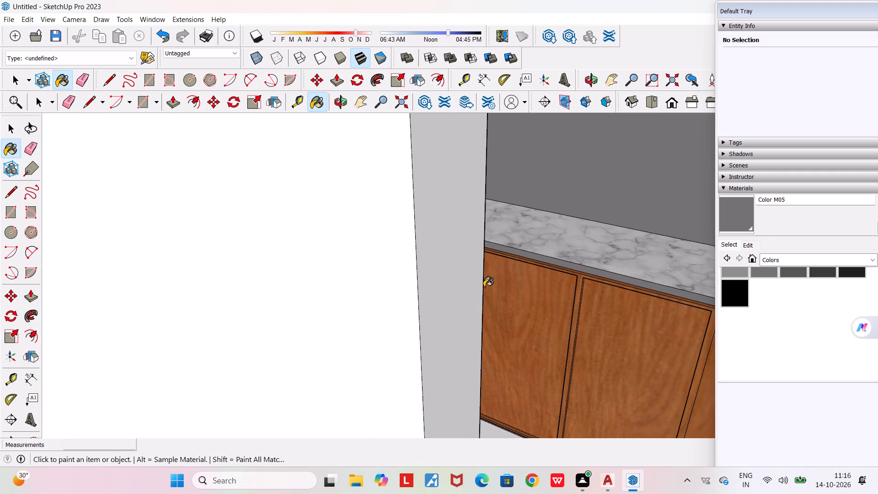
scroll(484, 287, down, 10)
middle_drag(489, 307, 403, 368)
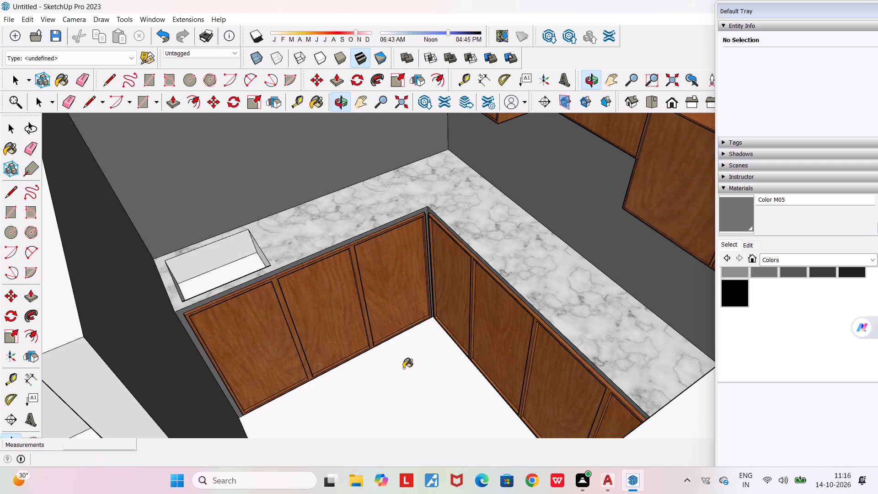
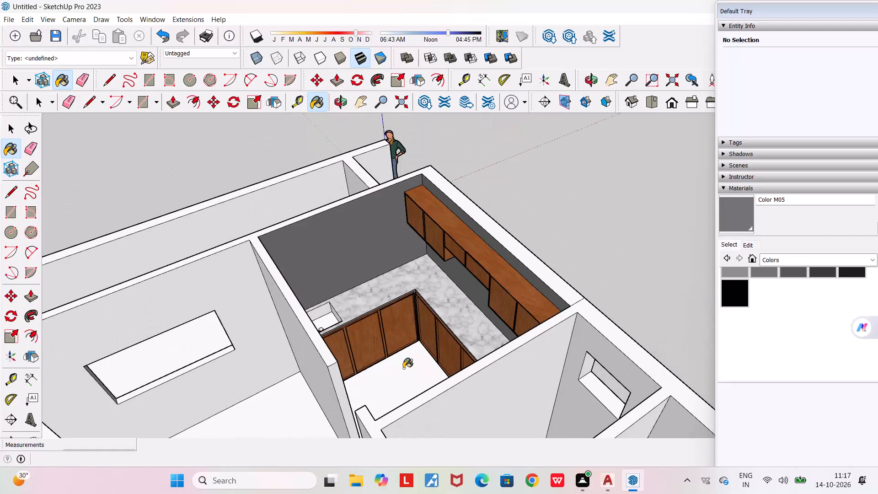
Undo the Color M05 painting on the kitchen walls and on the base cabinets' front frame beneath the countertop.
key(ctrl+z)
key(ctrl+z)
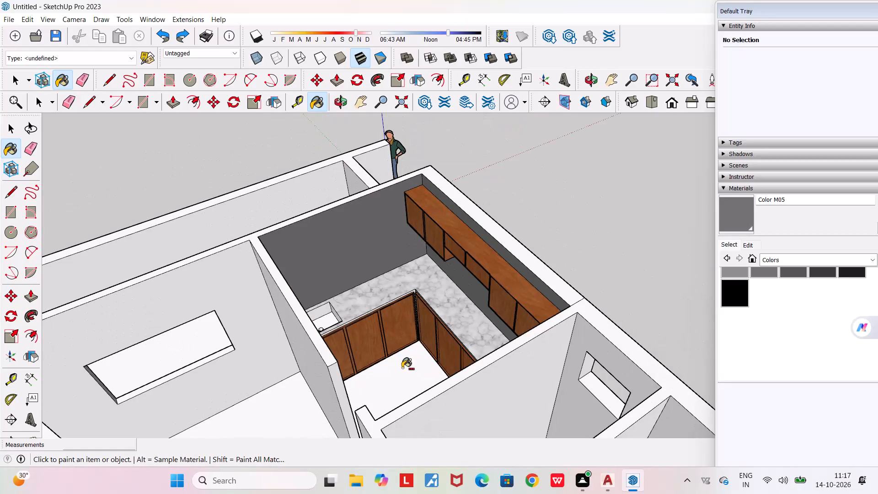
key(ctrl+z)
key(ctrl+z)
key(ctrl+z)
key(ctrl+z)
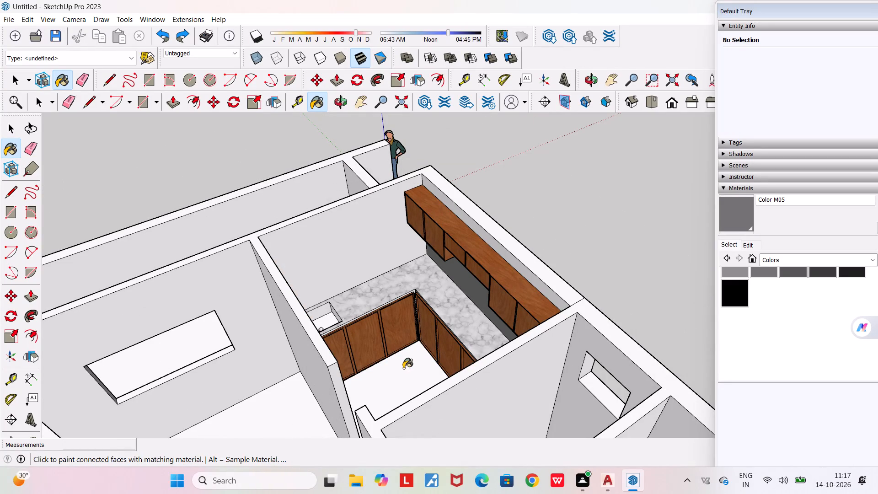
middle_drag(403, 368, 527, 336)
scroll(488, 330, up, 10)
key(ctrl+z)
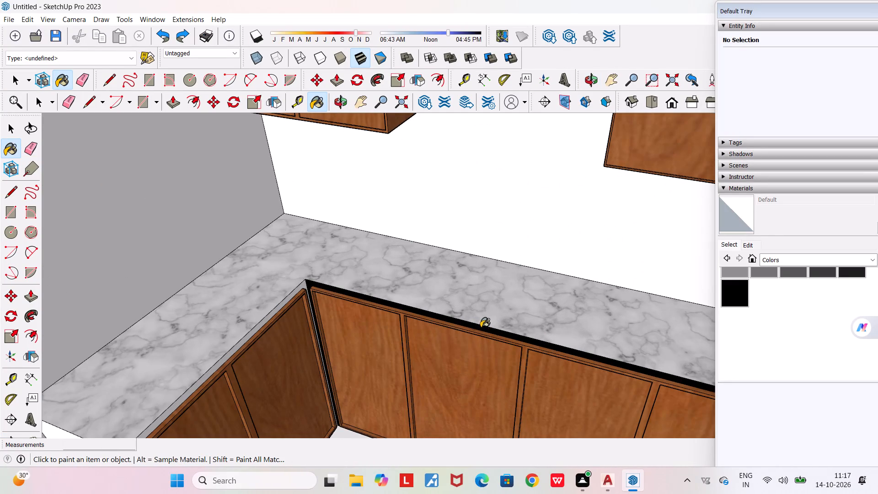
key(ctrl+z)
middle_drag(447, 344, 455, 317)
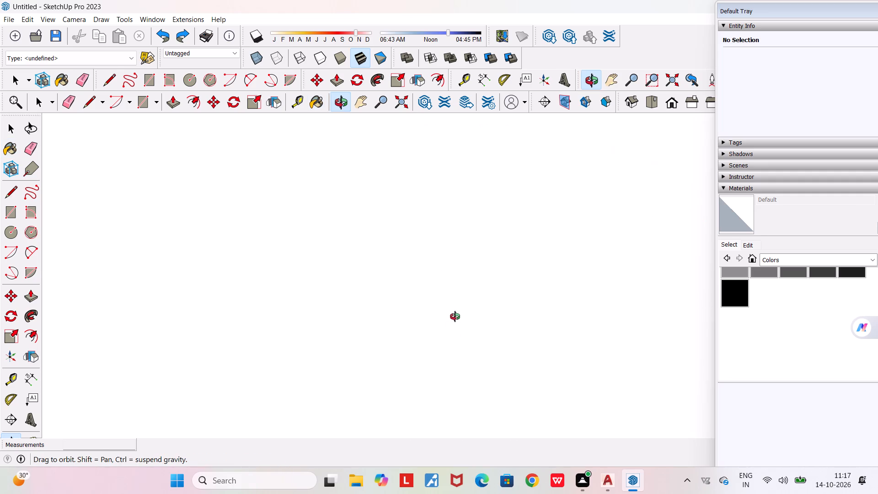
middle_drag(455, 317, 407, 347)
scroll(321, 287, up, 4)
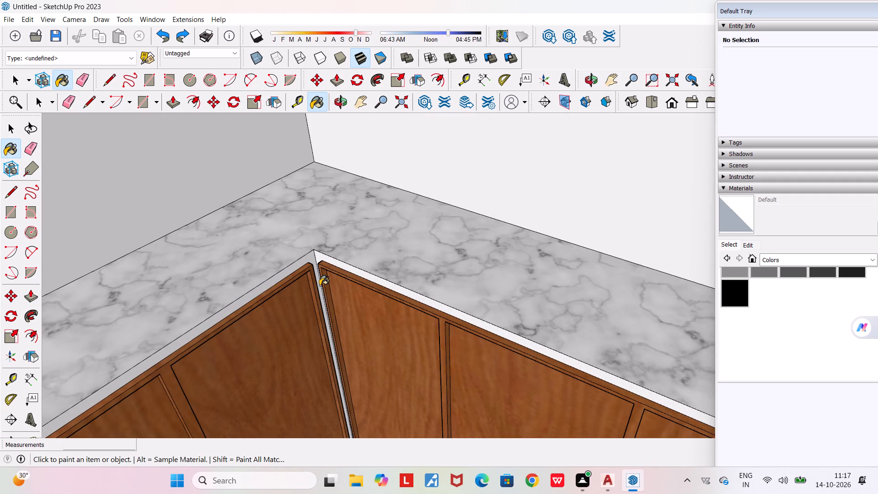
key(space)
Look through the Colors swatches for an alternative finish for the kitchen walls and cabinet frames.
scroll(771, 324, up, 5)
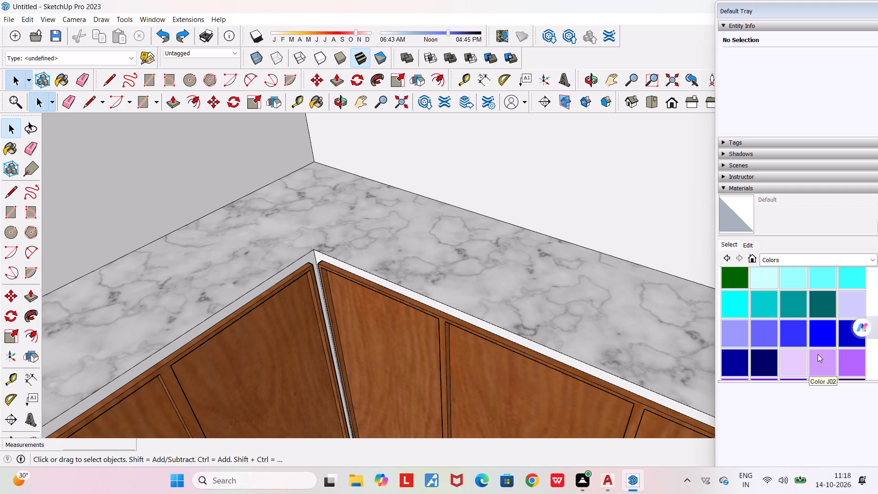
scroll(818, 354, down, 3)
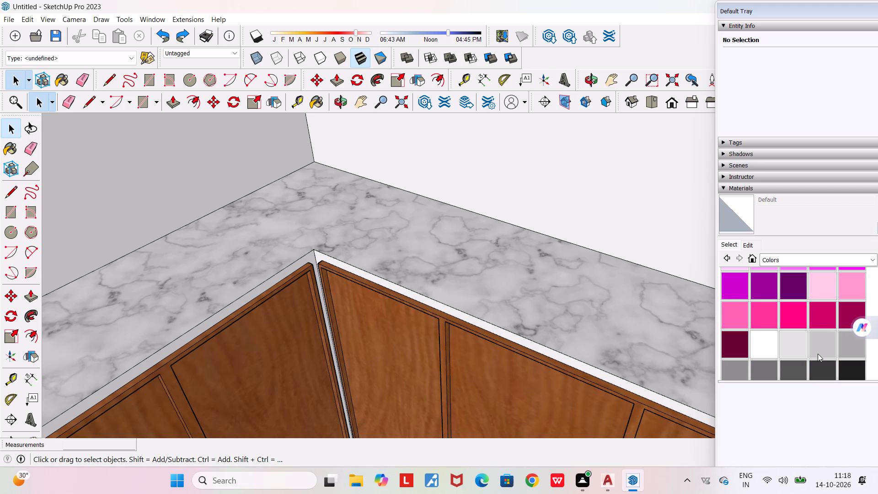
scroll(818, 354, down, 1)
scroll(818, 354, up, 1)
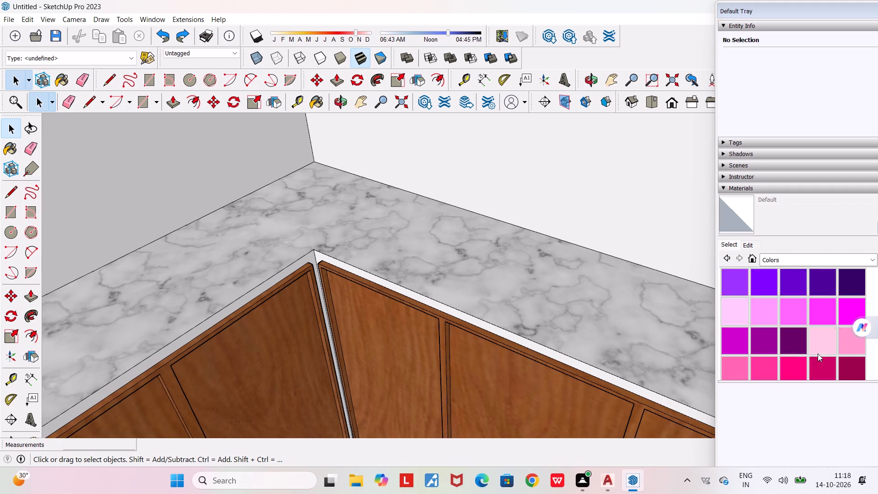
scroll(818, 354, up, 4)
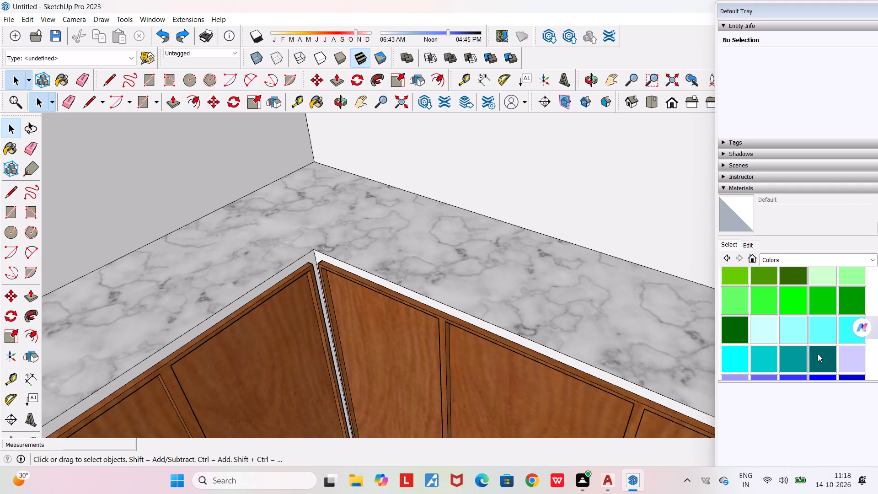
scroll(818, 354, up, 1)
scroll(818, 354, down, 1)
Paint the wall behind the wall cabinets, below and above them, and the sink-side wall with Carrera Marble.
scroll(597, 342, down, 5)
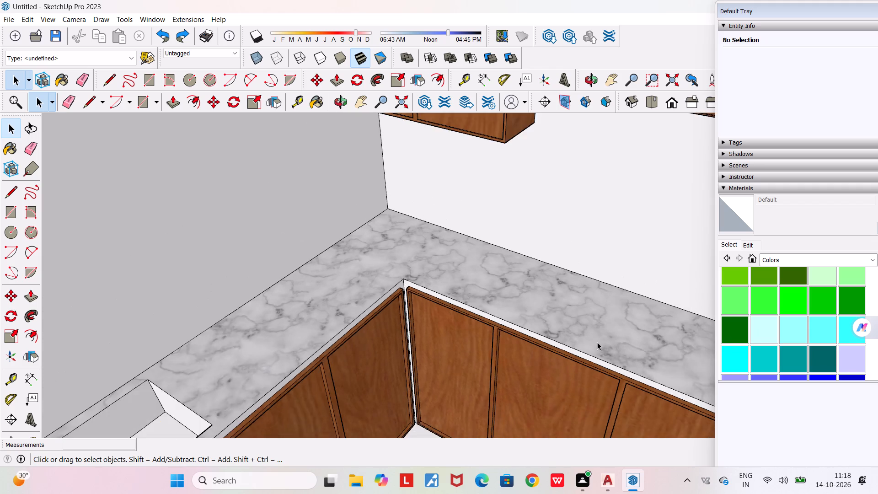
scroll(597, 342, down, 3)
click(724, 261)
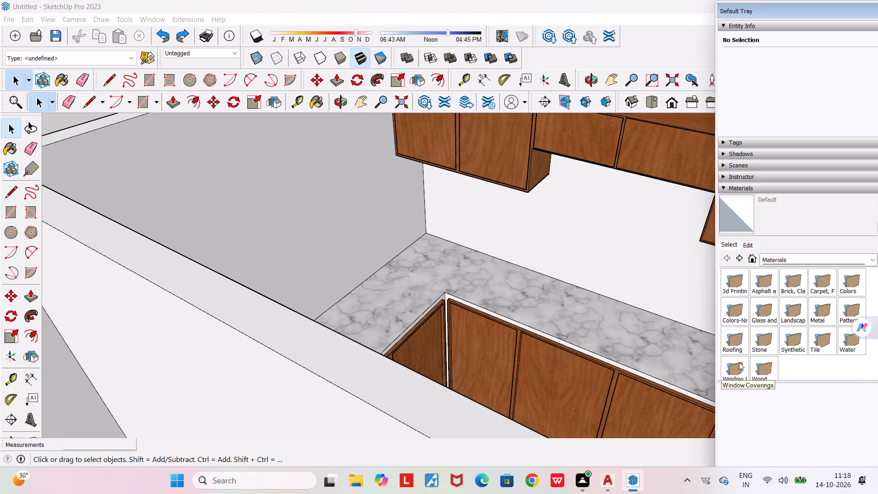
click(765, 343)
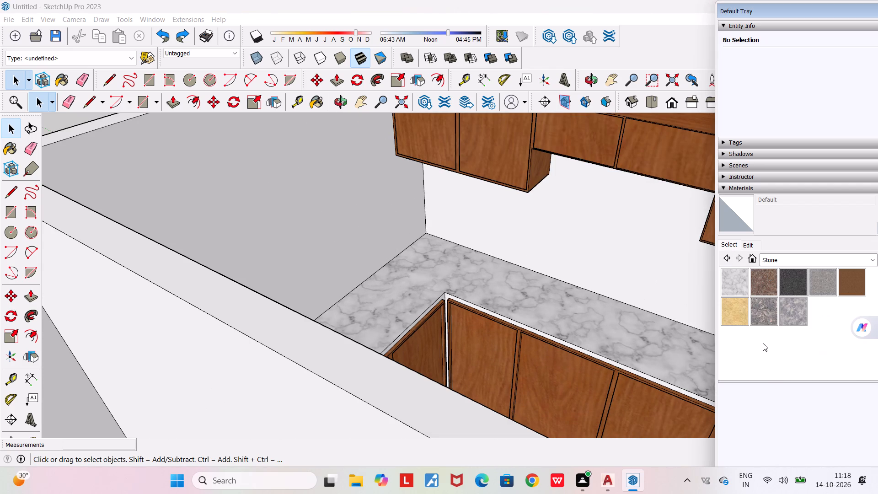
click(739, 281)
click(640, 260)
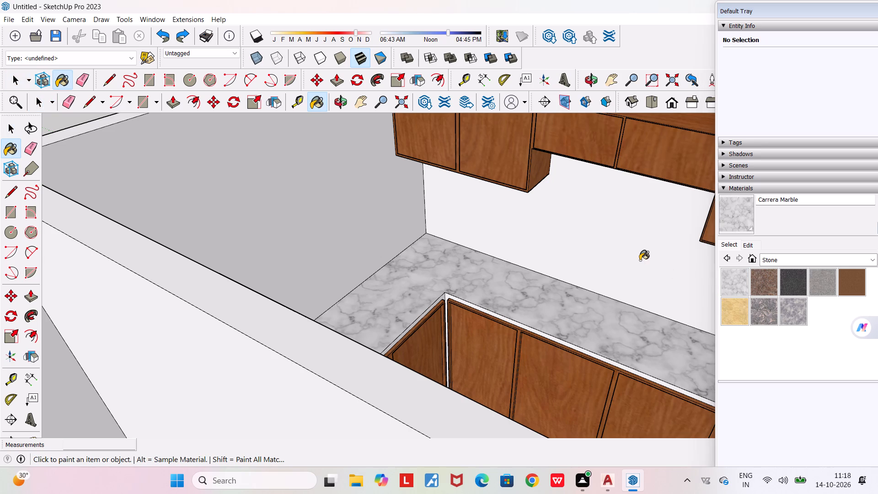
scroll(640, 260, down, 4)
click(399, 209)
middle_drag(471, 231, 467, 282)
scroll(467, 282, down, 3)
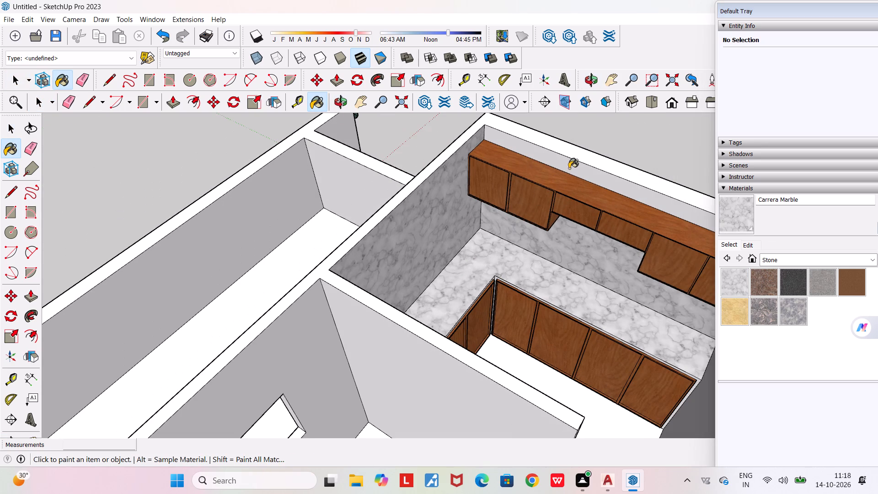
click(571, 165)
Paint the kitchen side wall at the end of the counter farthest from the sink with Carrera Marble.
middle_drag(536, 266, 633, 296)
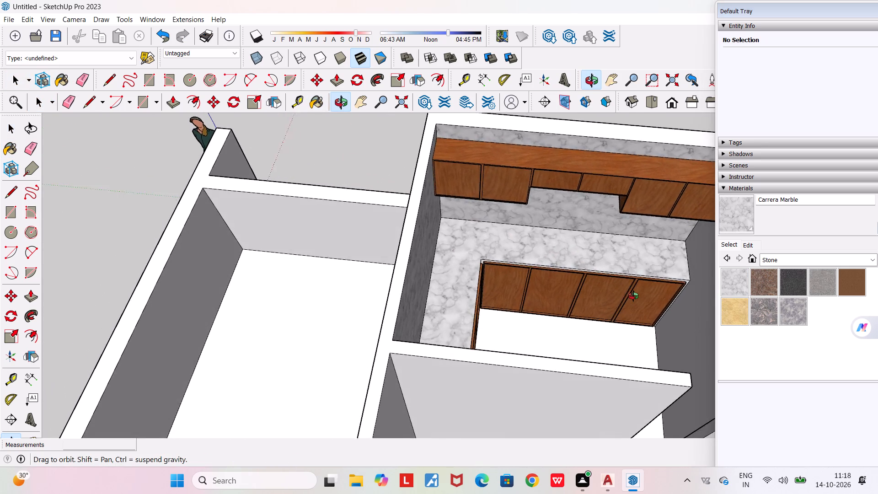
middle_drag(633, 296, 366, 193)
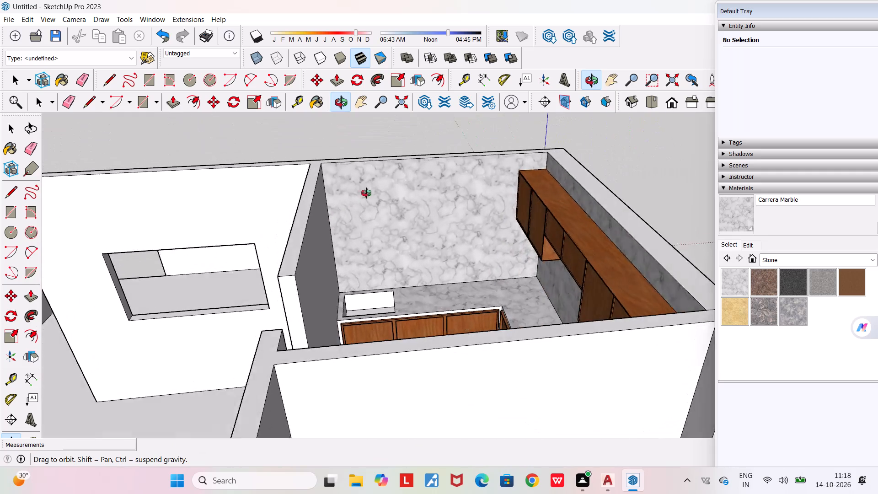
middle_drag(366, 193, 405, 196)
scroll(406, 197, down, 4)
middle_drag(368, 294, 642, 381)
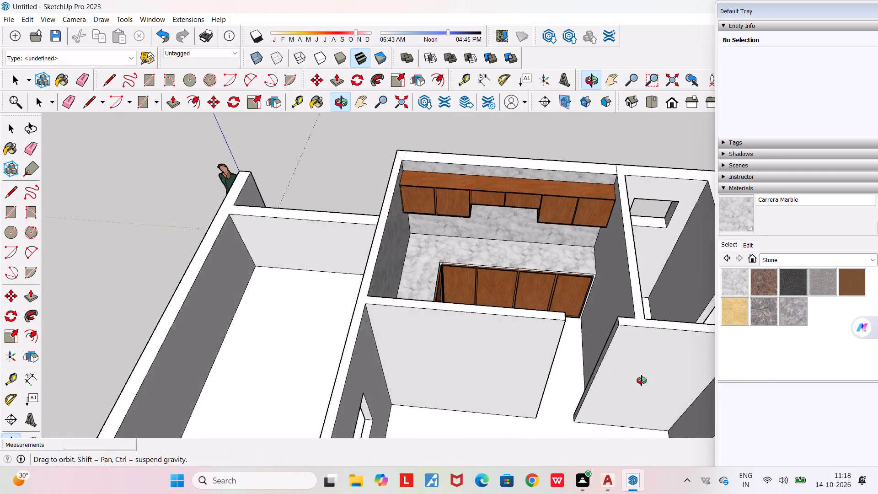
middle_drag(642, 381, 787, 372)
scroll(787, 372, down, 1)
click(590, 192)
Paint the base cabinets' front frame beneath the countertop with Carrera Marble, on the long run and on the sink-side run at the inner corner.
scroll(591, 192, up, 5)
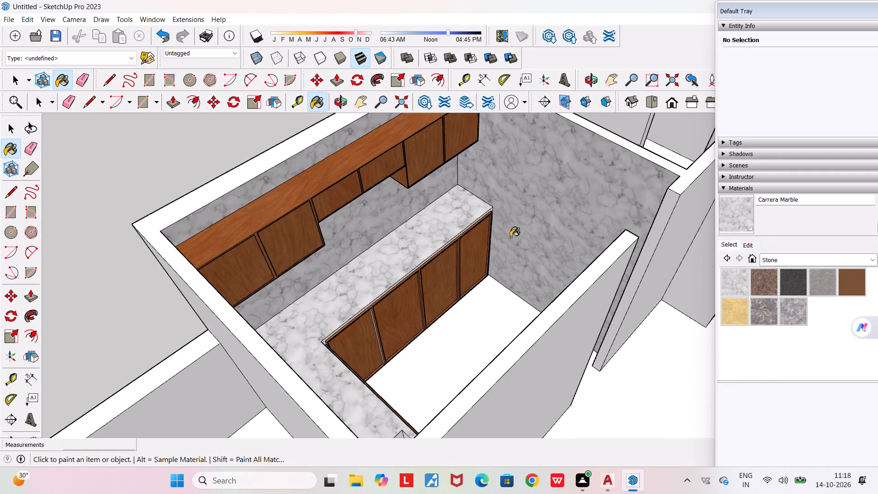
scroll(468, 256, up, 11)
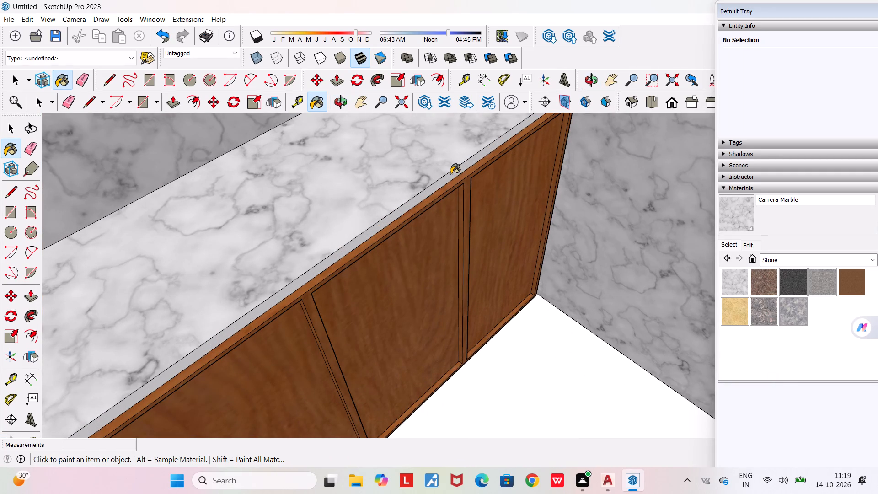
click(451, 174)
scroll(449, 176, down, 11)
middle_drag(365, 292, 337, 282)
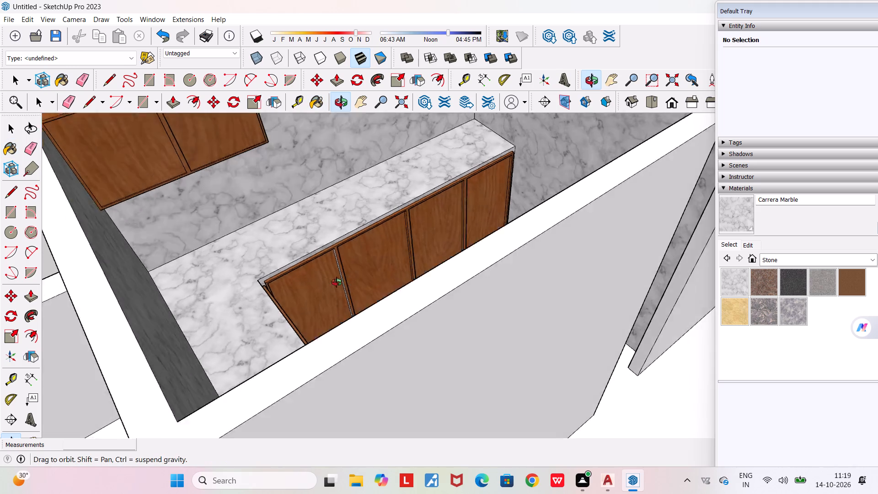
middle_drag(337, 282, 320, 342)
scroll(296, 331, up, 6)
scroll(247, 269, up, 4)
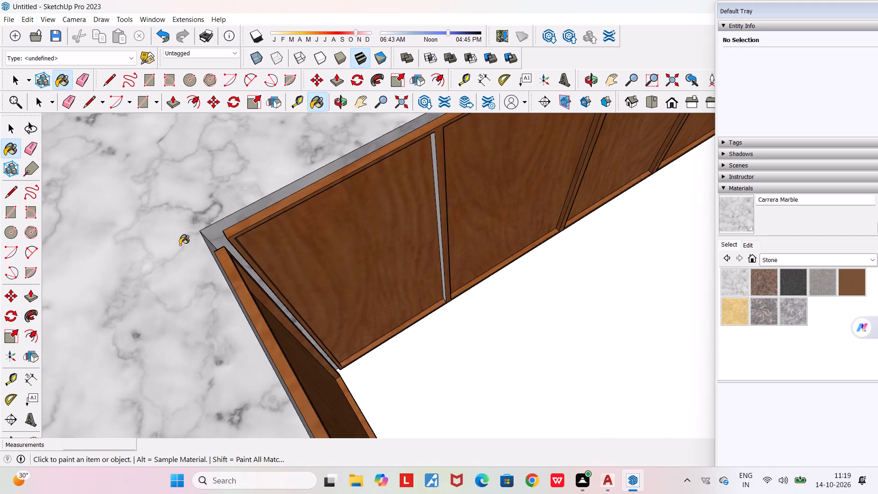
click(213, 250)
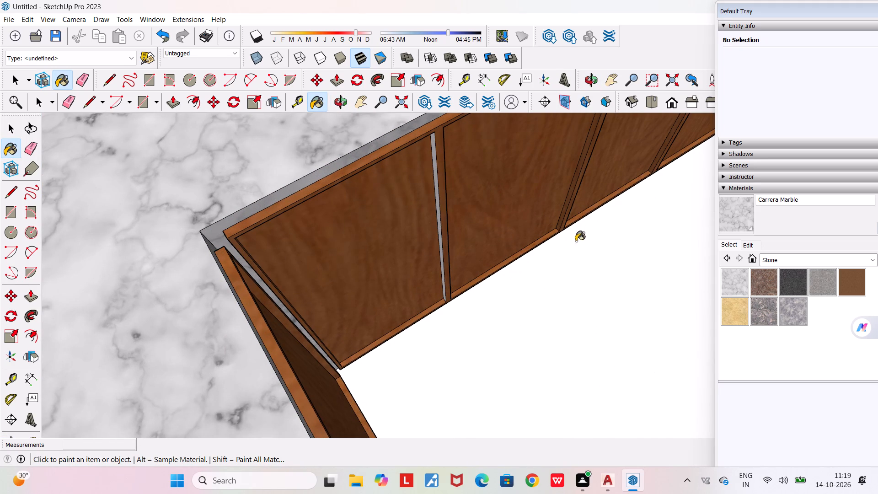
Paint the long run's second door from the inner corner and the grey strip between it and the first door with Wood Cherry Original.
click(723, 258)
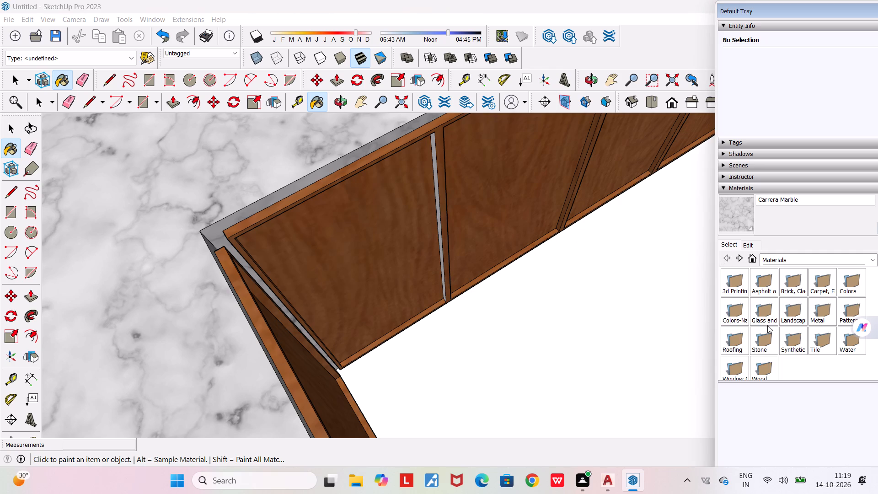
click(772, 360)
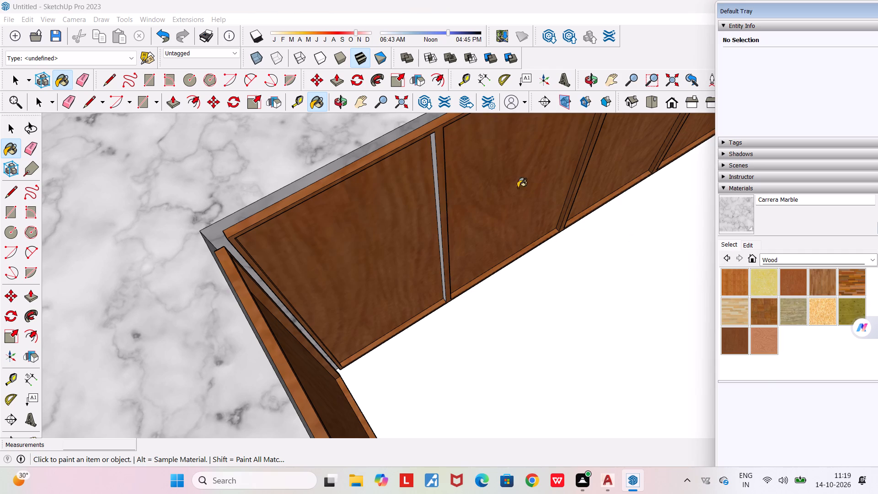
click(506, 187)
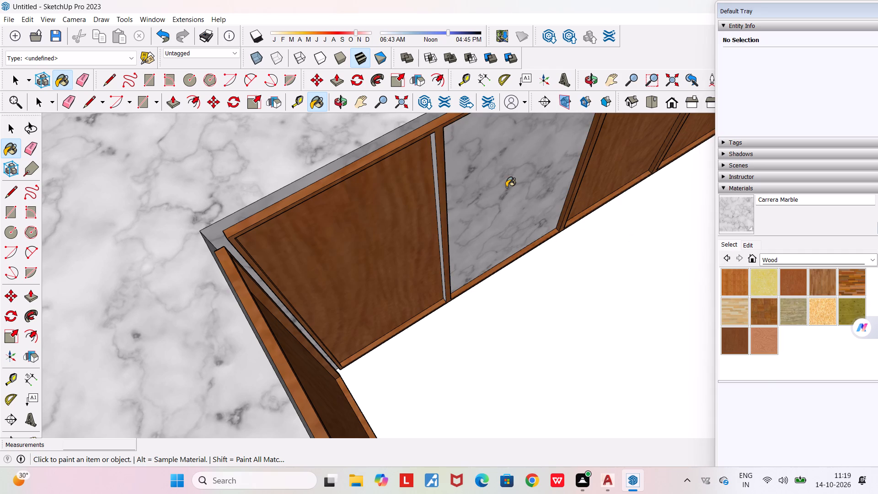
click(803, 284)
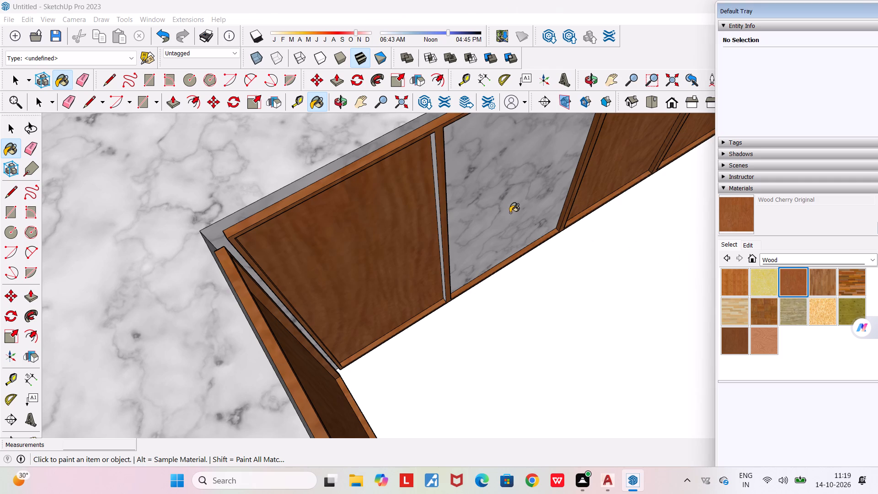
click(505, 204)
scroll(433, 193, up, 5)
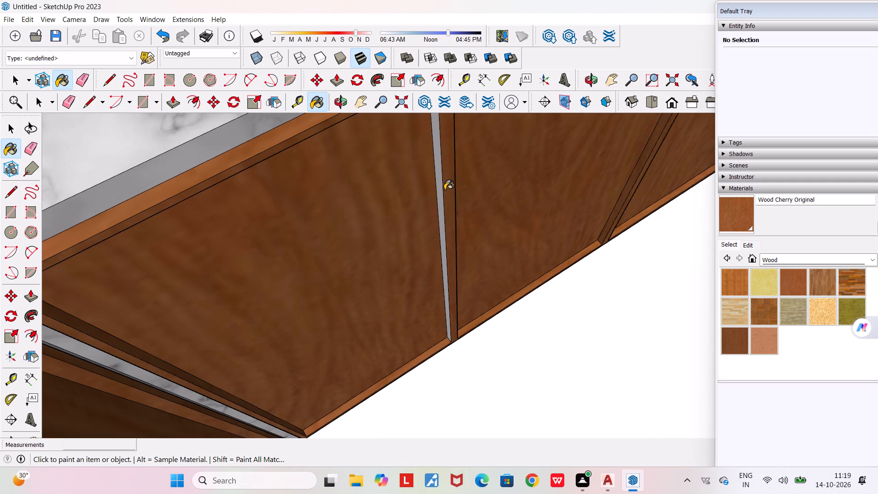
click(439, 187)
Paint the top of the L-shaped kitchen countertop, on both runs, with the Granite Dark Gray stone material.
scroll(440, 210, down, 9)
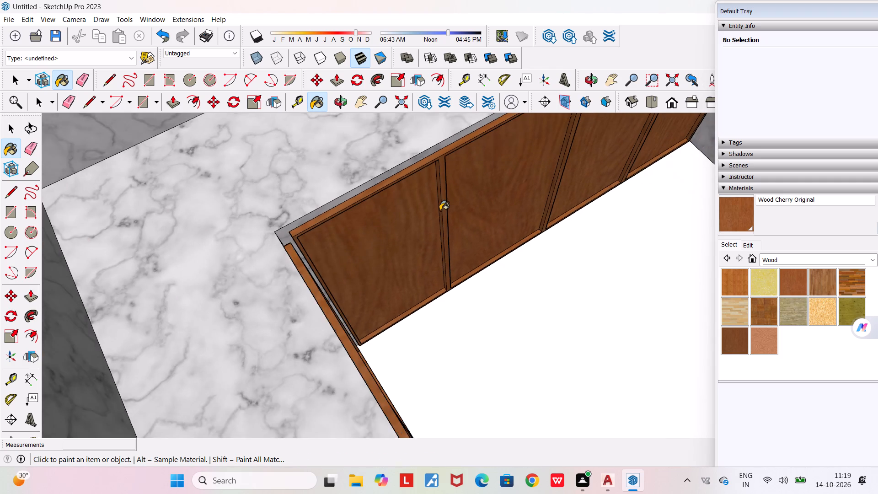
scroll(440, 210, down, 2)
middle_drag(428, 289, 297, 291)
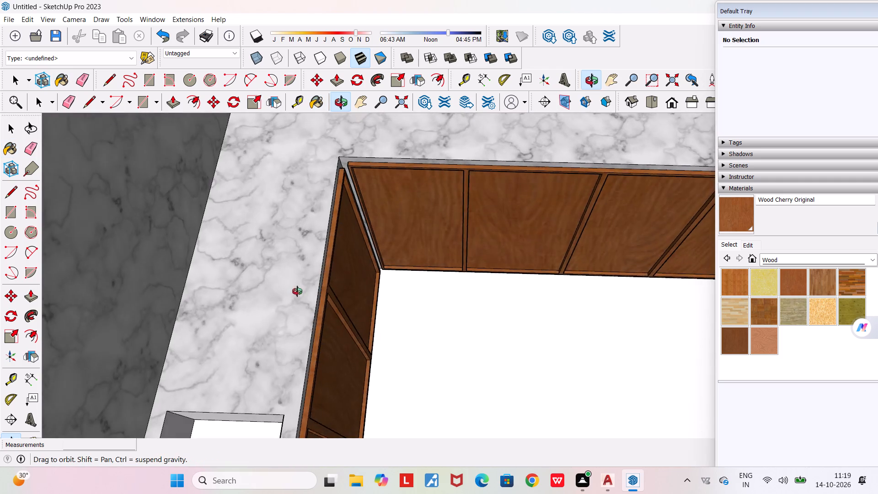
middle_drag(297, 291, 224, 288)
scroll(383, 403, down, 4)
middle_drag(383, 403, 383, 403)
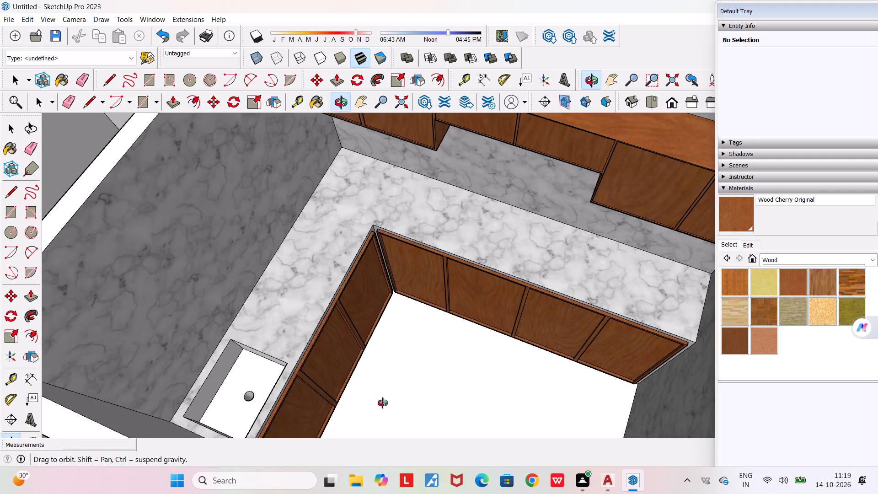
middle_drag(383, 403, 179, 338)
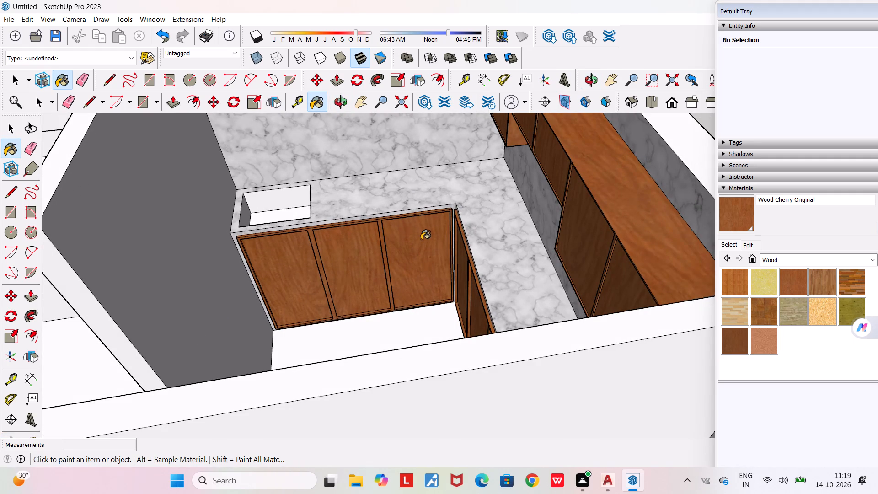
click(728, 257)
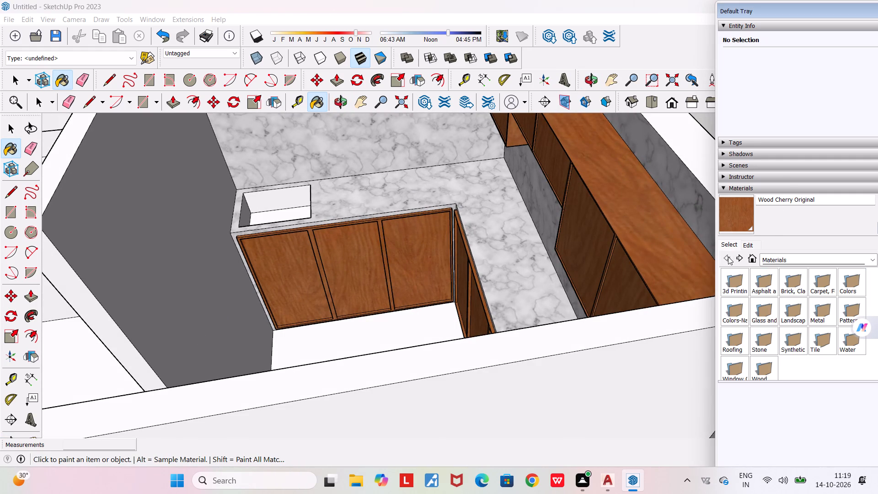
click(759, 341)
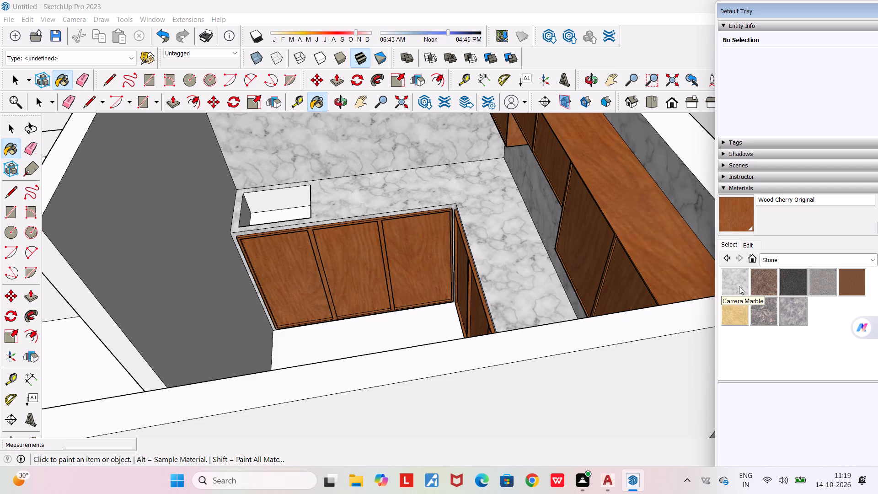
click(794, 286)
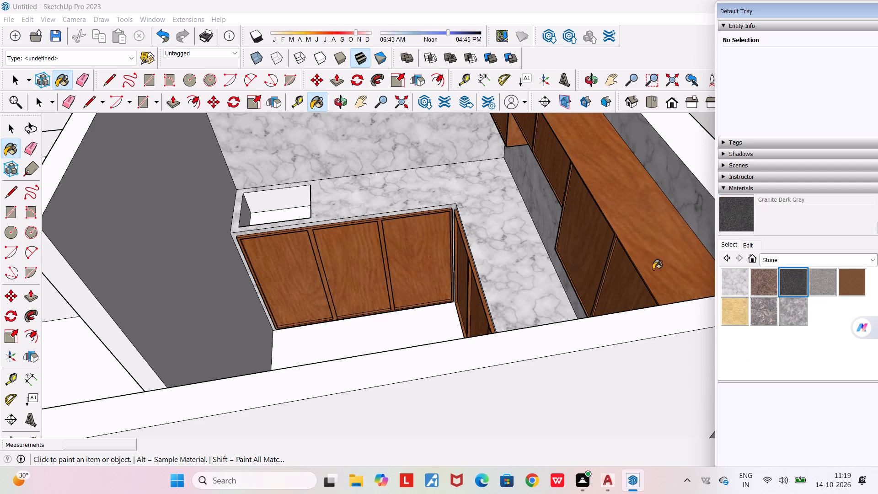
click(522, 244)
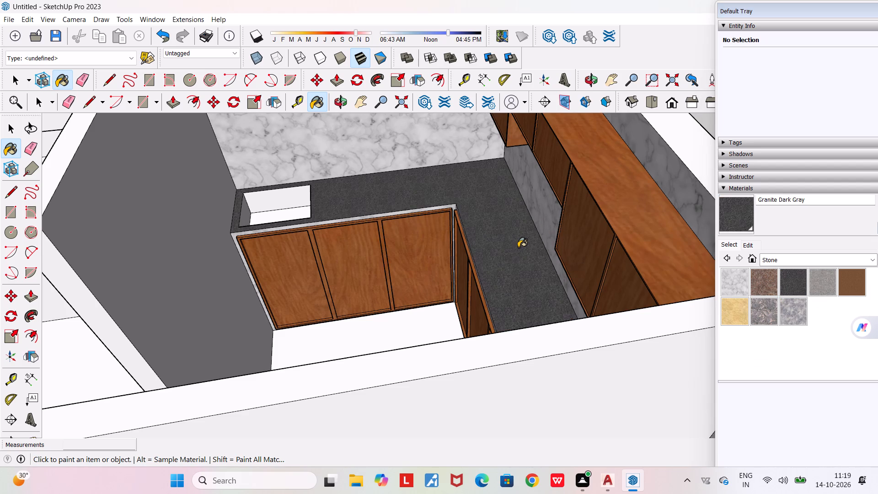
Examine the kitchen's countertop, cabinets and walls from several sides and in relation to the adjoining rooms.
middle_drag(518, 247, 703, 248)
scroll(703, 248, down, 4)
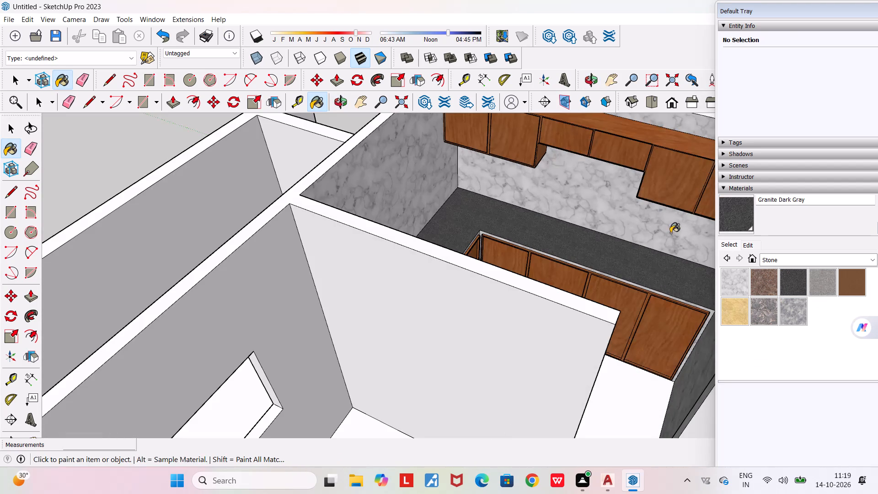
middle_drag(600, 212, 622, 154)
scroll(622, 154, down, 3)
middle_drag(625, 207, 505, 165)
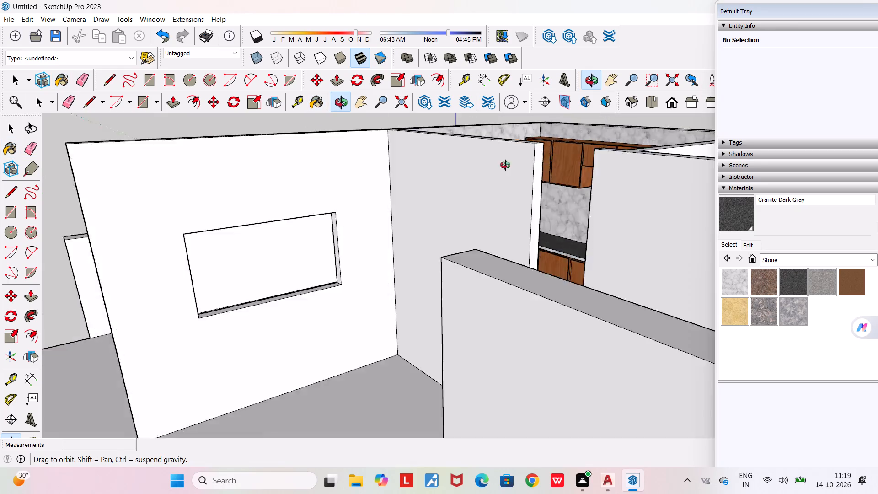
middle_drag(505, 165, 589, 366)
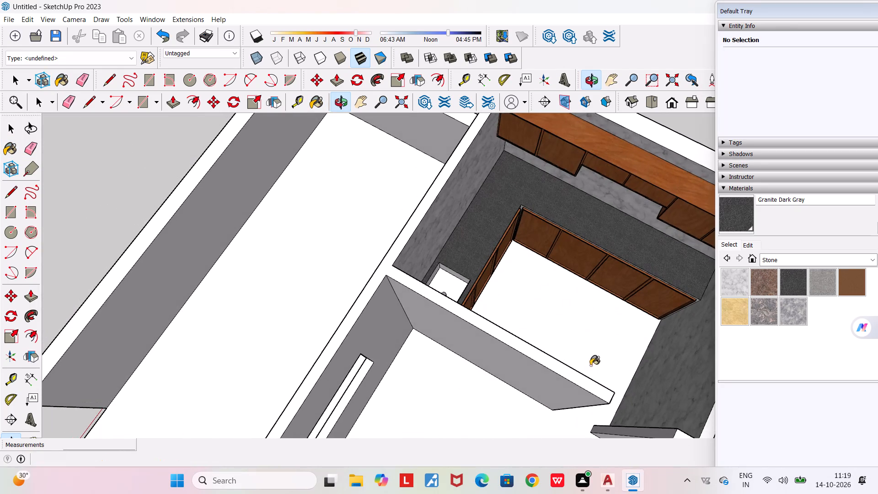
middle_drag(555, 348, 782, 261)
scroll(625, 280, down, 5)
middle_drag(623, 314, 262, 283)
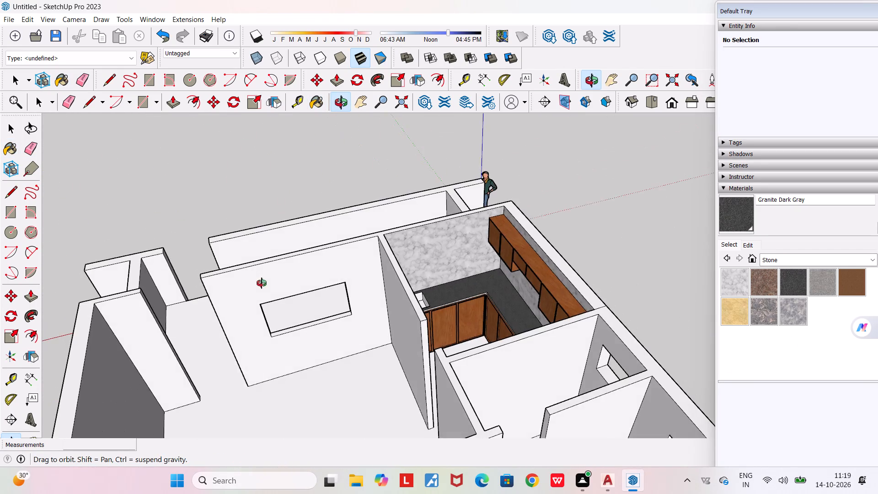
middle_drag(262, 283, 232, 285)
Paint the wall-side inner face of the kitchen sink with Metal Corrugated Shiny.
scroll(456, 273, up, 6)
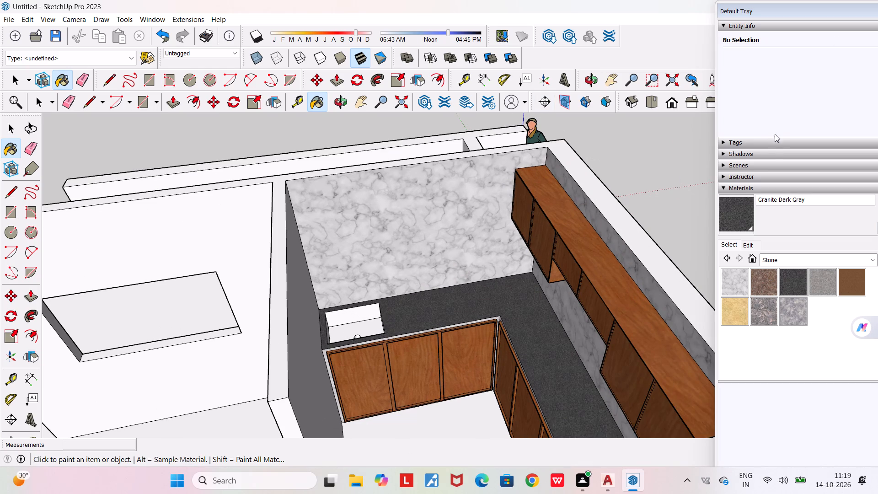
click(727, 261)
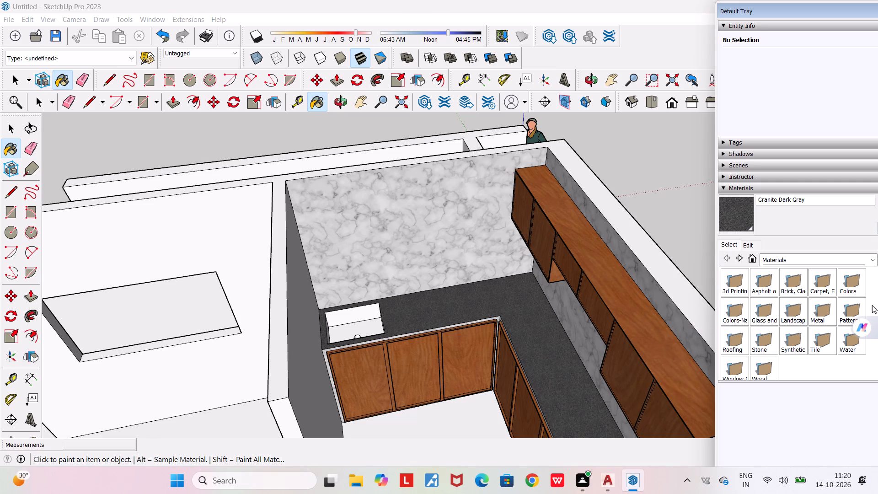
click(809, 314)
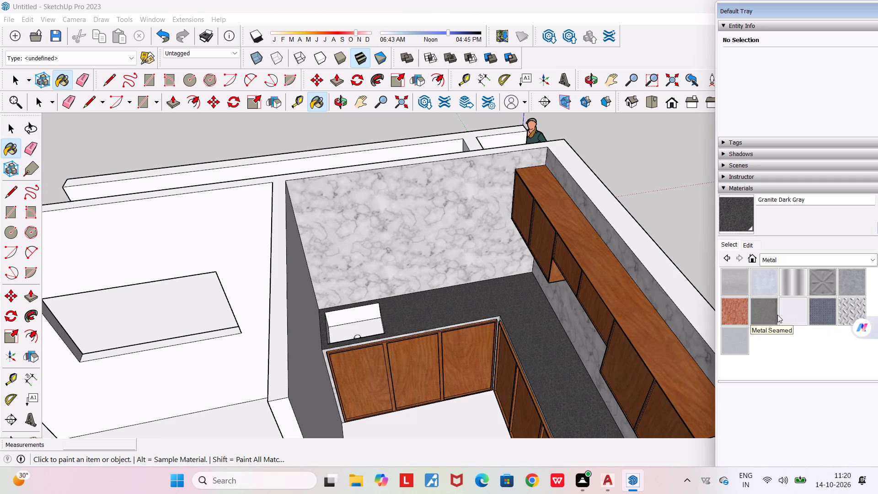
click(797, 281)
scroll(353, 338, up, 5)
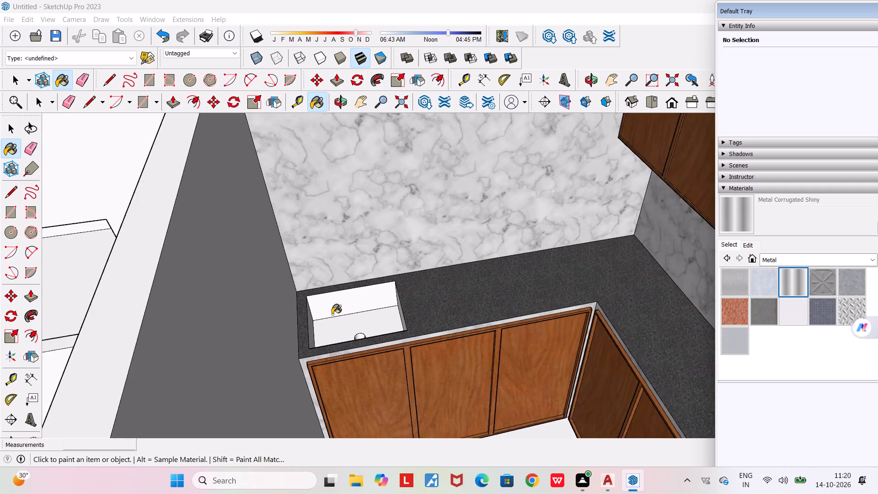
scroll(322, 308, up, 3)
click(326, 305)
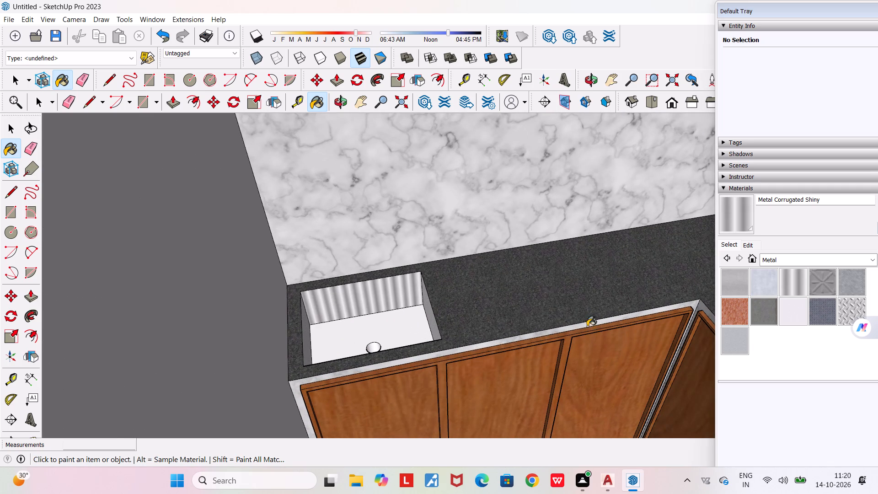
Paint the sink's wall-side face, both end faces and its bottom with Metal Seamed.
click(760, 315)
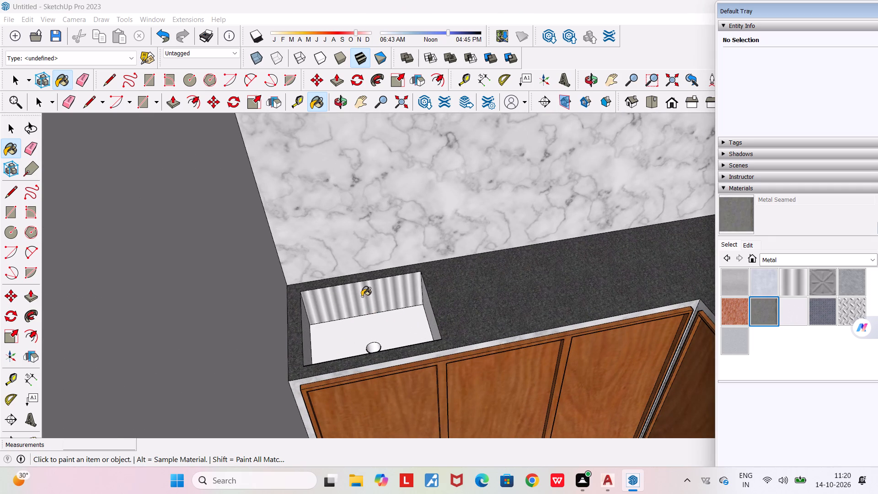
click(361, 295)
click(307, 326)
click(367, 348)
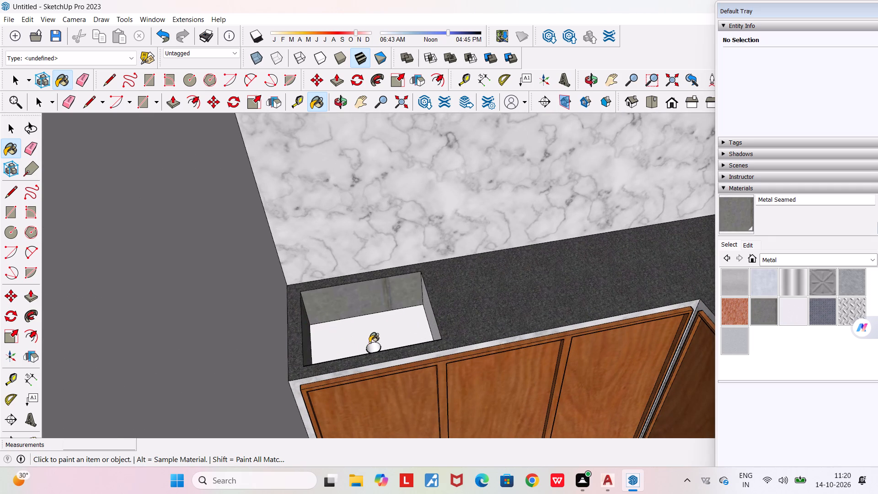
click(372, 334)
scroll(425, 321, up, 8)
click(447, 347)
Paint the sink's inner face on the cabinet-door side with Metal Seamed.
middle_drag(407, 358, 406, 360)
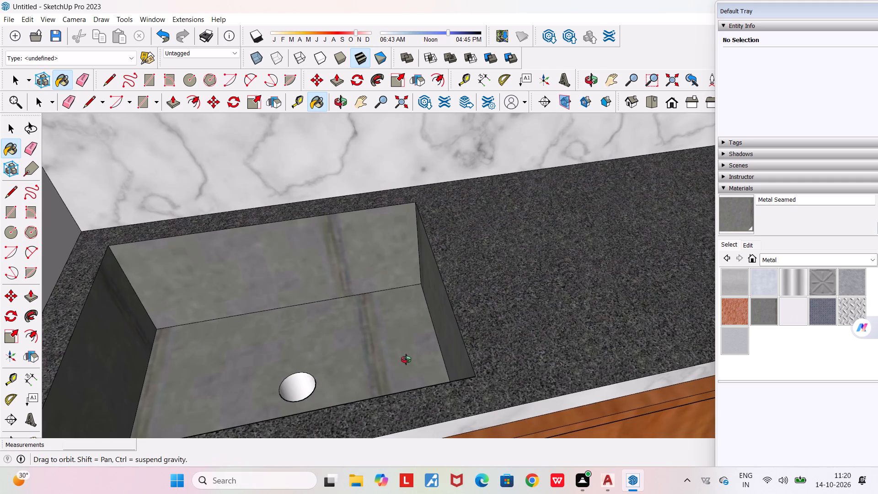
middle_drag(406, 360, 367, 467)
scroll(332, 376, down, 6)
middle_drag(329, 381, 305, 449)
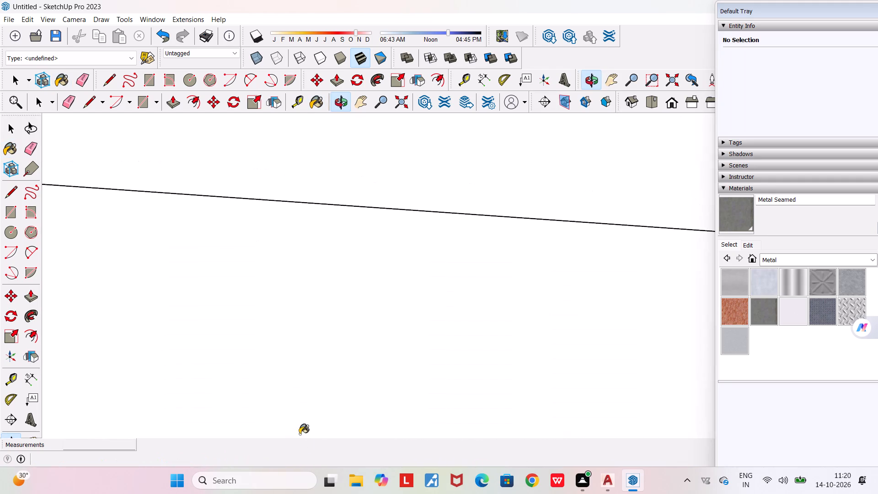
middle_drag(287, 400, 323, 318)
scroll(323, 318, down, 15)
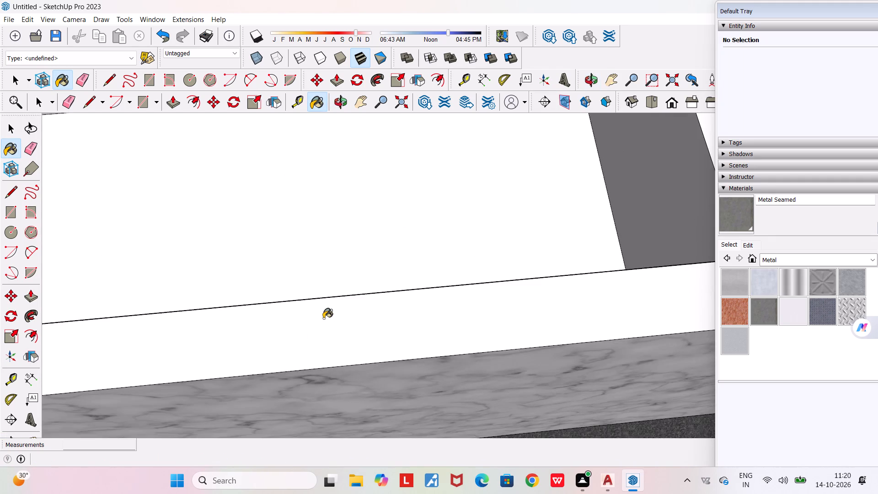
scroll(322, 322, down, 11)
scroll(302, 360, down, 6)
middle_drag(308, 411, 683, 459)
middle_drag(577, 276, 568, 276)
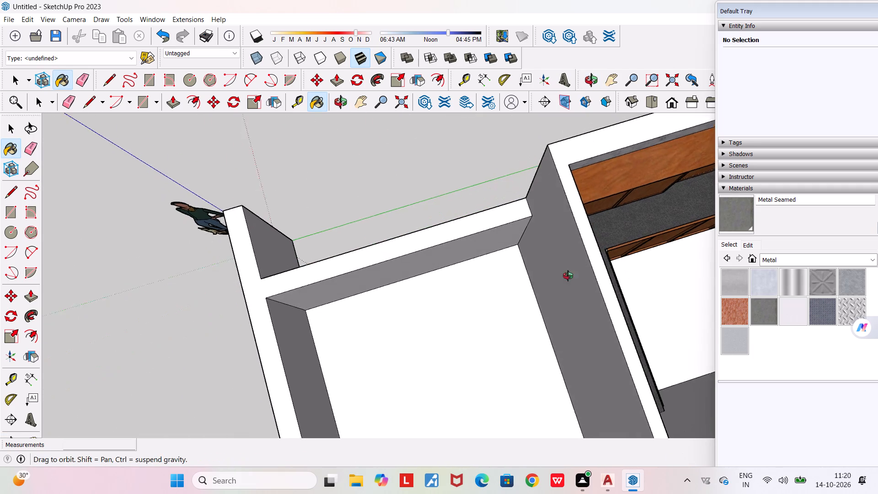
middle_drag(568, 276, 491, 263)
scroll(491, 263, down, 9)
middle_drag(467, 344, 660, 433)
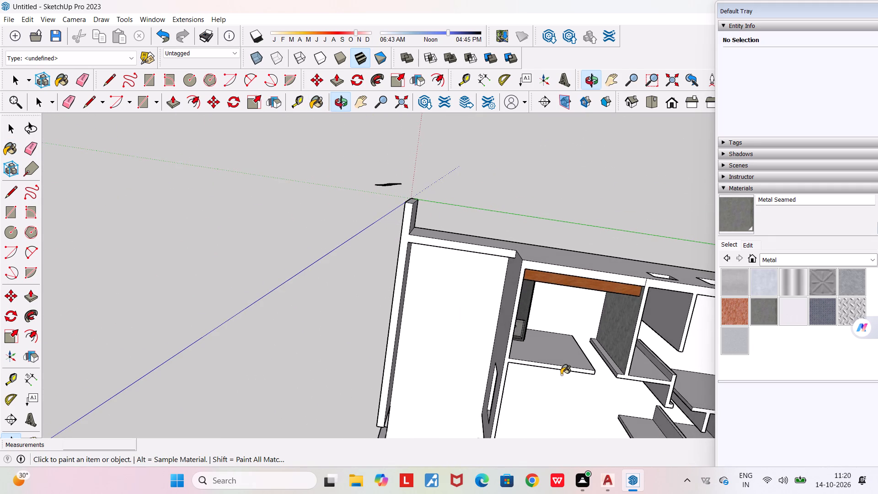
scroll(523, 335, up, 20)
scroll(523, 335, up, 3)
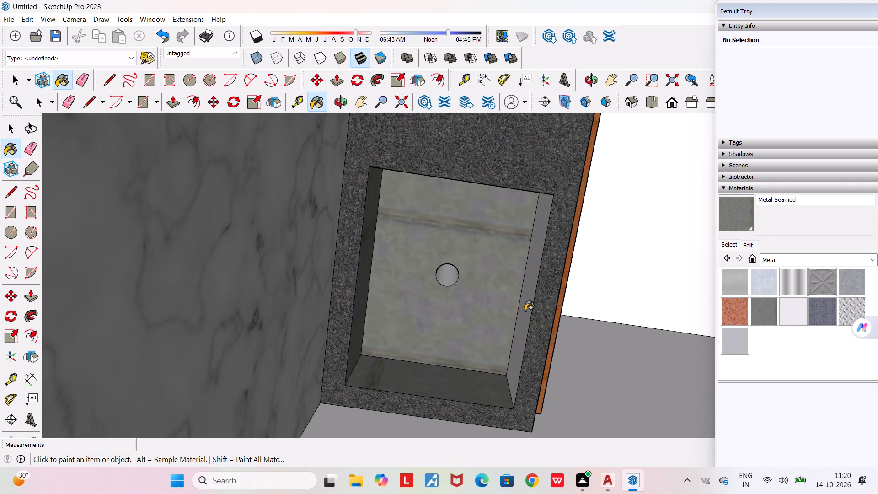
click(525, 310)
Paint the sink's bottom, wall-side face, door-side face and the end face farthest from the countertop's inner corner with Metal Silver.
click(791, 309)
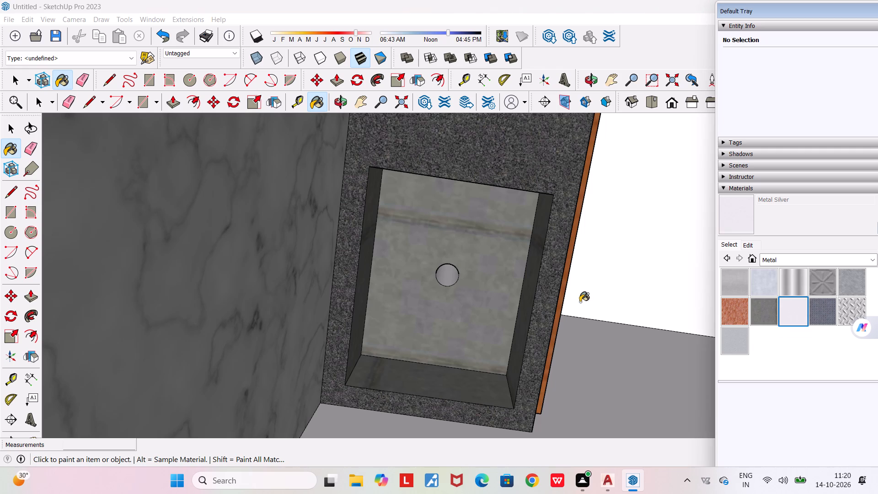
click(465, 239)
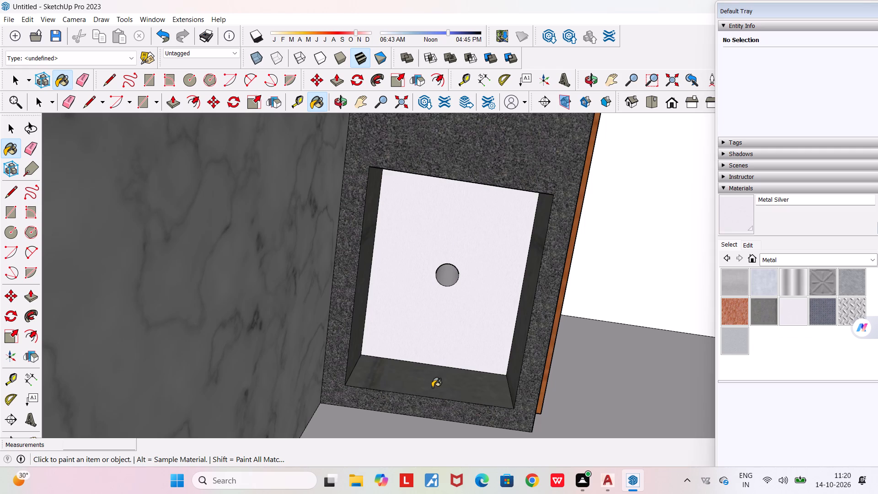
click(430, 377)
click(361, 286)
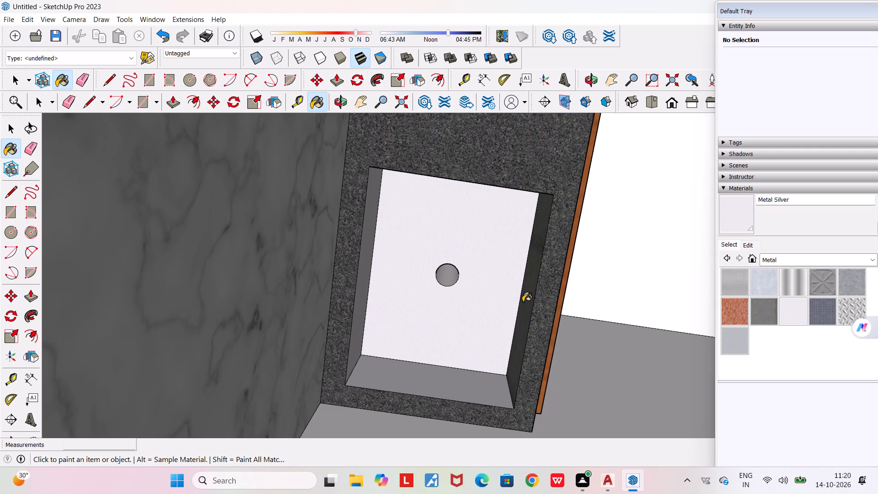
click(530, 302)
Paint the sink's remaining end face, the one nearest the countertop's inner corner, with Metal Silver.
middle_drag(520, 277, 524, 244)
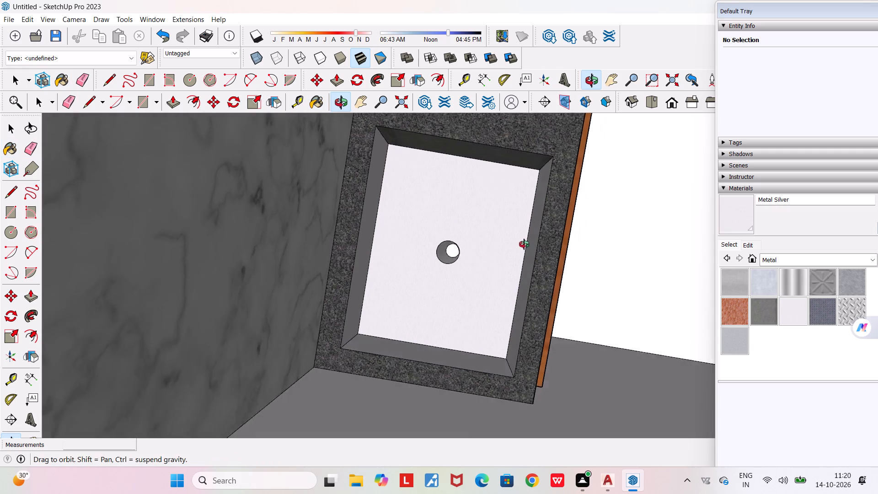
middle_drag(524, 244, 448, 199)
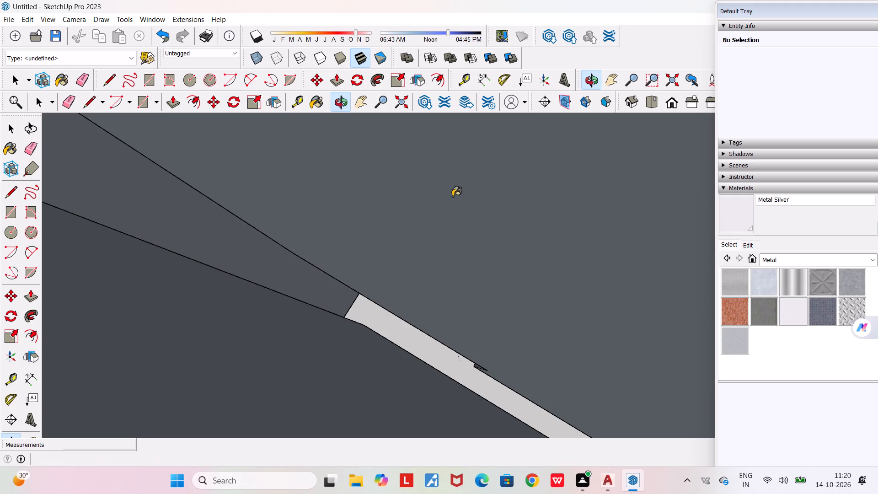
middle_drag(452, 196, 414, 258)
scroll(414, 258, down, 20)
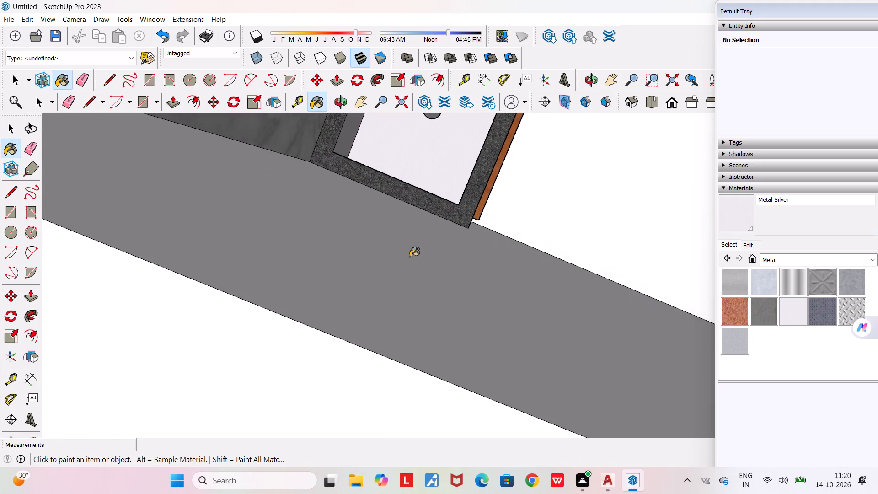
scroll(410, 257, down, 5)
middle_drag(521, 212, 454, 234)
scroll(454, 234, down, 5)
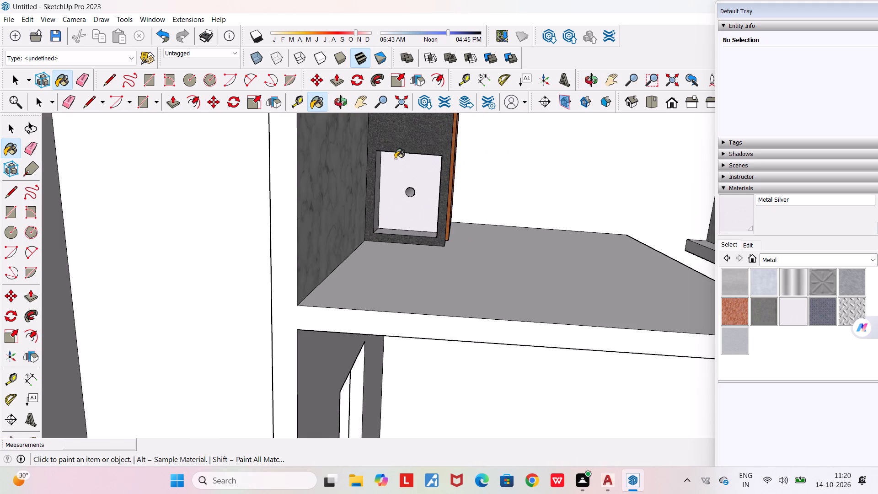
middle_drag(402, 147, 418, 125)
scroll(434, 147, up, 5)
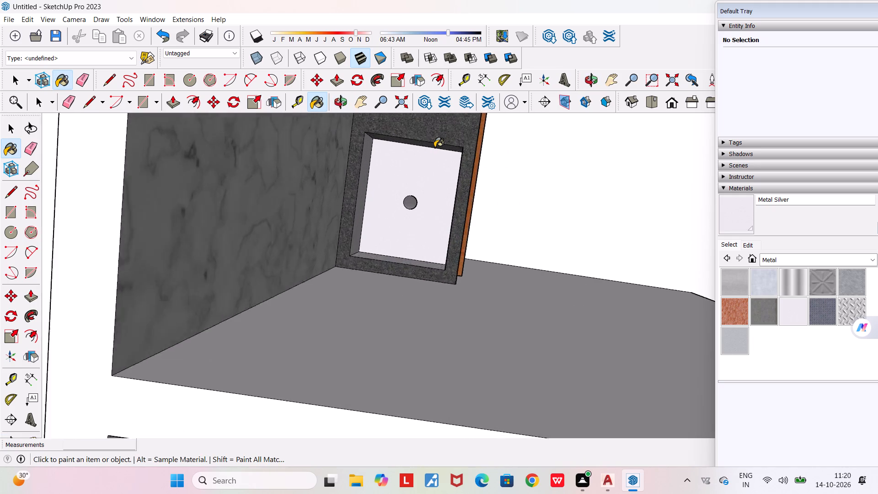
scroll(434, 147, up, 6)
click(439, 145)
scroll(428, 177, down, 3)
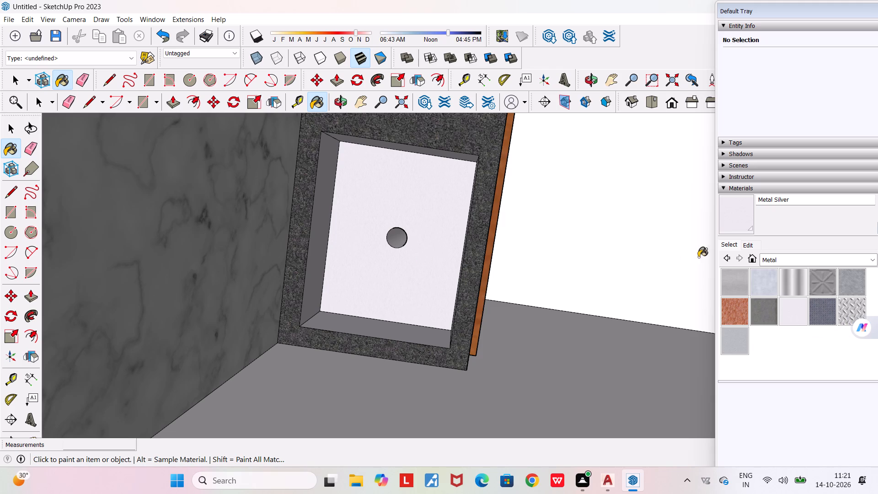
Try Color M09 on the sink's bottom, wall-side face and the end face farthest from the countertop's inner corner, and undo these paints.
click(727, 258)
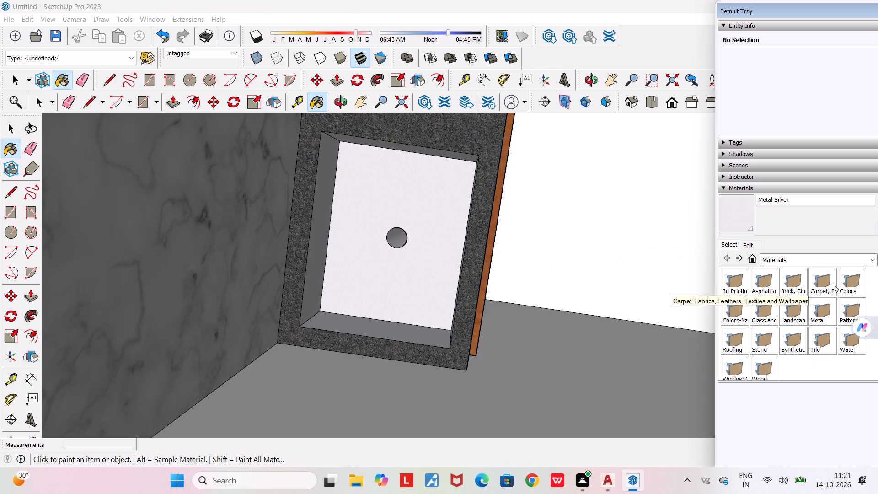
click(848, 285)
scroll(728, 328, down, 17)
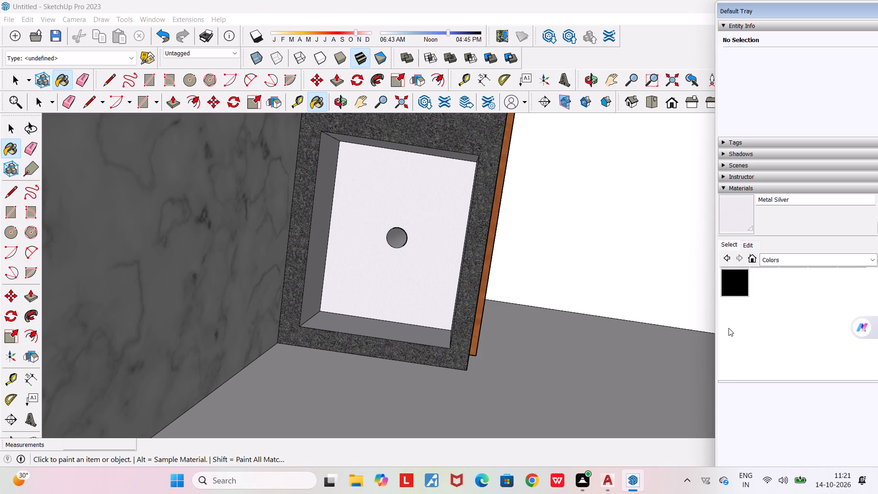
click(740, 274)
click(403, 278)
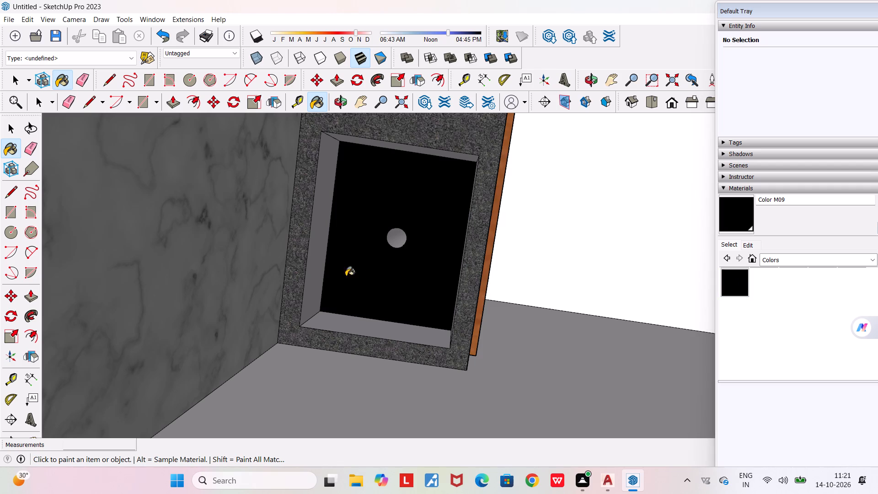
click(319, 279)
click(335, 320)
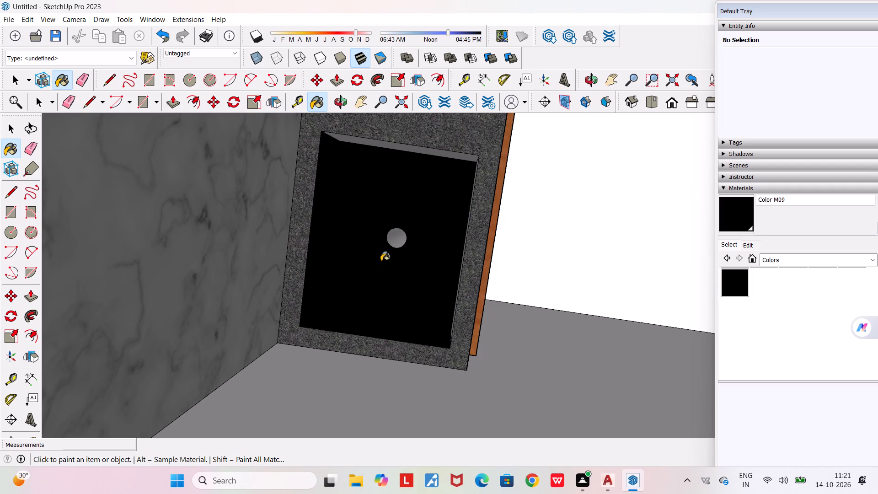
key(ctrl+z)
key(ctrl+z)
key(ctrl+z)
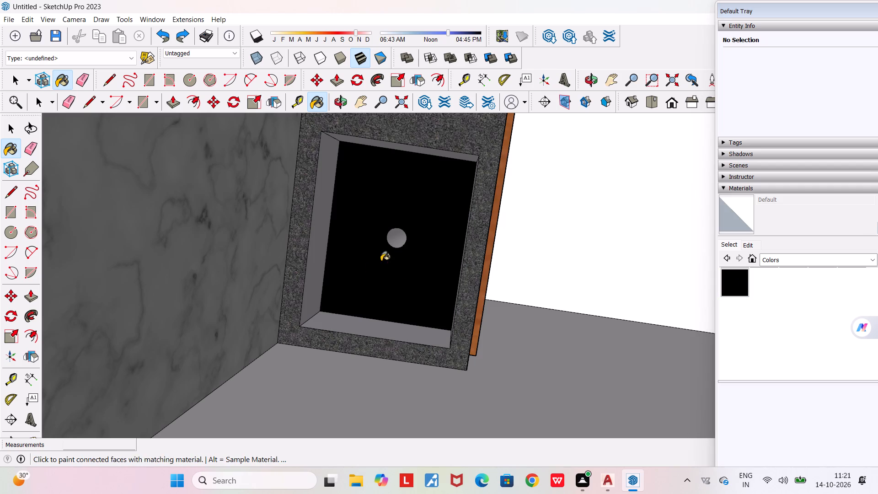
Examine the whole house model and its kitchen from several angles.
scroll(381, 261, down, 4)
key(space)
middle_drag(381, 261, 287, 204)
scroll(287, 204, down, 14)
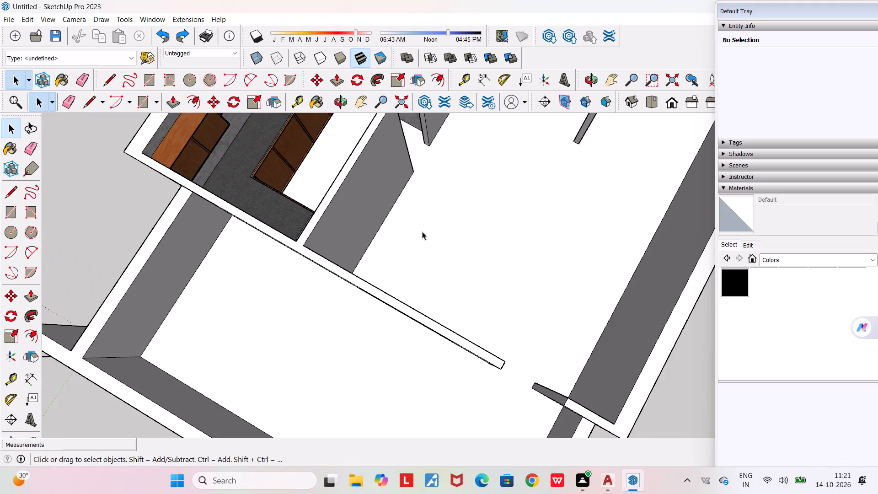
middle_drag(425, 231, 261, 285)
scroll(261, 285, down, 9)
middle_drag(395, 275, 303, 301)
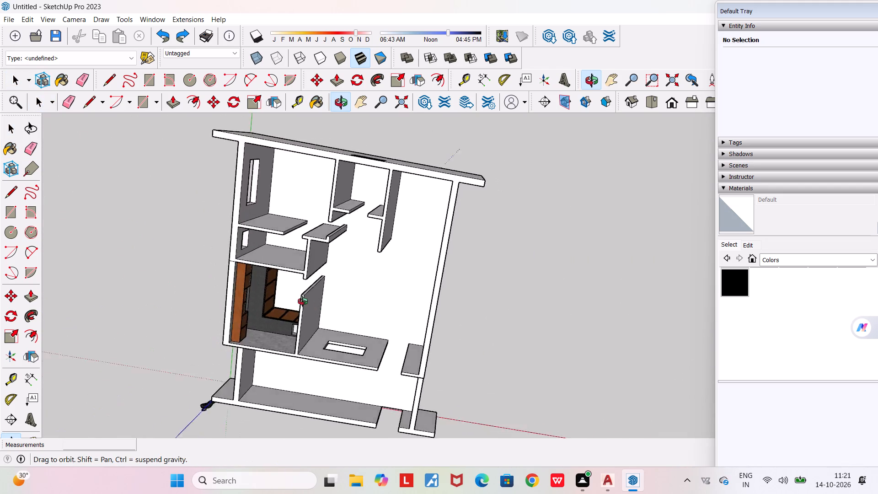
middle_drag(303, 301, 327, 172)
scroll(292, 301, down, 1)
scroll(327, 172, down, 4)
middle_drag(501, 276, 468, 288)
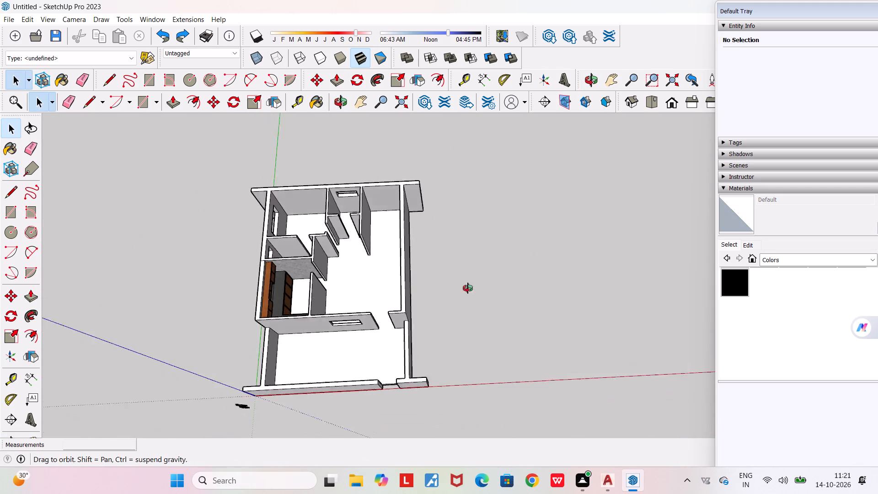
middle_drag(468, 288, 208, 212)
middle_drag(498, 315, 263, 328)
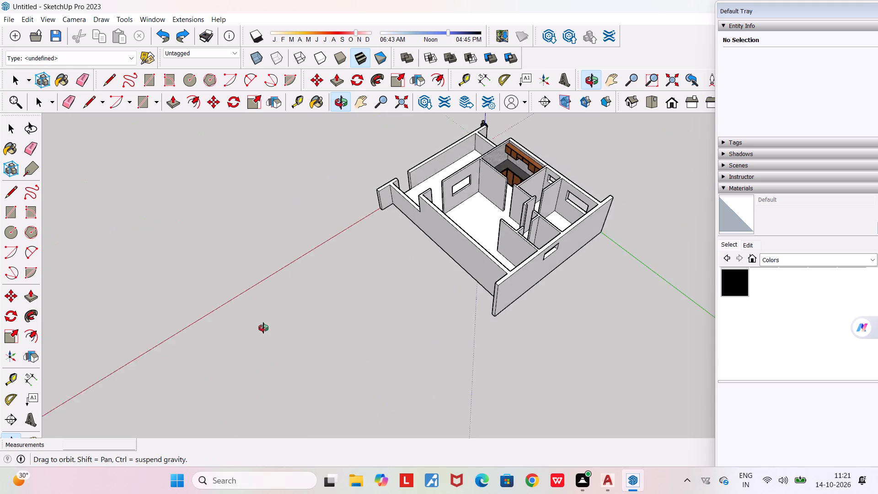
middle_drag(263, 328, 258, 289)
Paint both front faces of the base cabinet frame, below the countertop edge and meeting at the inner corner, with Color M06.
scroll(545, 151, up, 20)
scroll(545, 151, up, 1)
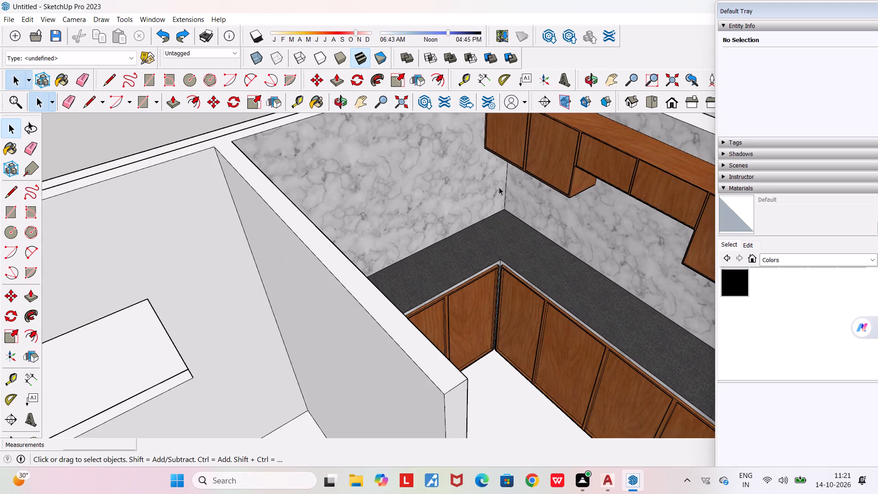
middle_drag(489, 275, 457, 290)
scroll(457, 290, up, 5)
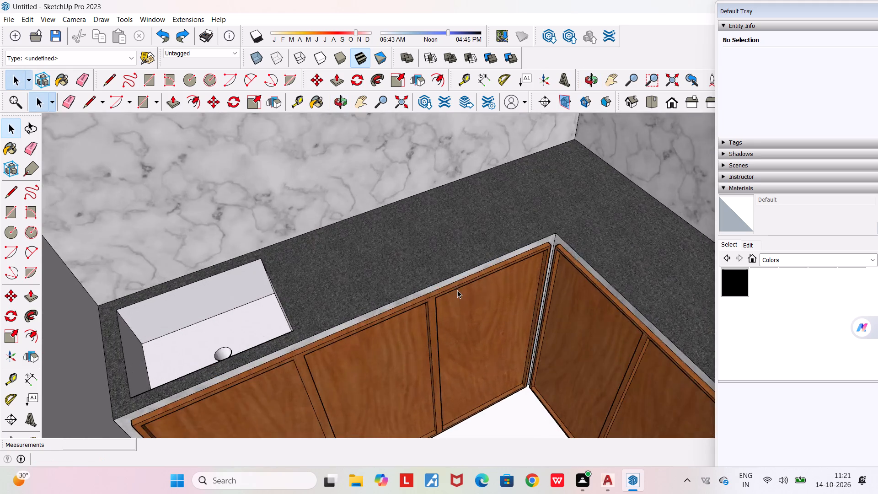
scroll(457, 290, up, 8)
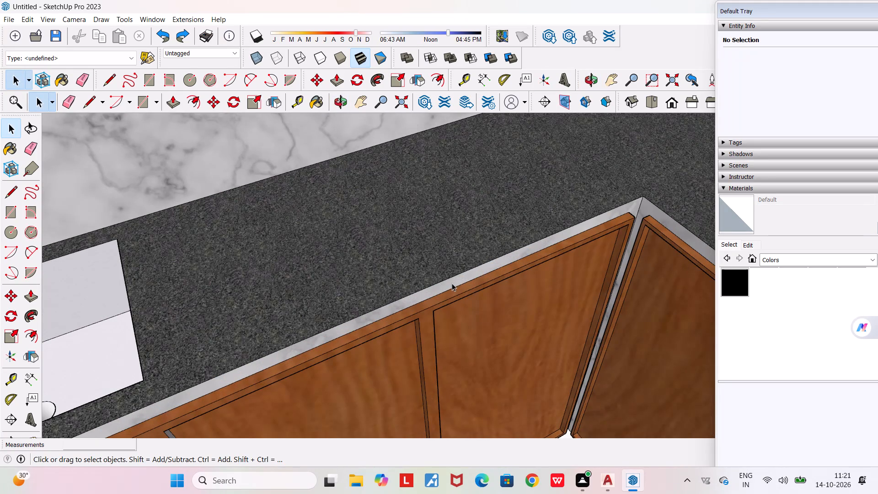
scroll(452, 283, up, 2)
scroll(746, 301, up, 3)
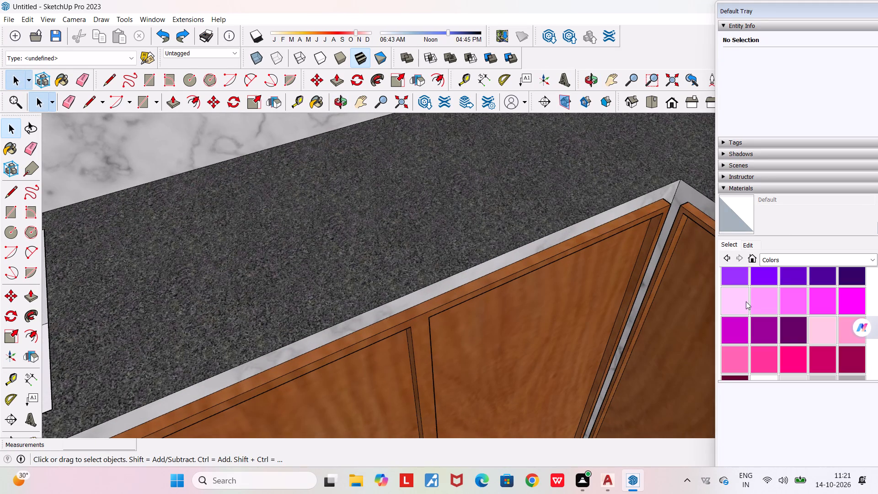
scroll(746, 301, up, 5)
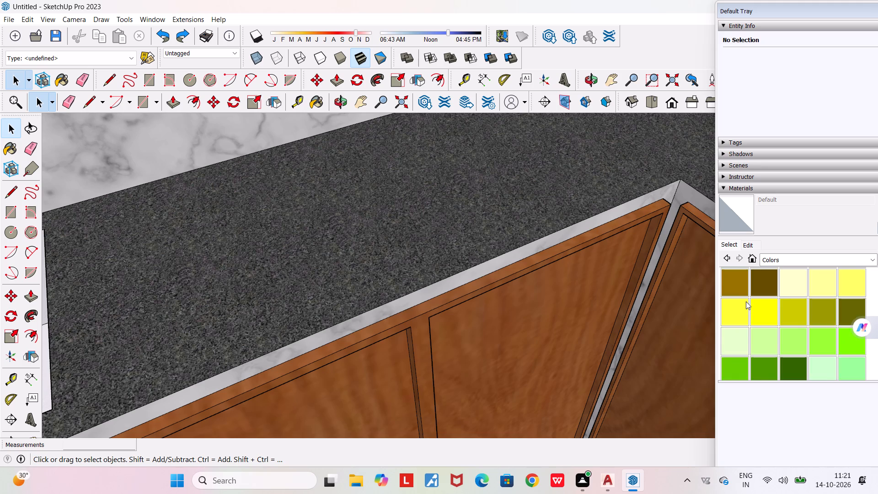
scroll(746, 301, up, 10)
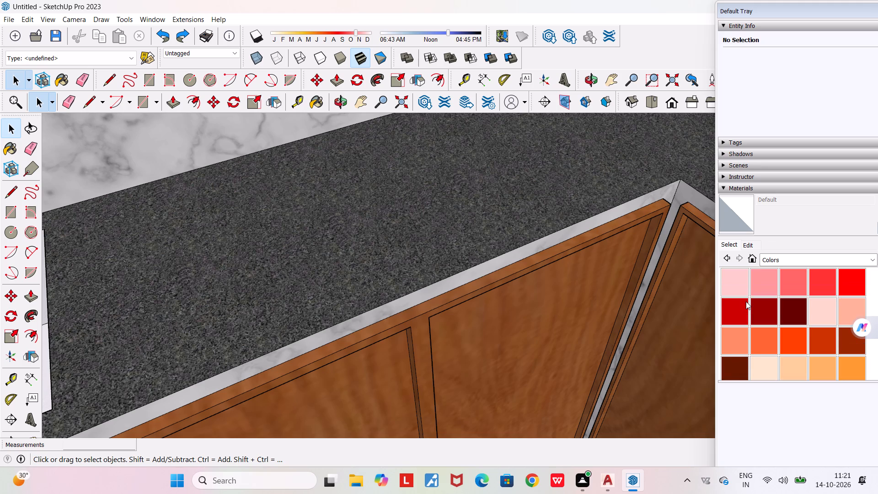
scroll(746, 301, down, 10)
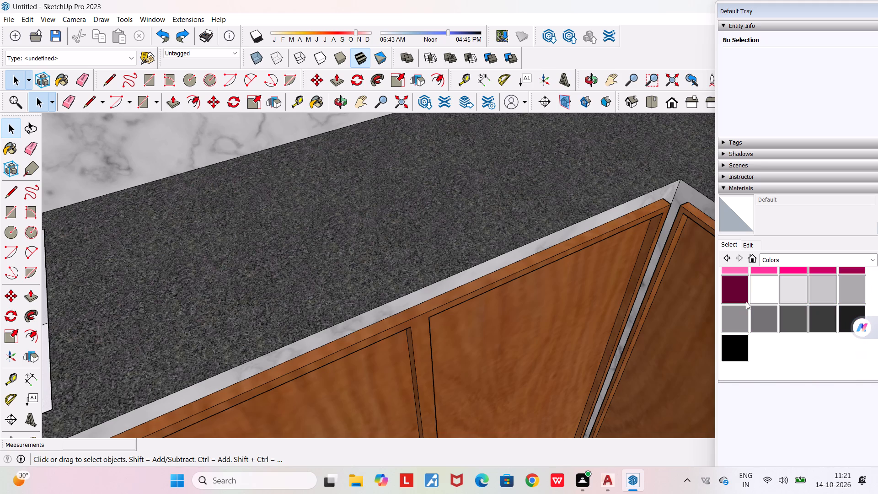
click(800, 314)
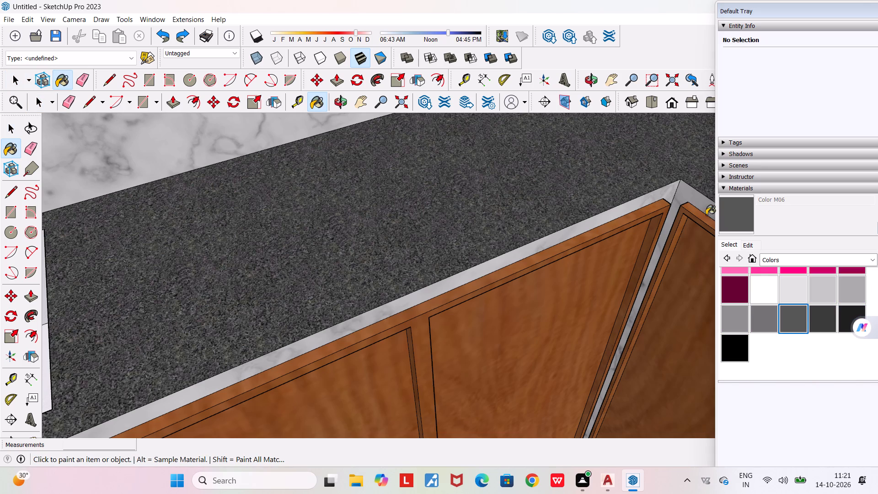
click(683, 198)
click(674, 189)
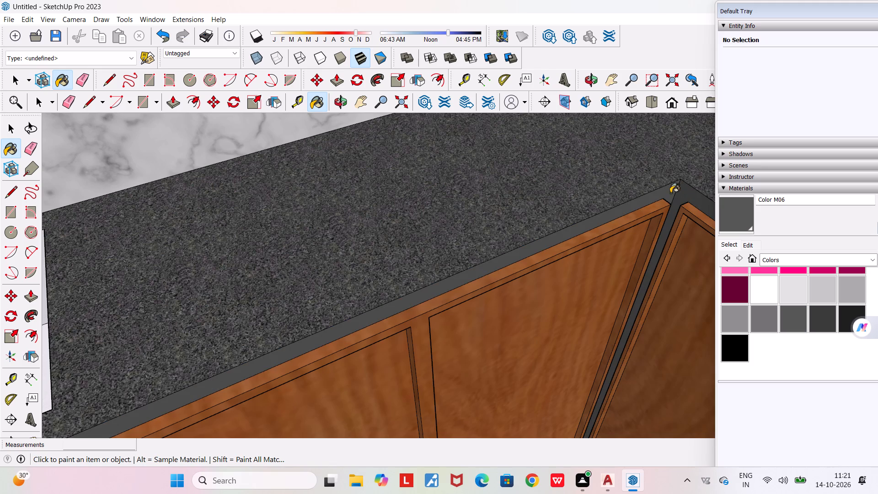
Inspect the kitchen's countertop, walls and cabinets from several angles to review the applied materials.
scroll(633, 249, down, 12)
middle_drag(625, 286, 517, 267)
scroll(517, 267, down, 2)
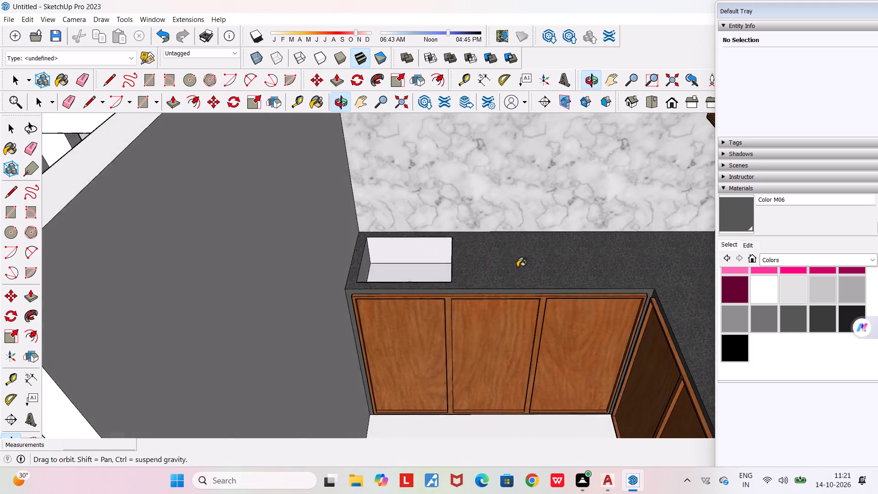
scroll(517, 267, down, 6)
middle_drag(504, 317, 685, 357)
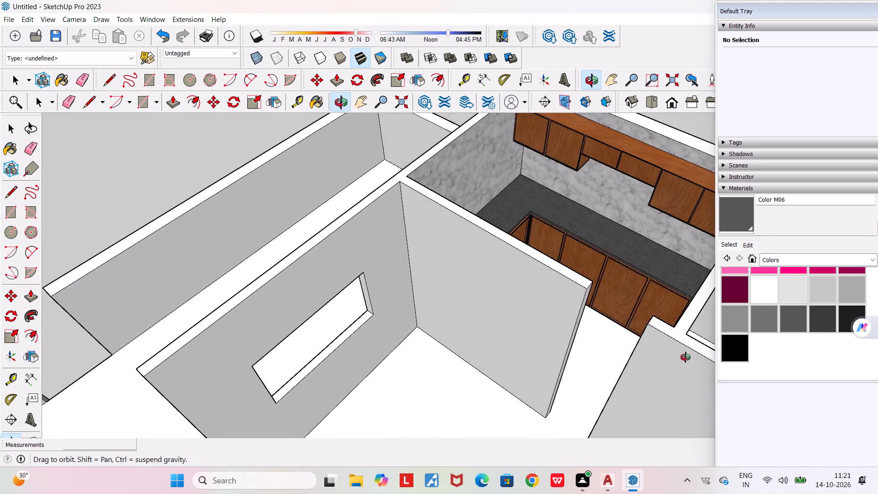
middle_drag(685, 357, 695, 348)
scroll(642, 309, up, 7)
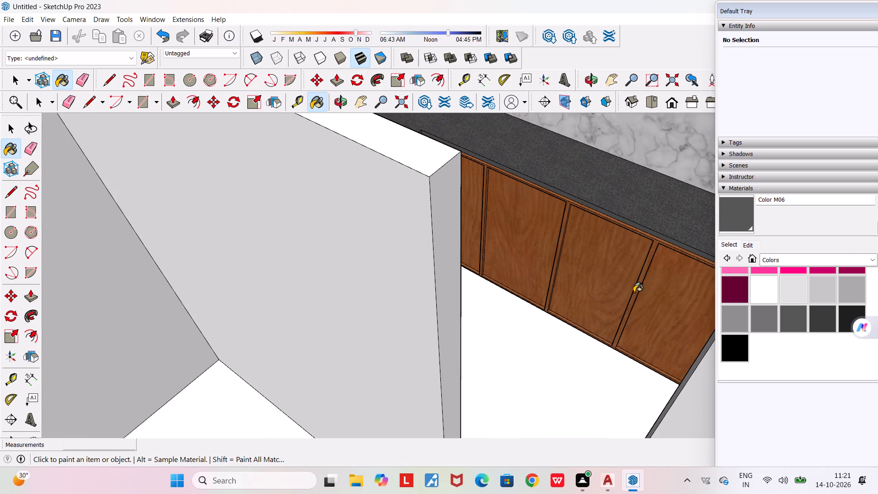
scroll(634, 292, down, 4)
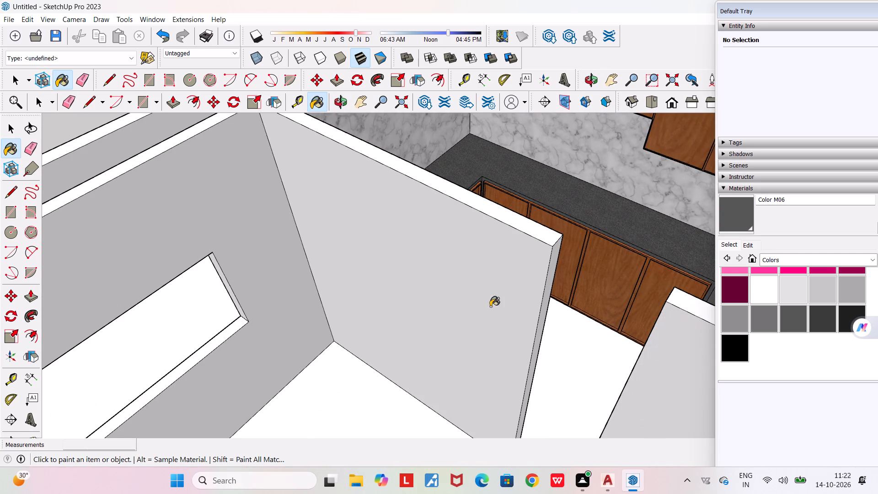
middle_drag(483, 334, 541, 403)
scroll(541, 403, down, 9)
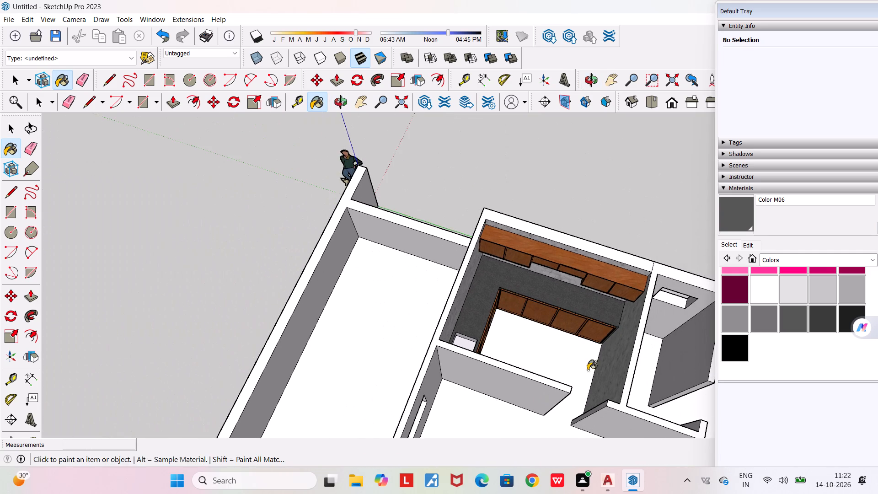
middle_drag(585, 369, 438, 355)
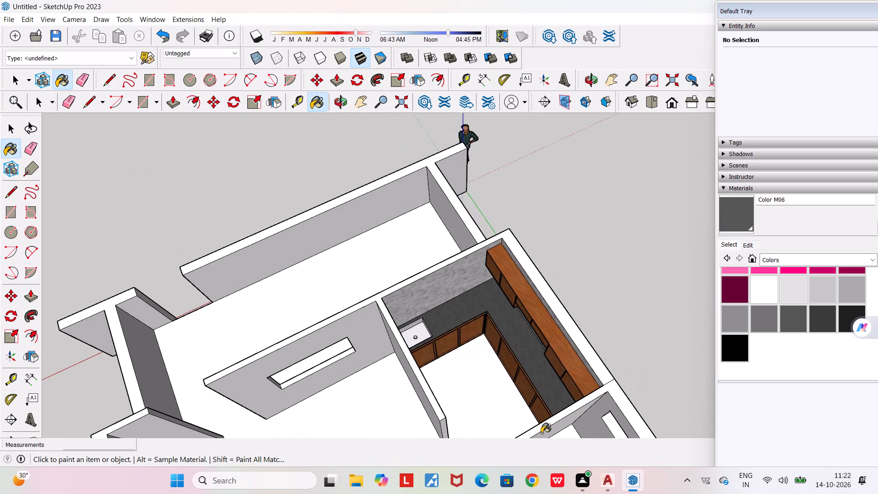
scroll(550, 420, up, 3)
middle_drag(550, 420, 598, 320)
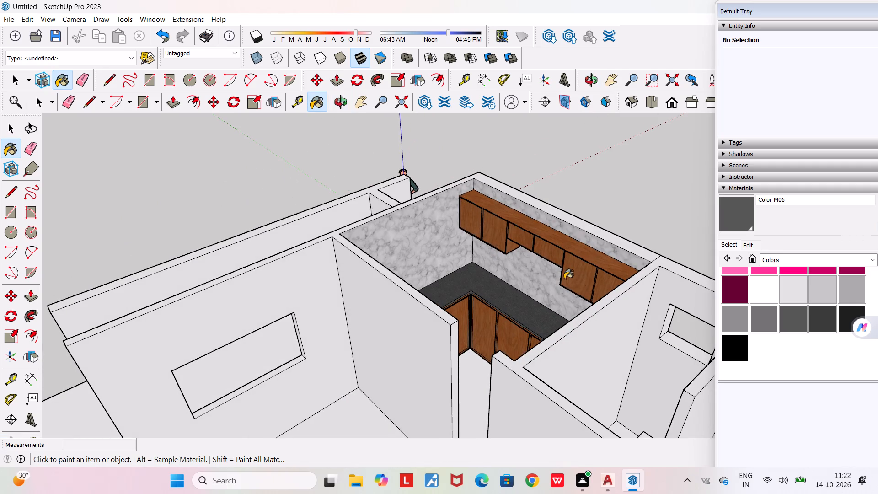
scroll(564, 279, up, 5)
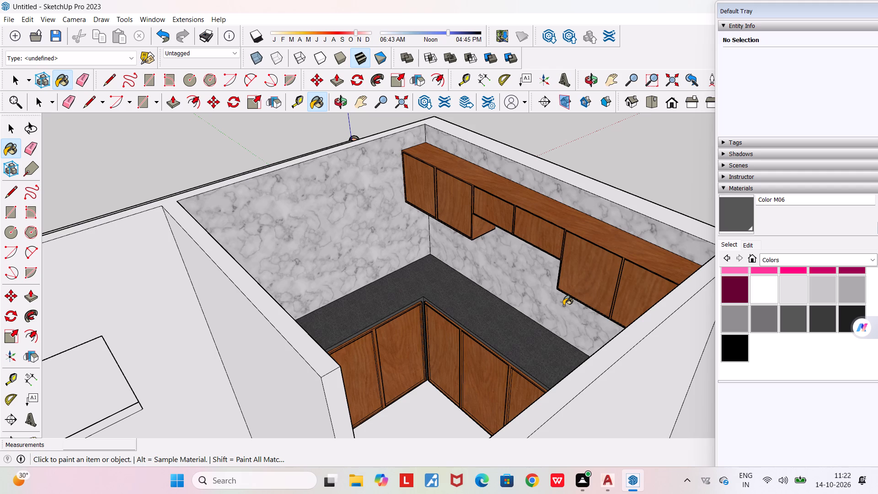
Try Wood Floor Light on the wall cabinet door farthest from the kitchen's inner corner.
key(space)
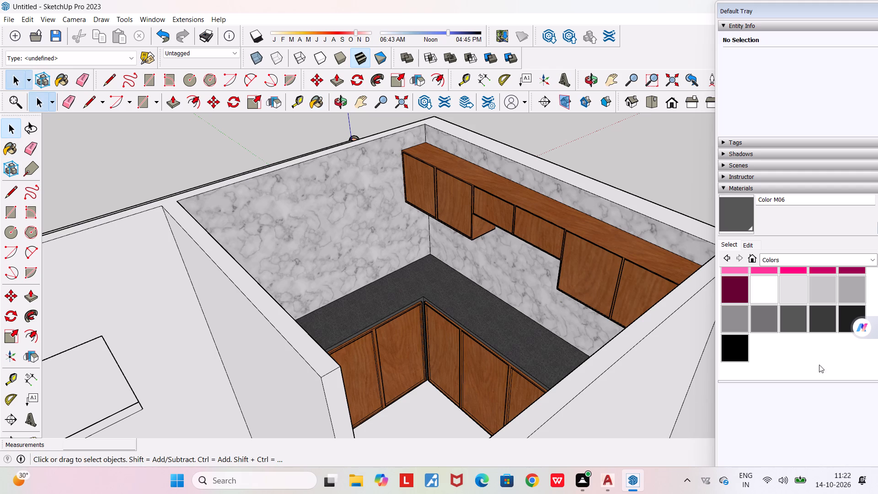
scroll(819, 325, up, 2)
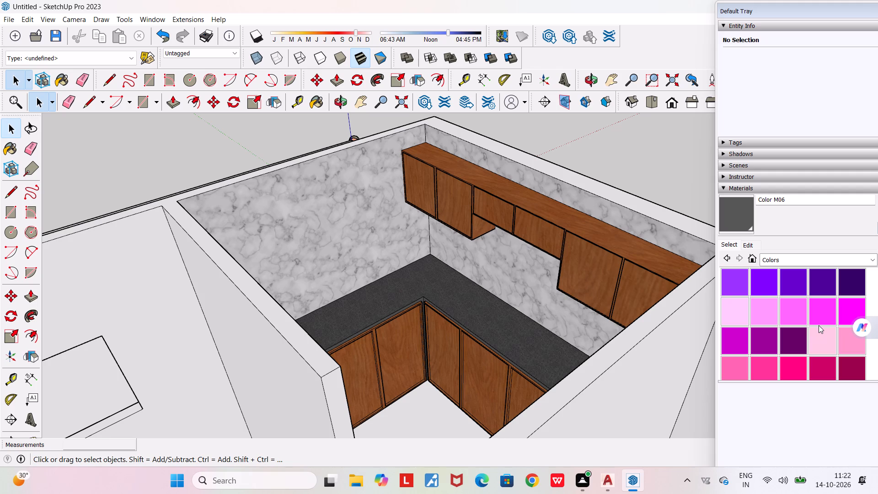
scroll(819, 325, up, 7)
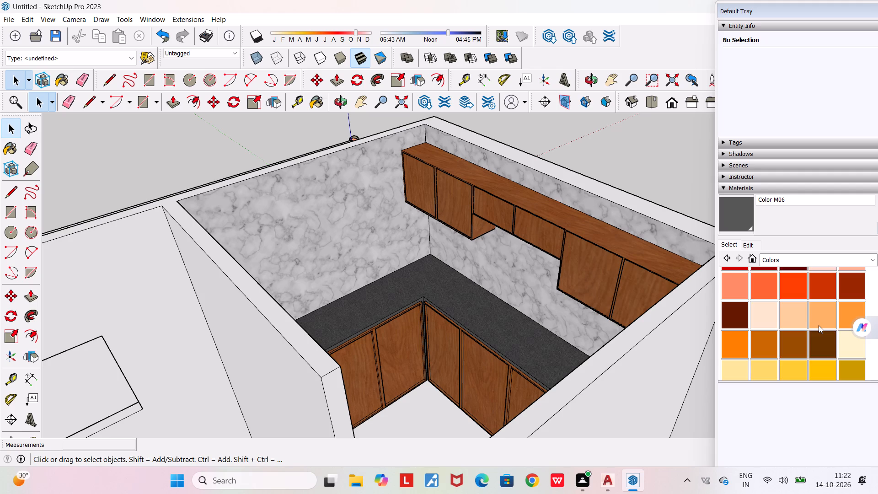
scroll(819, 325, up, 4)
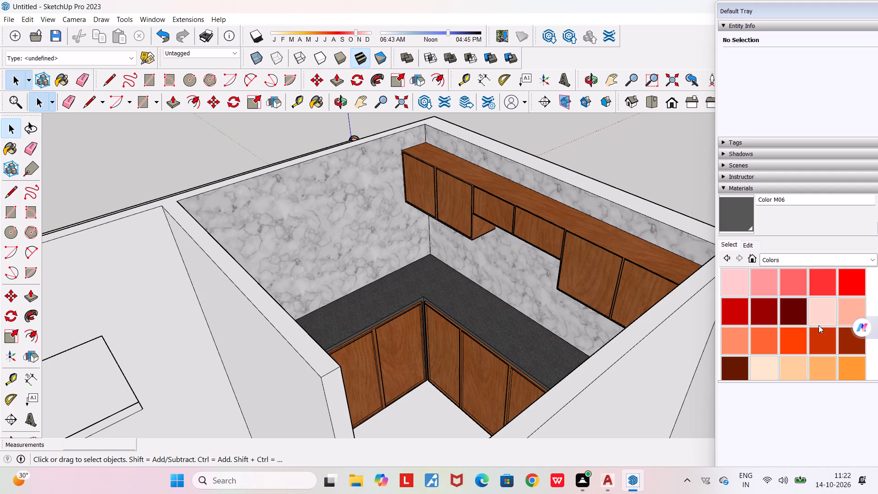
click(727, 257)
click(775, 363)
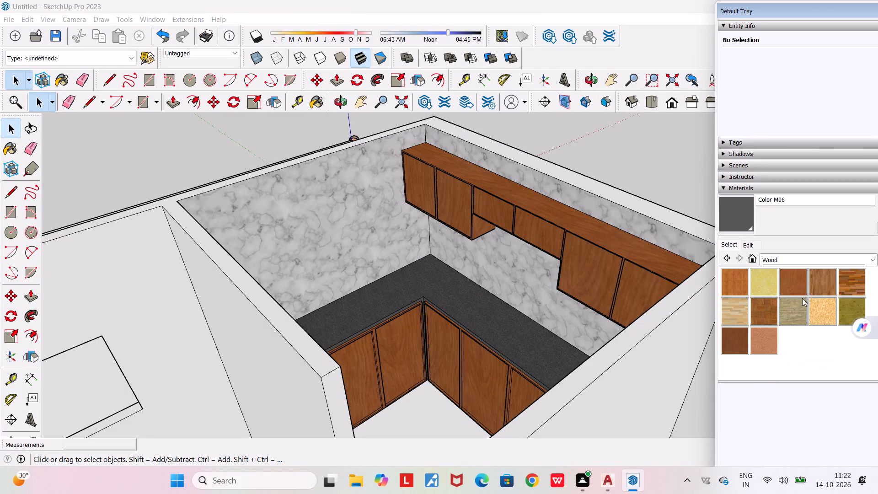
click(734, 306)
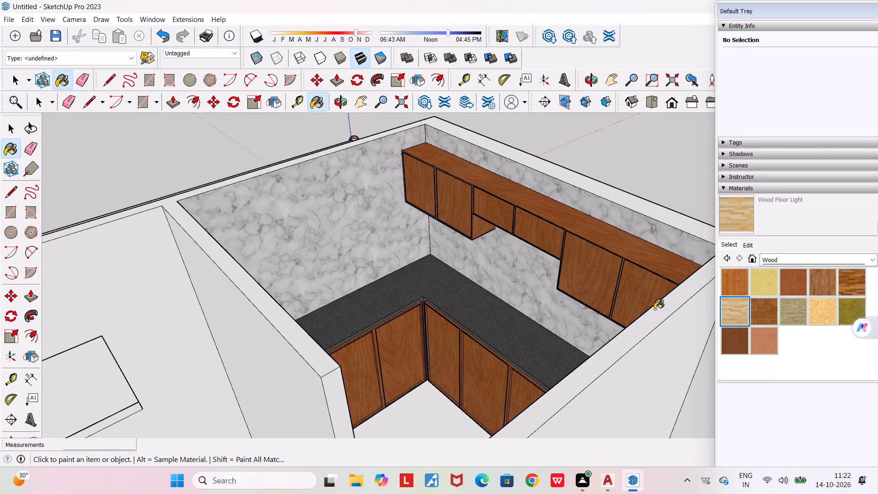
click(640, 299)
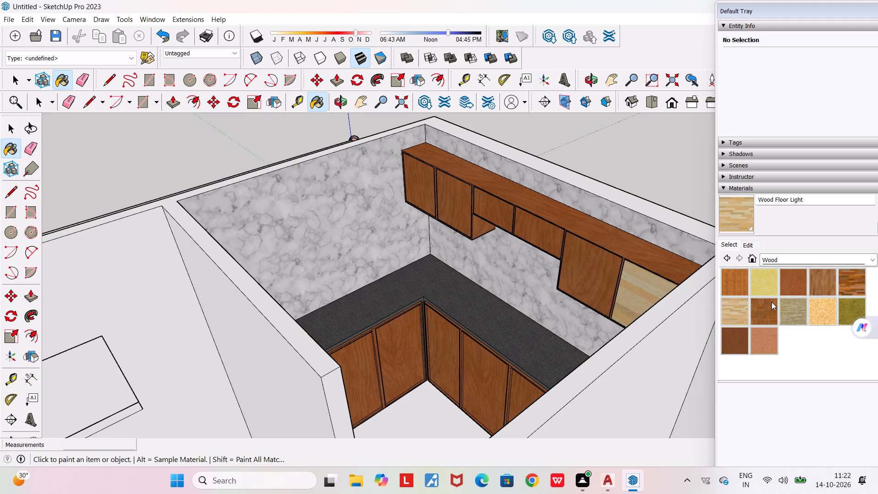
Paint the wall cabinet door farthest from the inner corner with Wood Board Cork.
click(760, 281)
click(627, 308)
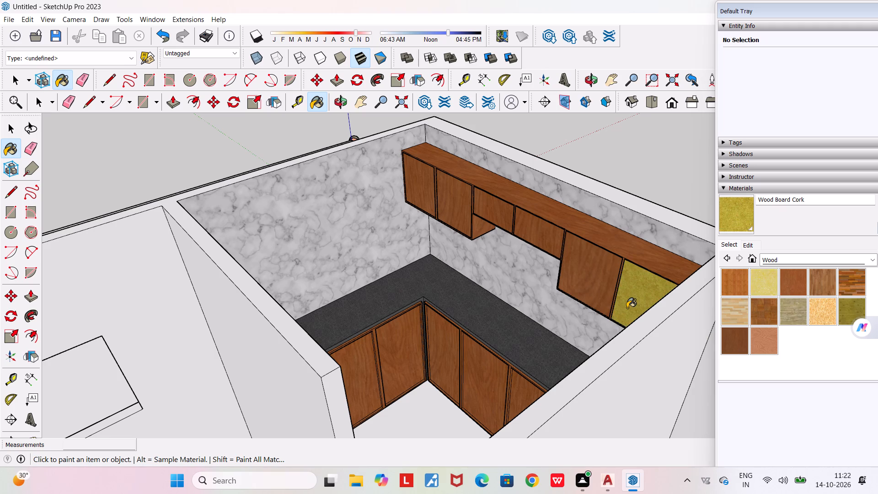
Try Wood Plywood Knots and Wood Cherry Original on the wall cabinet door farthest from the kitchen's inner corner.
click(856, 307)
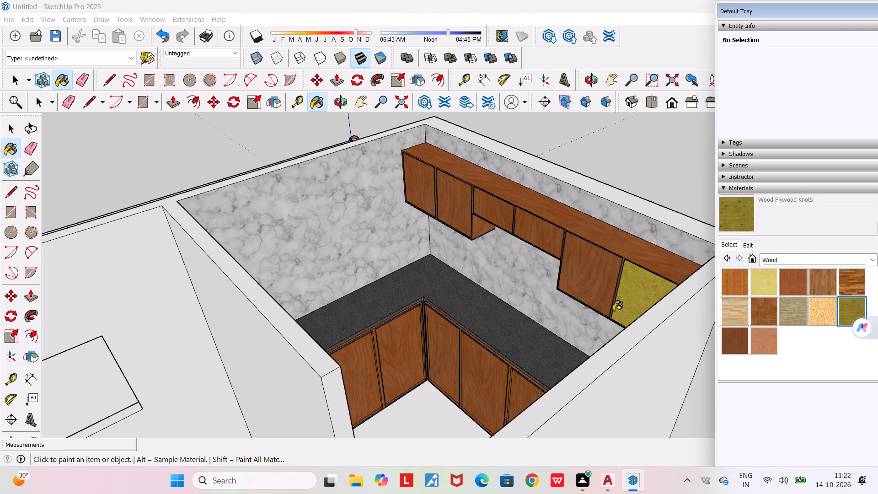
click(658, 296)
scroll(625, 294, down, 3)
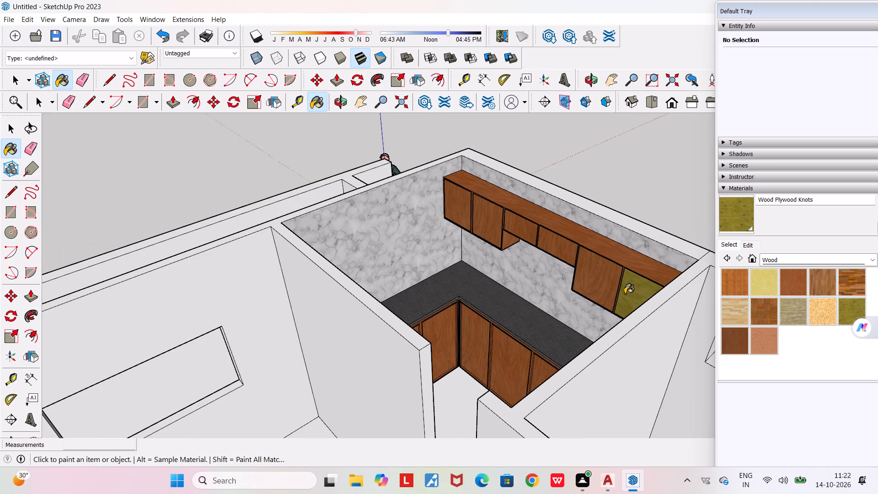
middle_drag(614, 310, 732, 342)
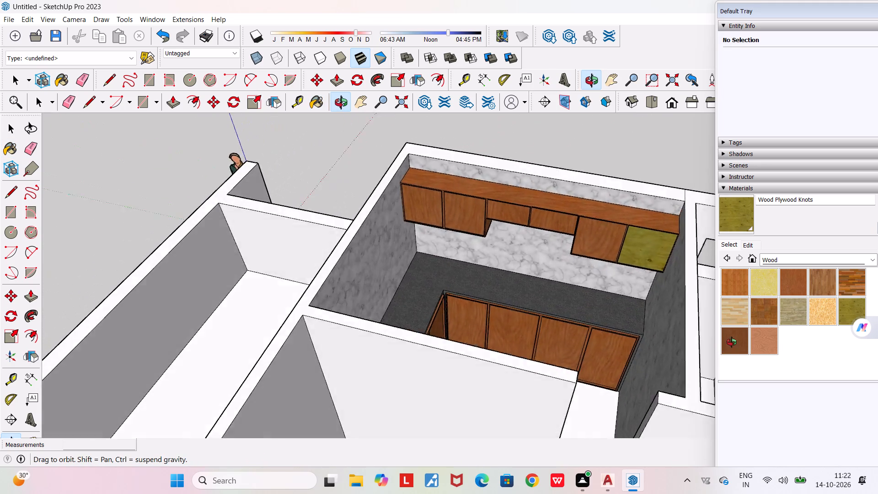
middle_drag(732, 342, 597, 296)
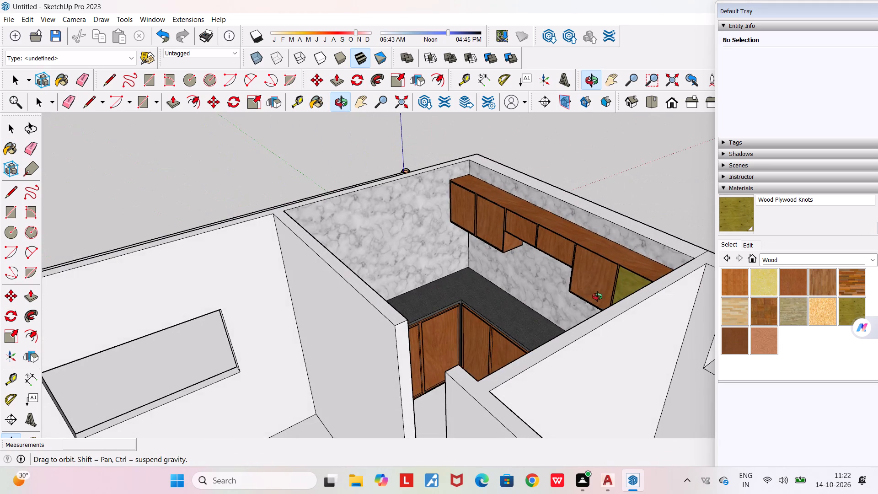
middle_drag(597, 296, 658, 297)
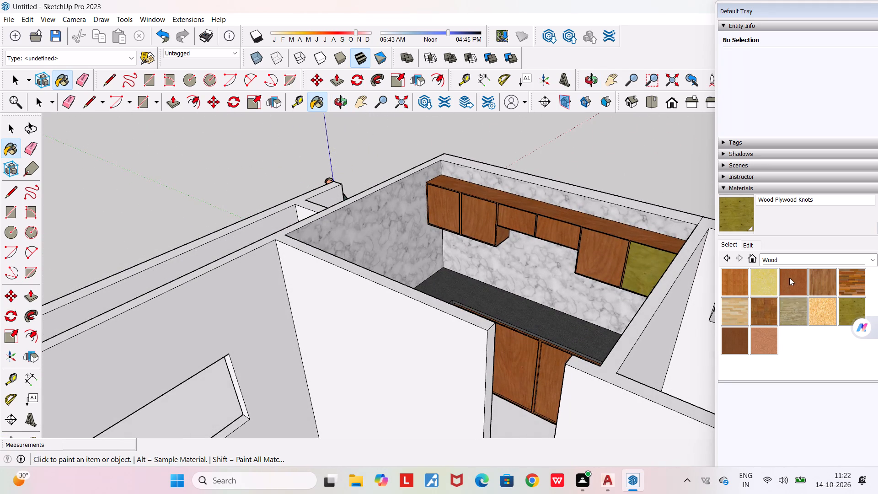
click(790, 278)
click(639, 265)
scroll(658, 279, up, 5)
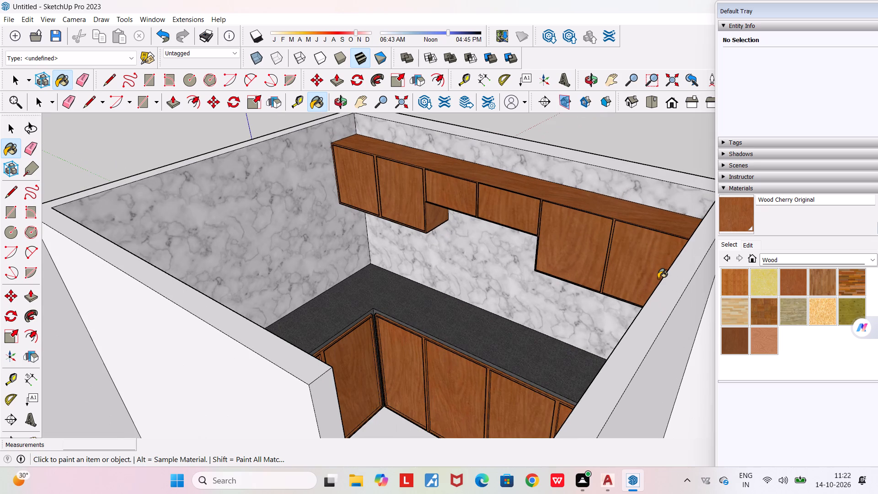
Paint all six wall cabinet doors with Wood Bamboo.
click(732, 279)
click(613, 278)
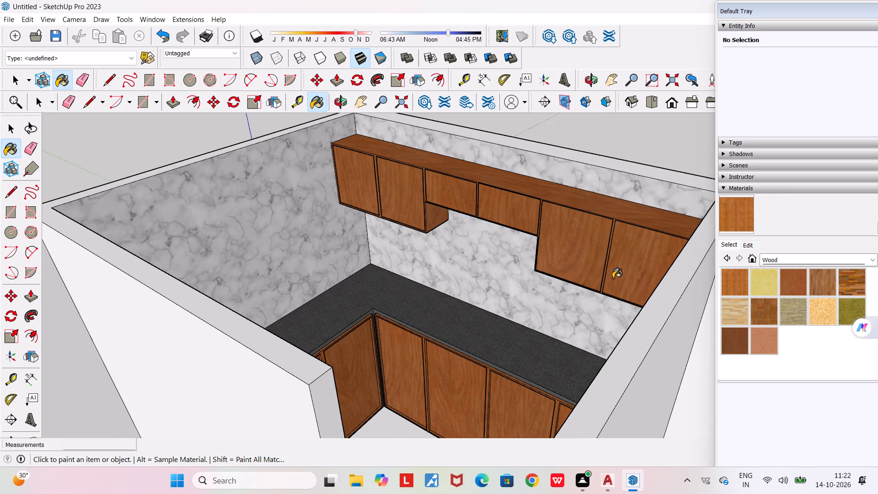
click(575, 243)
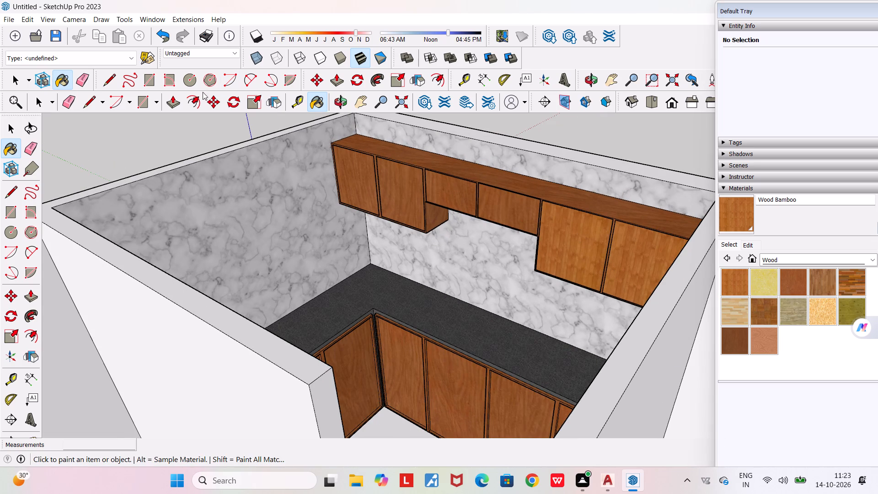
click(489, 204)
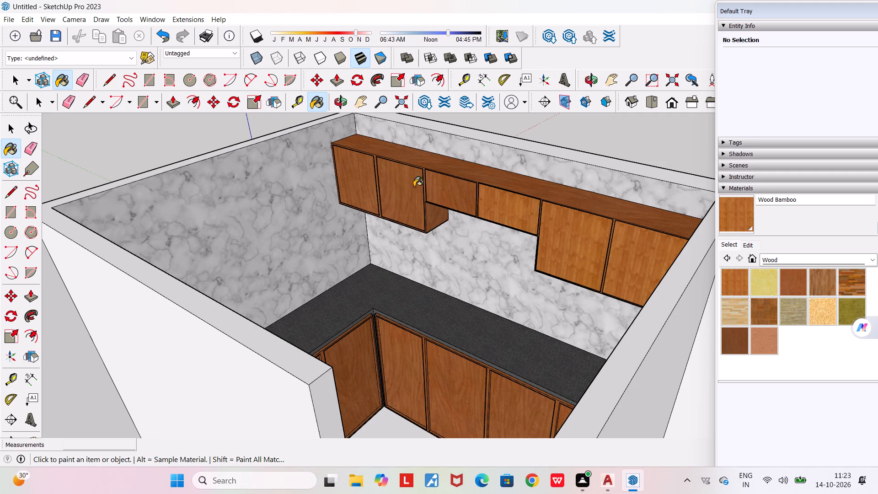
click(440, 190)
click(390, 181)
click(354, 166)
Paint the wall cabinets' top, the inner-corner section's exposed side and the raised middle section's underside with Wood Bamboo.
click(371, 142)
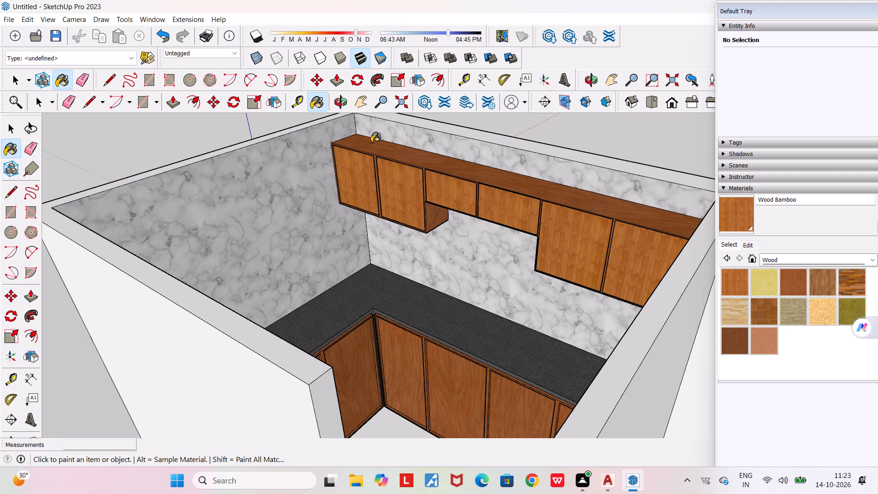
scroll(418, 199, up, 6)
click(444, 232)
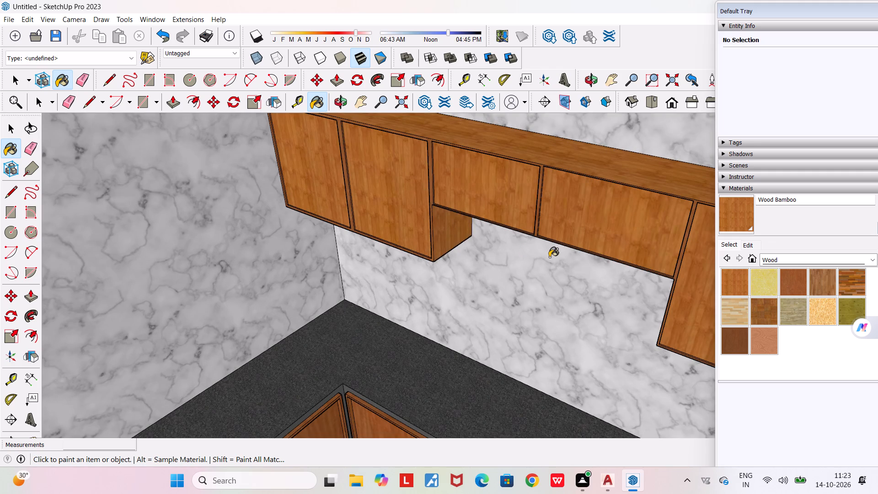
middle_drag(546, 252, 581, 106)
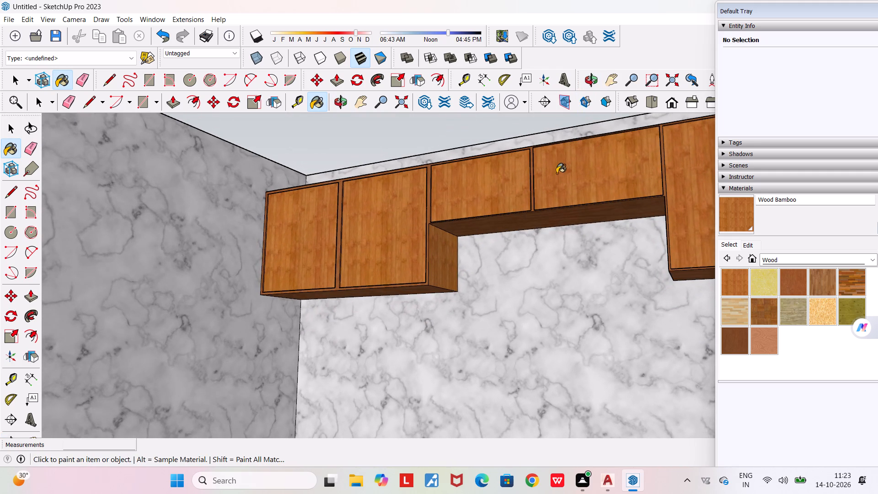
middle_drag(557, 174, 568, 129)
click(573, 217)
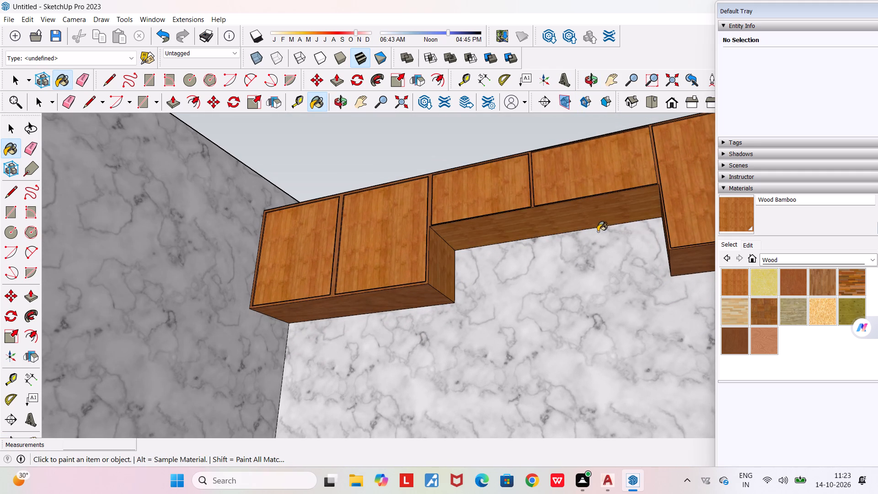
Paint the far section's side facing the gap and the adjoining underside of the raised middle section with Wood Bamboo.
middle_drag(598, 231, 607, 283)
scroll(607, 282, down, 11)
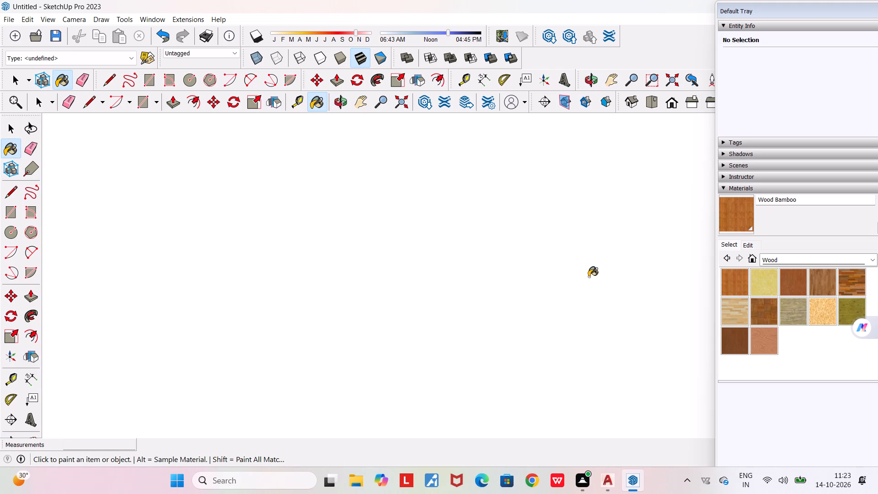
scroll(589, 277, down, 6)
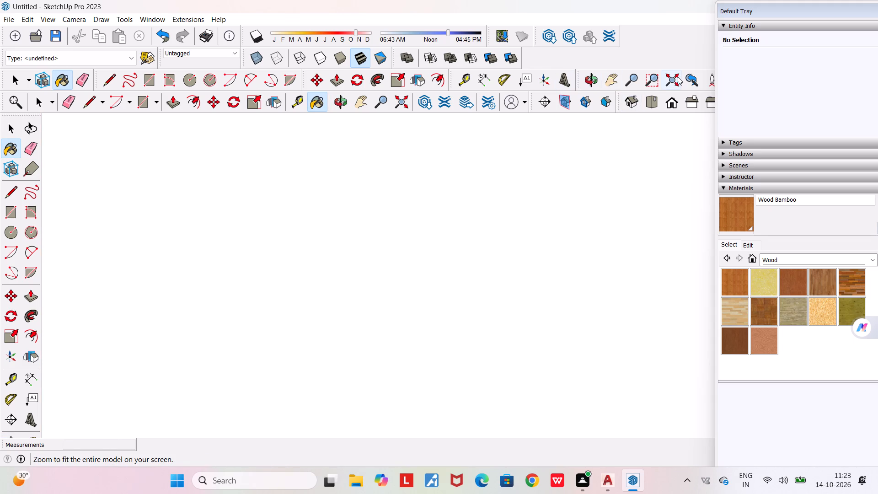
click(676, 79)
scroll(527, 208, down, 4)
middle_drag(526, 208, 526, 385)
scroll(545, 347, down, 1)
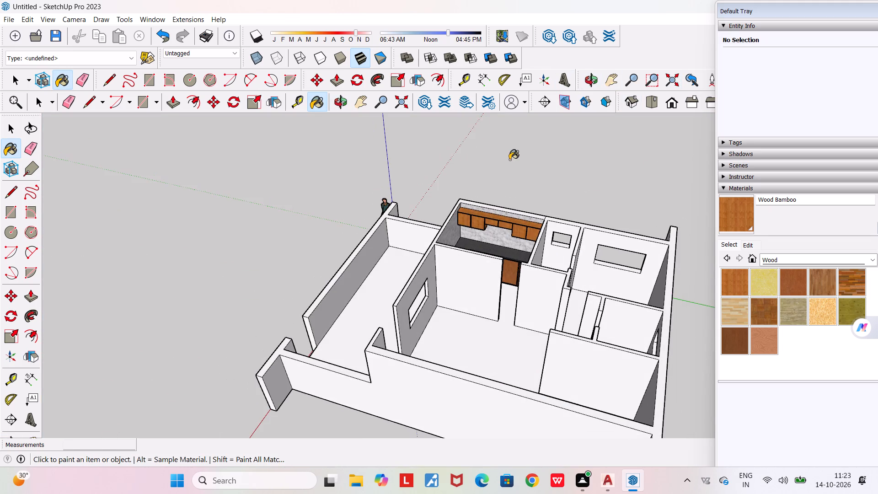
scroll(509, 203, up, 16)
scroll(465, 313, up, 1)
middle_drag(465, 313, 568, 284)
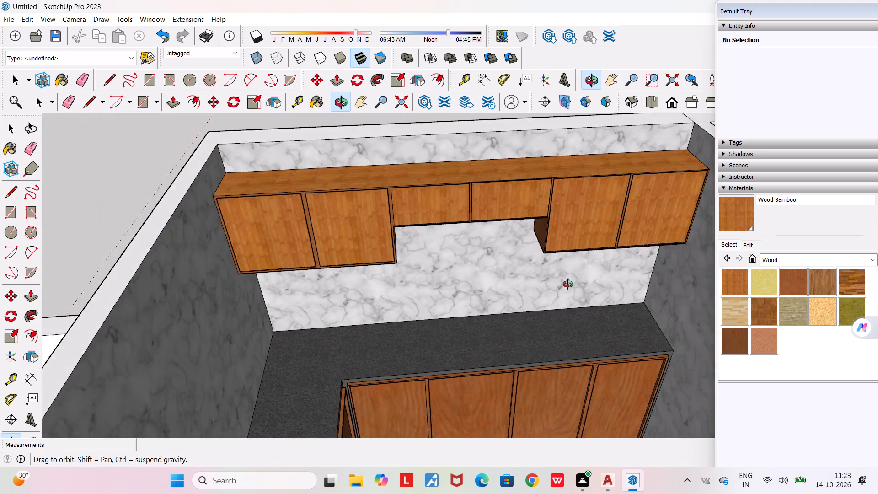
middle_drag(568, 284, 597, 260)
scroll(535, 218, up, 14)
click(541, 221)
scroll(519, 175, up, 2)
middle_drag(549, 130, 591, 79)
scroll(591, 79, down, 5)
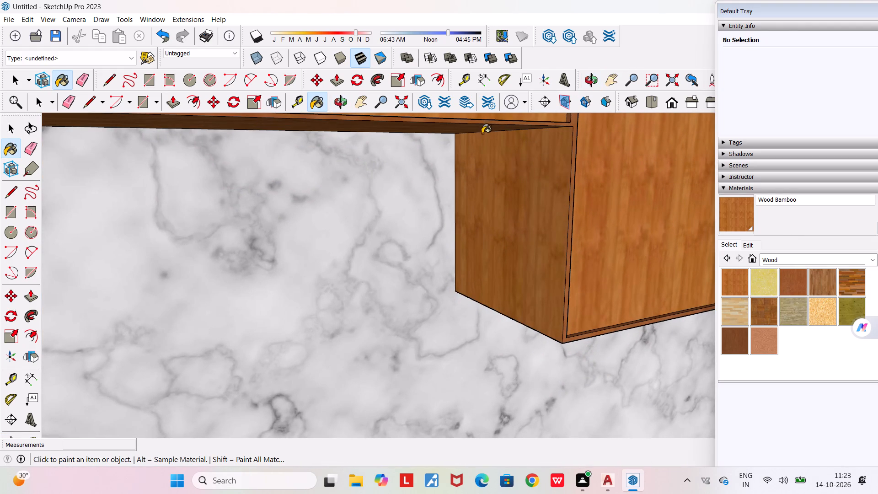
scroll(471, 127, up, 7)
click(471, 127)
scroll(490, 188, down, 7)
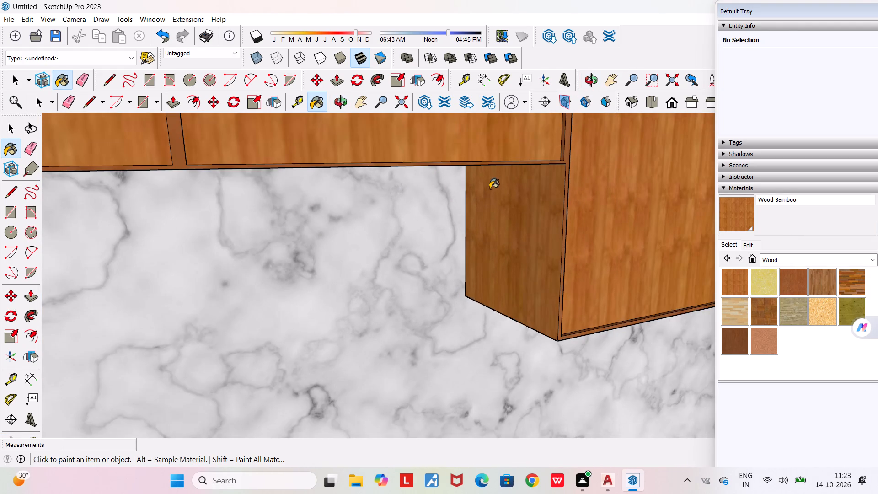
middle_drag(490, 188, 510, 130)
click(502, 138)
Paint the undersides of both lower-hanging end sections of the wall cabinets with Wood Bamboo.
scroll(499, 171, down, 4)
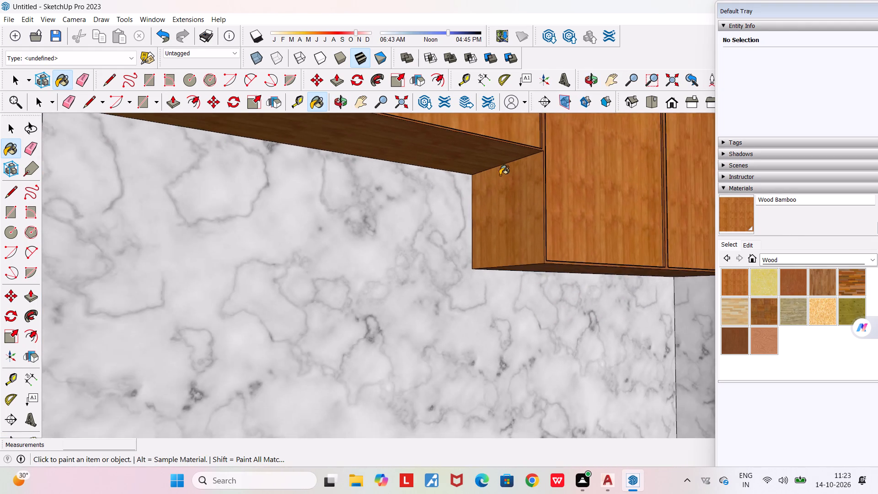
scroll(504, 187, down, 4)
middle_drag(502, 241, 504, 192)
click(569, 233)
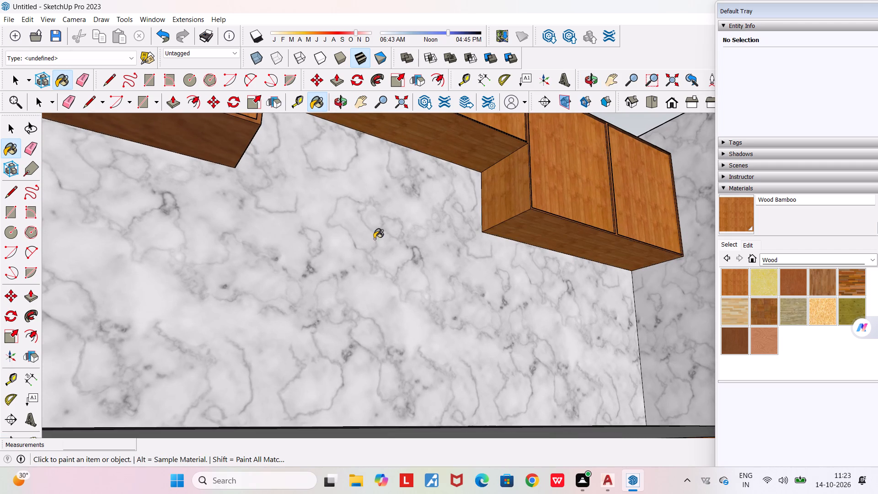
click(216, 144)
Go over the gap-facing side and the underside of the wall cabinet section nearest the inner corner with Wood Bamboo.
middle_drag(262, 205, 246, 259)
scroll(246, 259, down, 4)
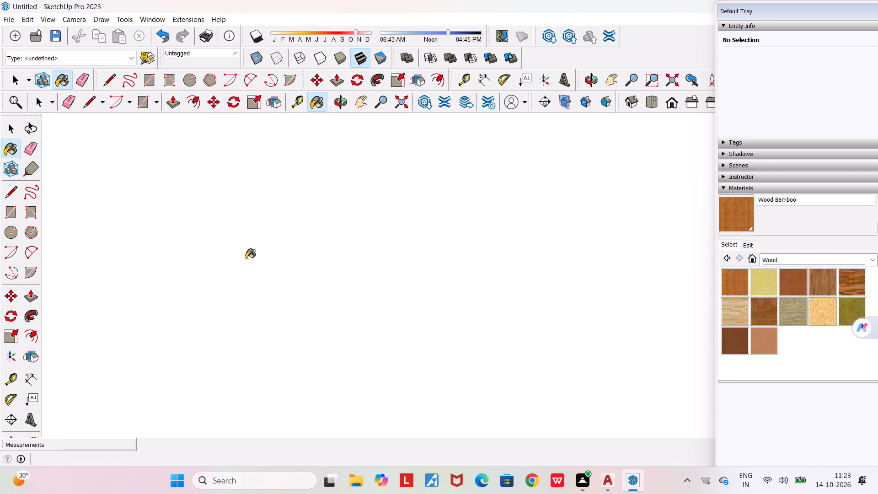
scroll(246, 259, down, 20)
scroll(246, 259, down, 1)
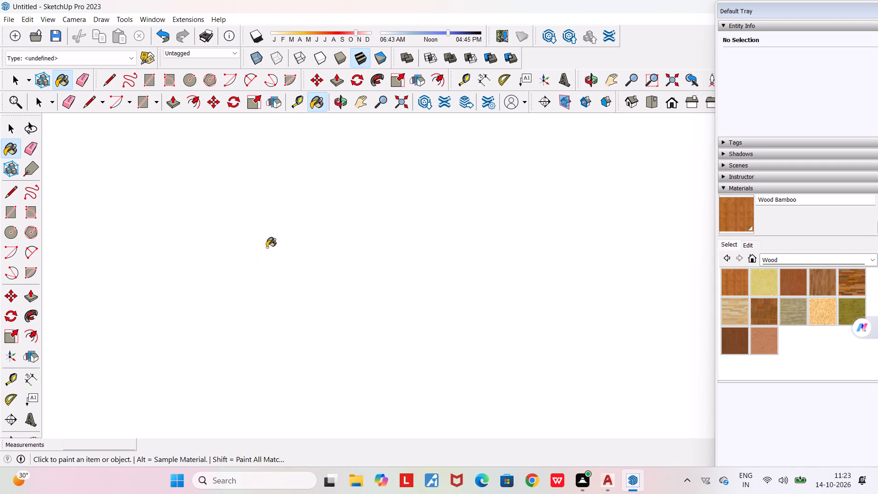
click(674, 75)
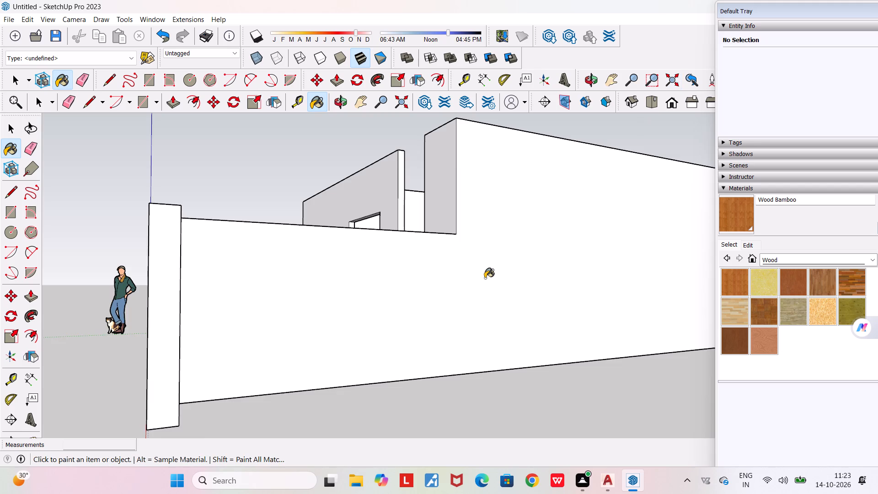
scroll(485, 278, down, 4)
middle_drag(485, 278, 478, 435)
scroll(478, 435, down, 1)
scroll(469, 210, up, 3)
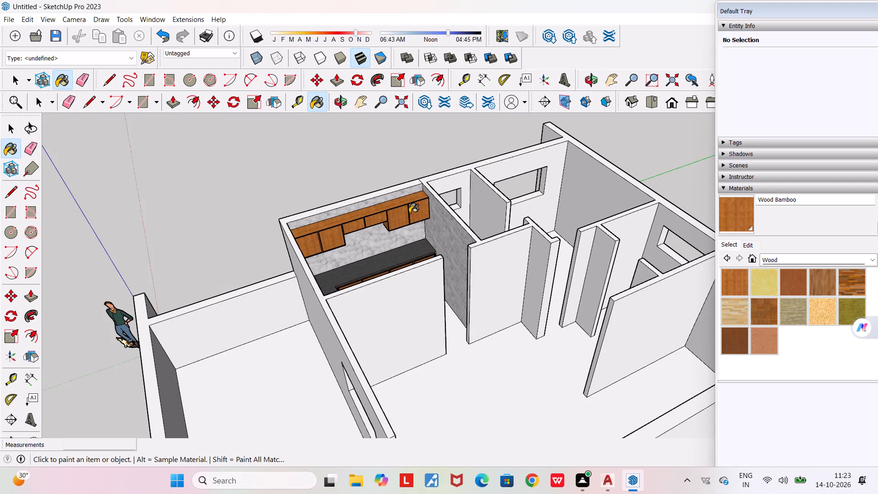
scroll(409, 213, up, 8)
middle_drag(401, 253, 493, 229)
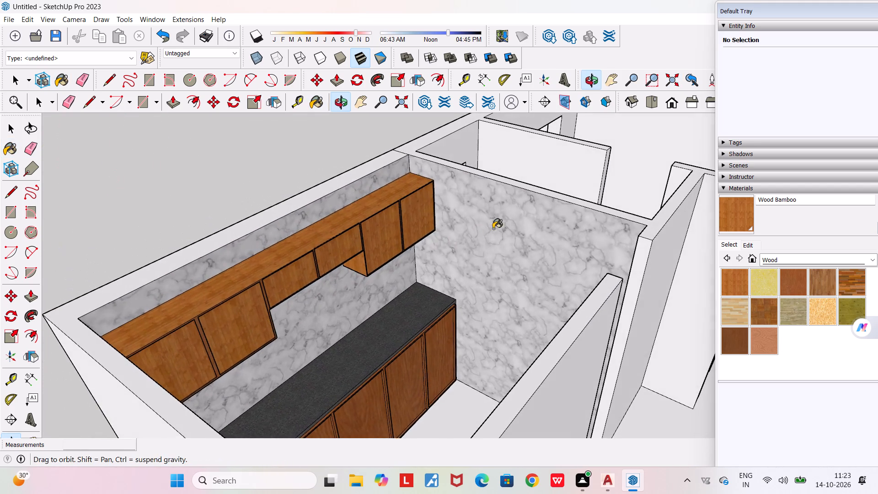
scroll(354, 292, up, 5)
middle_drag(353, 292, 292, 285)
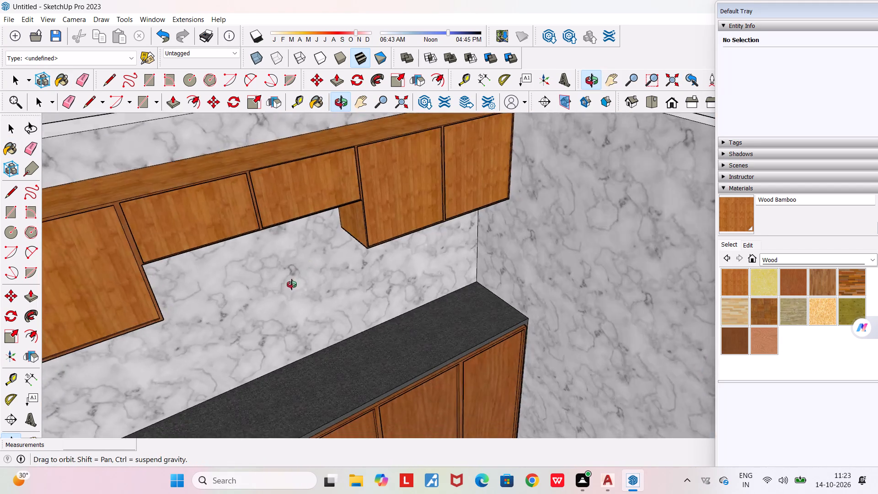
middle_drag(292, 285, 175, 280)
scroll(174, 229, up, 8)
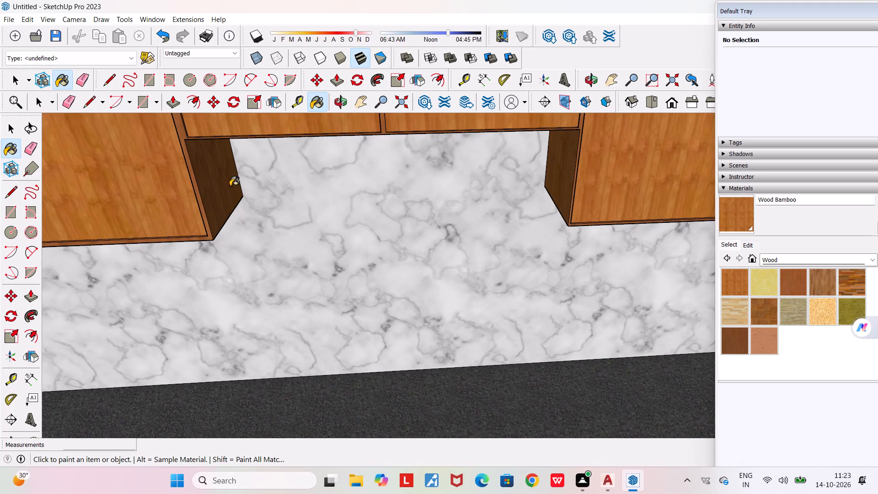
click(214, 188)
middle_drag(212, 228, 225, 139)
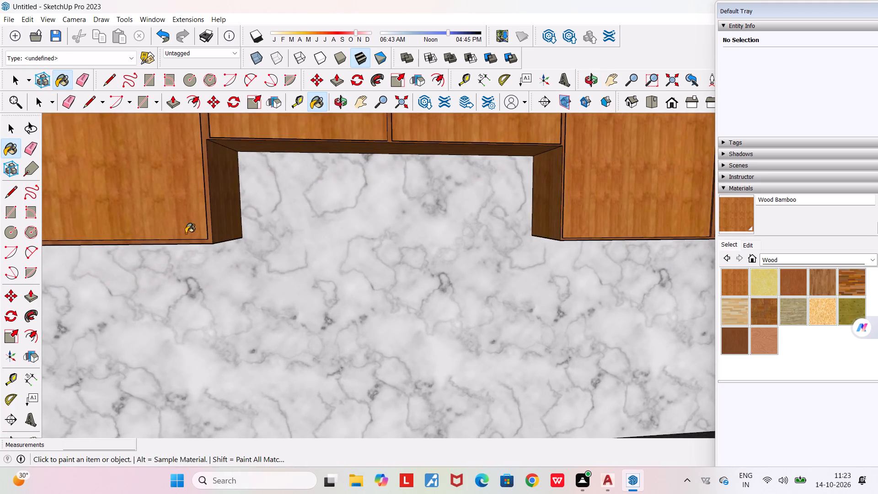
middle_drag(182, 240, 202, 167)
click(188, 220)
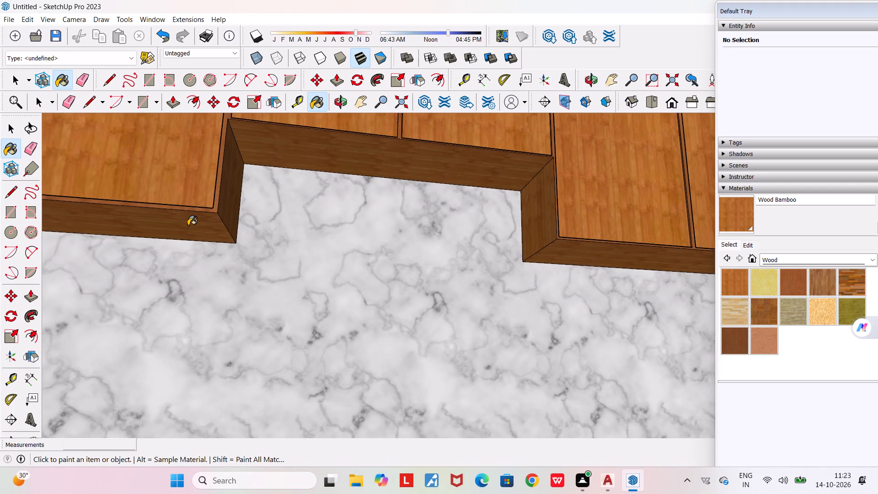
Examine the kitchen and the overall house layout from above.
scroll(188, 226, down, 5)
middle_drag(188, 248, 169, 359)
scroll(168, 360, down, 9)
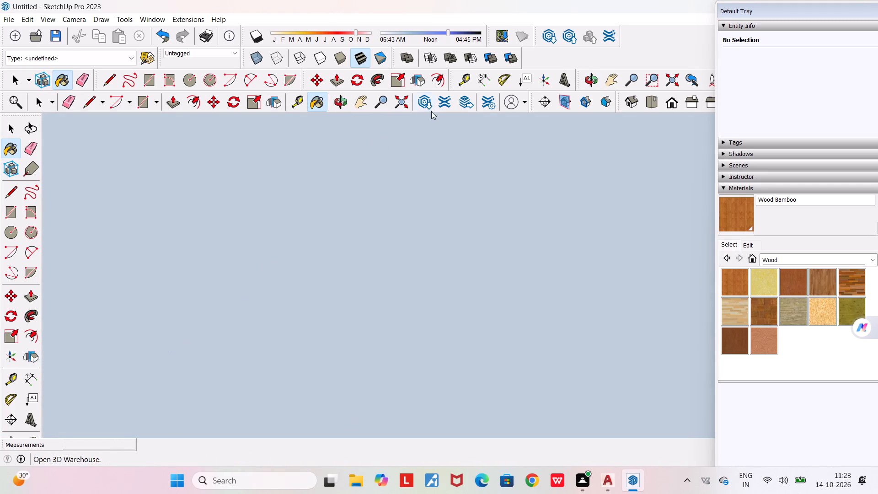
click(400, 101)
middle_drag(393, 237, 340, 365)
scroll(424, 161, up, 2)
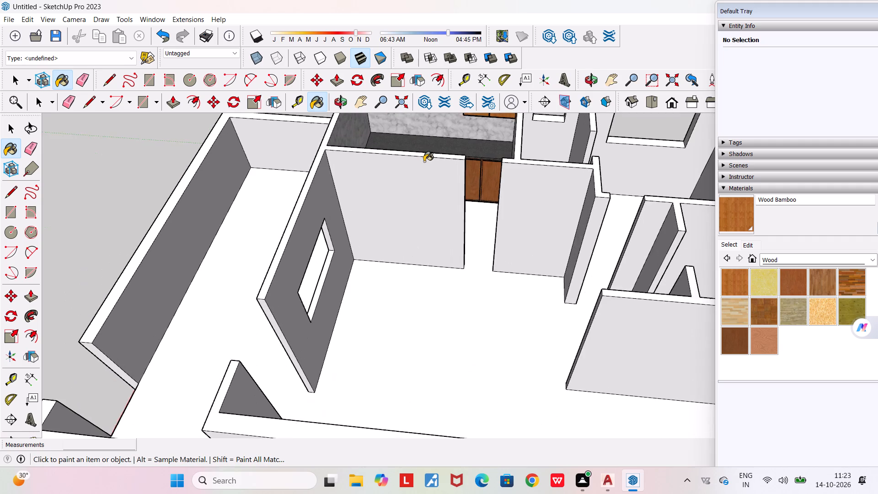
middle_drag(424, 171, 412, 318)
scroll(435, 204, up, 3)
scroll(435, 204, down, 4)
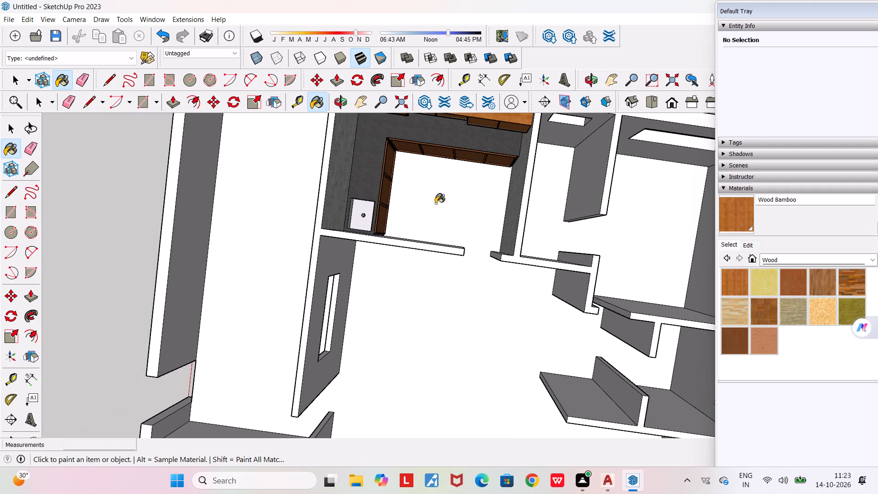
key(space)
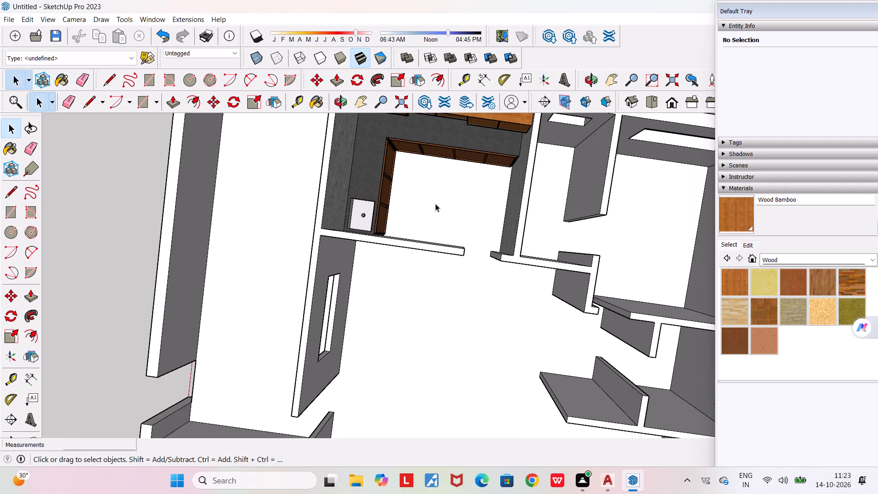
middle_drag(435, 204, 431, 188)
scroll(431, 188, down, 5)
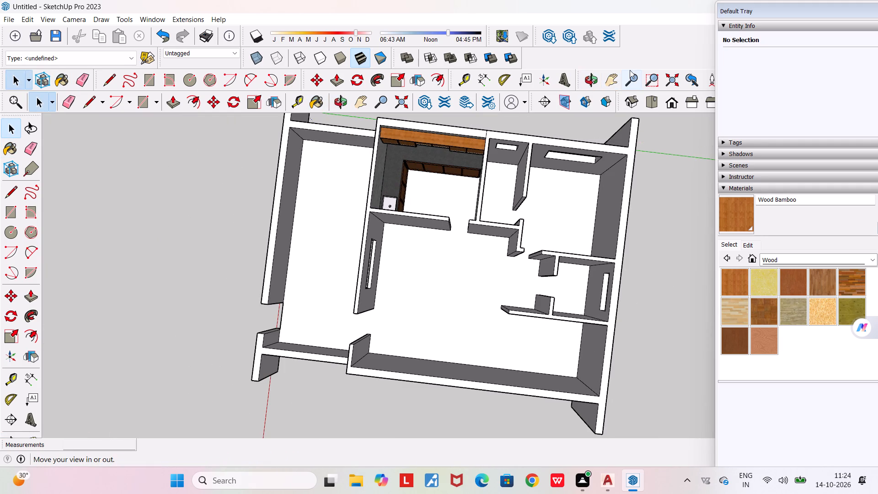
Examine the painted kitchen cabinets, countertop, sink and marble walls, along with the surrounding rooms, from several angles.
click(618, 77)
drag(483, 231, 402, 379)
scroll(352, 356, up, 5)
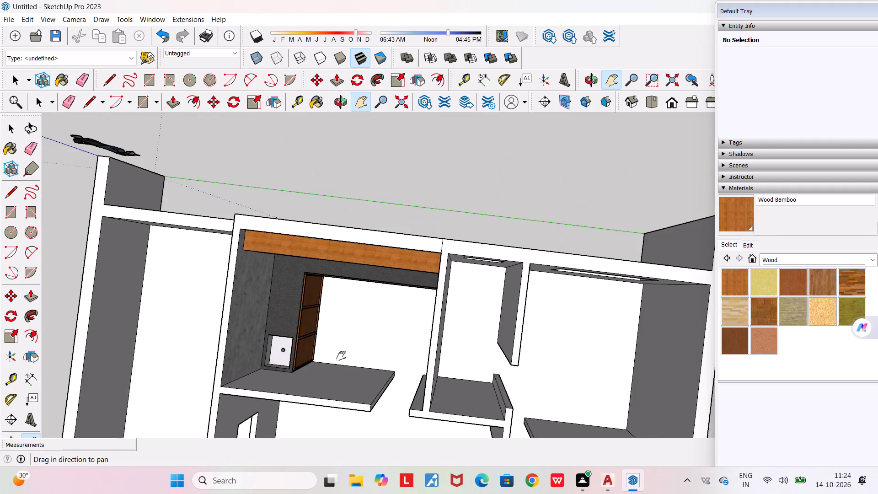
scroll(341, 356, up, 1)
middle_drag(343, 345, 379, 228)
scroll(378, 230, up, 5)
scroll(403, 317, up, 1)
middle_drag(403, 317, 269, 360)
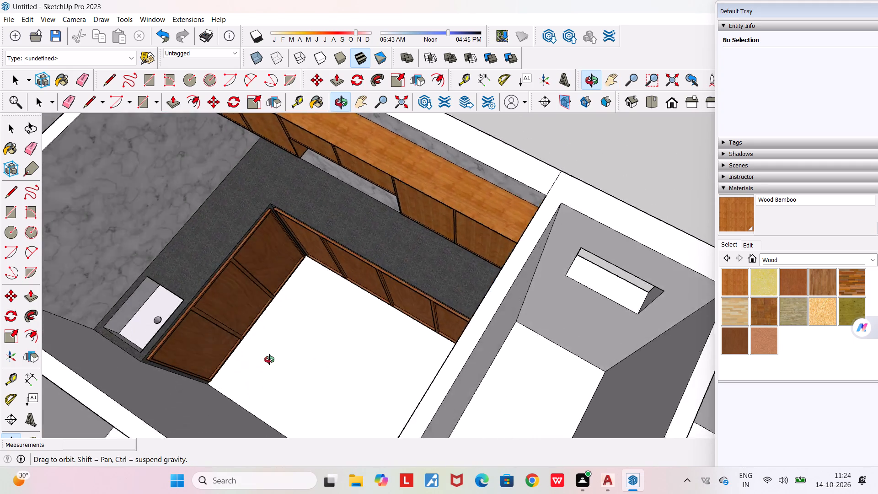
middle_drag(269, 360, 244, 317)
scroll(189, 304, up, 5)
scroll(187, 266, up, 4)
scroll(182, 263, down, 10)
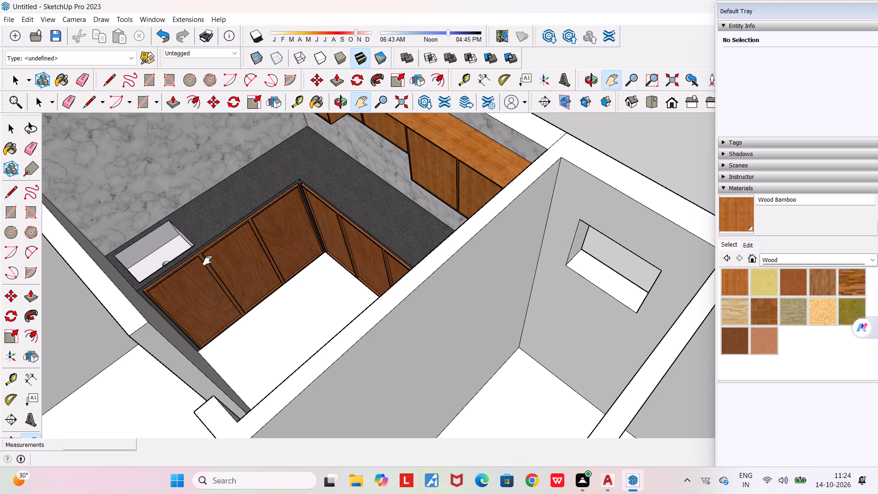
scroll(202, 276, up, 4)
scroll(202, 276, down, 4)
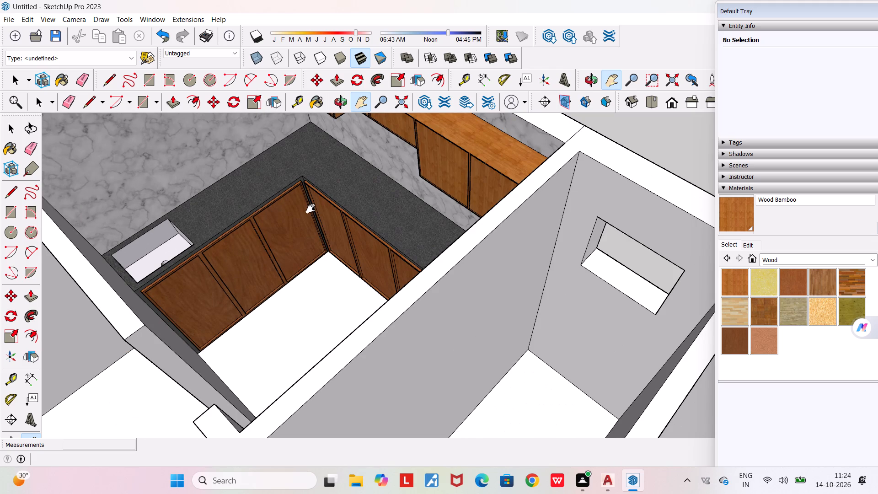
middle_drag(311, 209, 423, 194)
scroll(423, 194, down, 5)
middle_drag(404, 260, 443, 257)
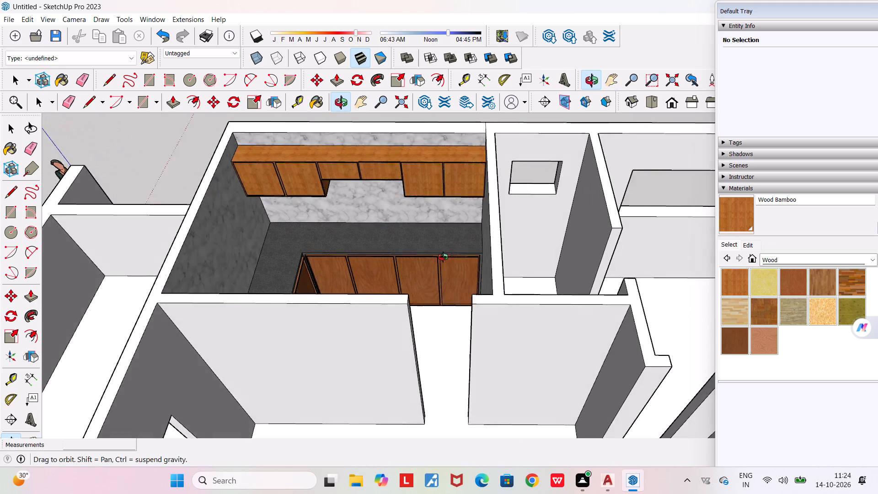
middle_drag(443, 257, 468, 255)
middle_drag(359, 254, 396, 250)
scroll(396, 250, down, 5)
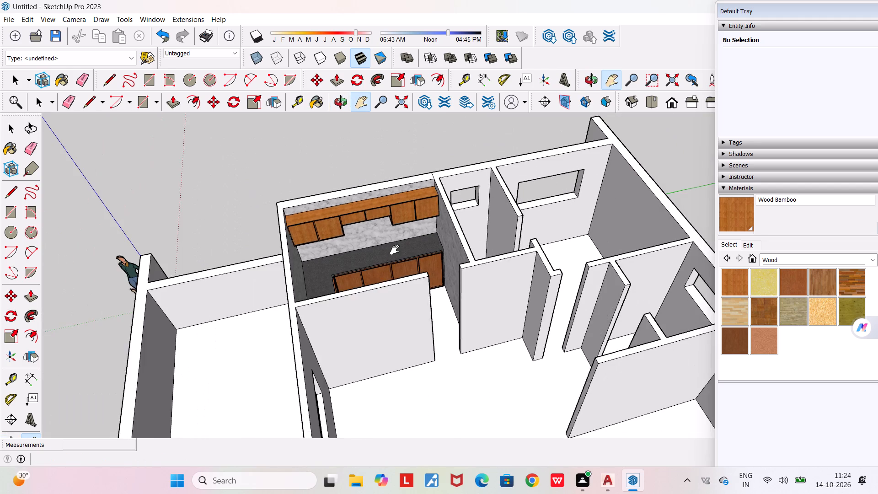
middle_drag(392, 258, 777, 227)
scroll(518, 243, up, 5)
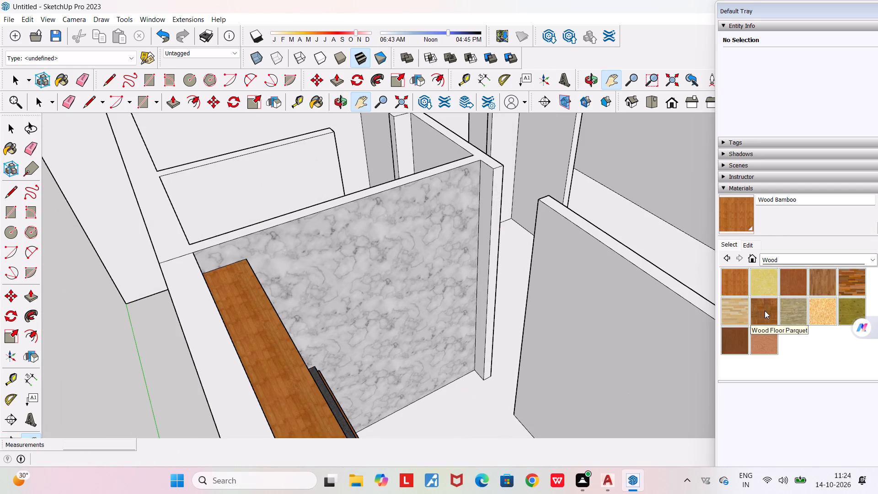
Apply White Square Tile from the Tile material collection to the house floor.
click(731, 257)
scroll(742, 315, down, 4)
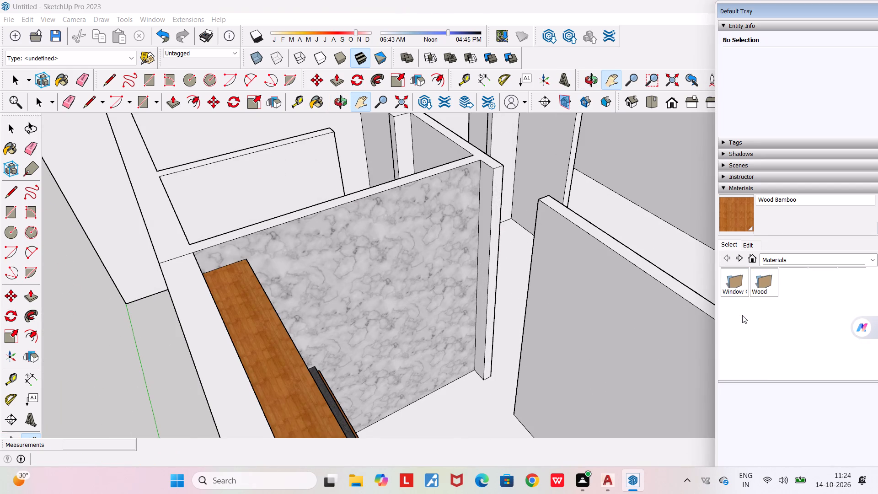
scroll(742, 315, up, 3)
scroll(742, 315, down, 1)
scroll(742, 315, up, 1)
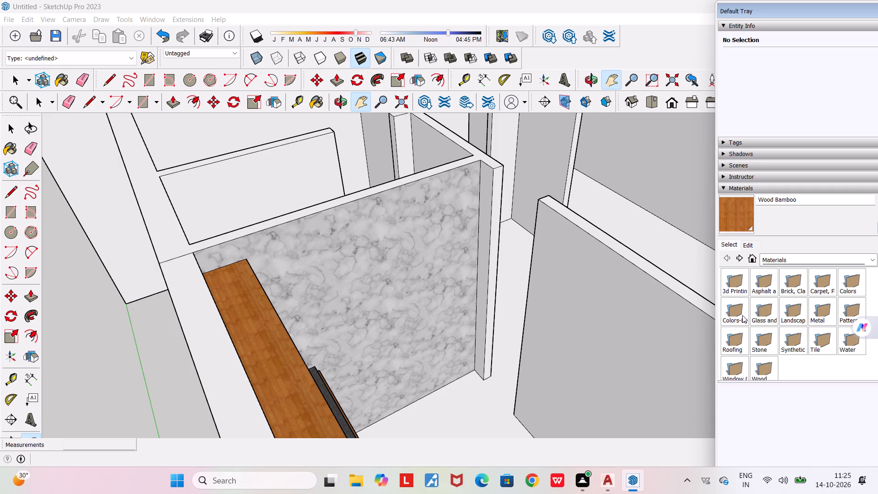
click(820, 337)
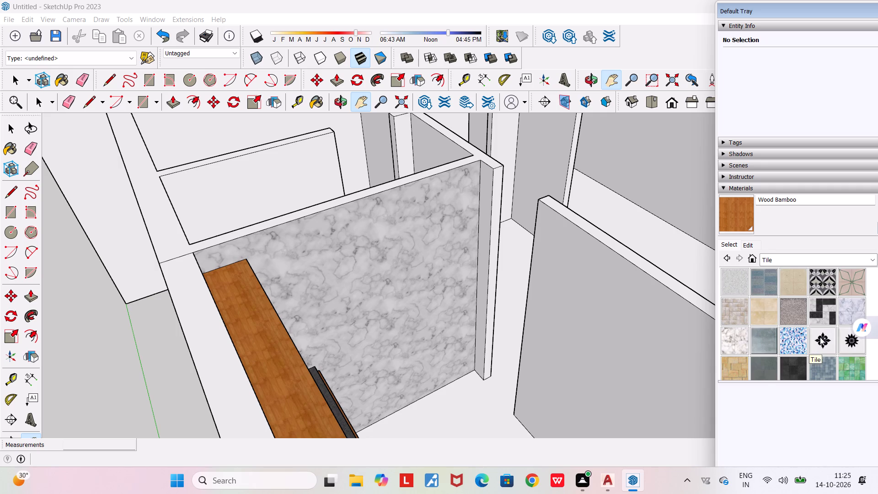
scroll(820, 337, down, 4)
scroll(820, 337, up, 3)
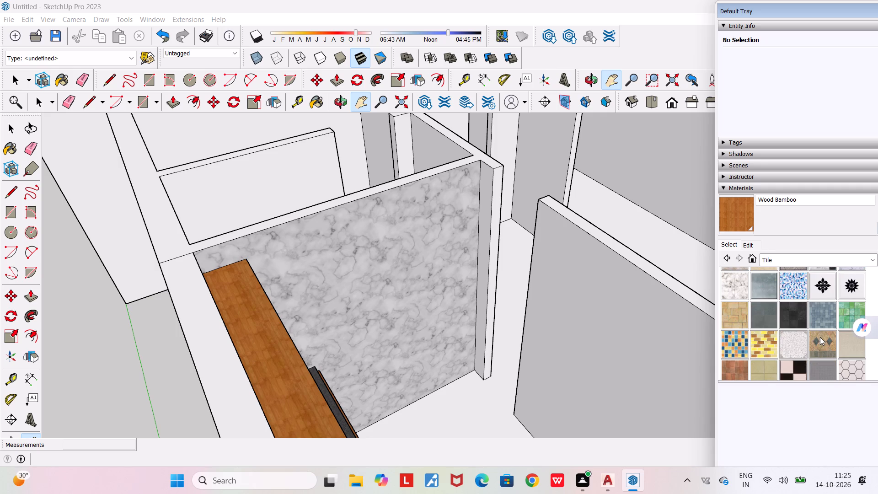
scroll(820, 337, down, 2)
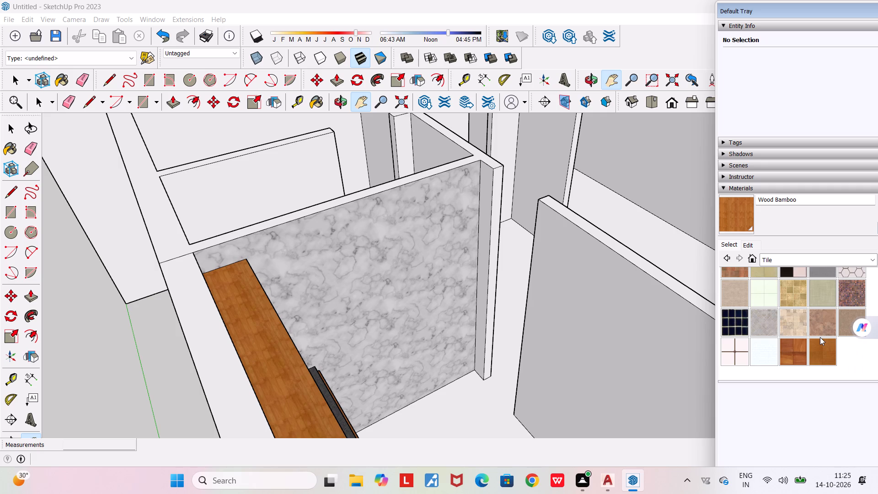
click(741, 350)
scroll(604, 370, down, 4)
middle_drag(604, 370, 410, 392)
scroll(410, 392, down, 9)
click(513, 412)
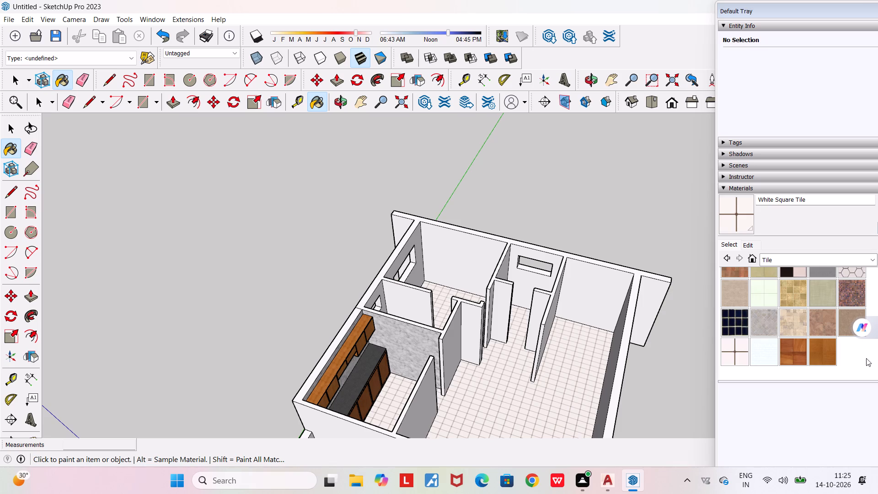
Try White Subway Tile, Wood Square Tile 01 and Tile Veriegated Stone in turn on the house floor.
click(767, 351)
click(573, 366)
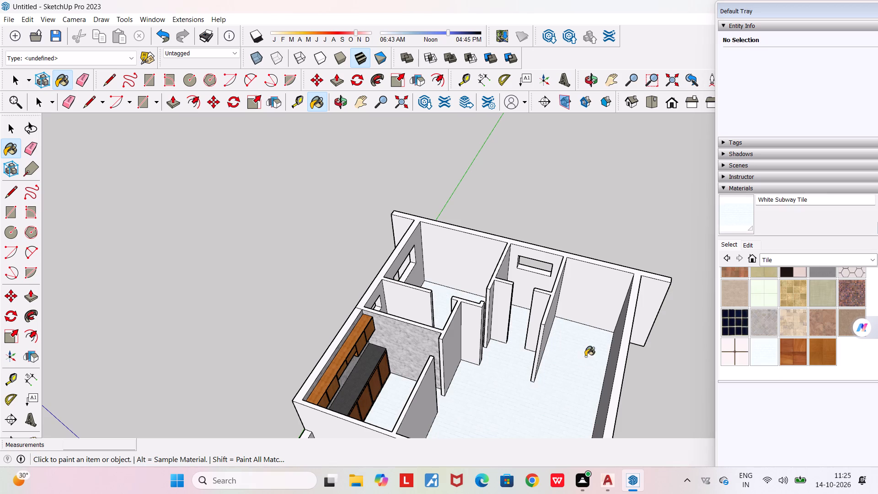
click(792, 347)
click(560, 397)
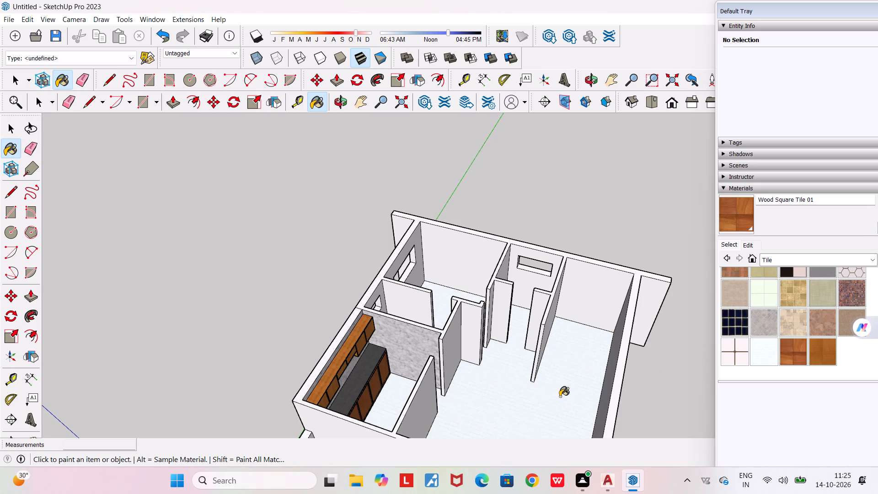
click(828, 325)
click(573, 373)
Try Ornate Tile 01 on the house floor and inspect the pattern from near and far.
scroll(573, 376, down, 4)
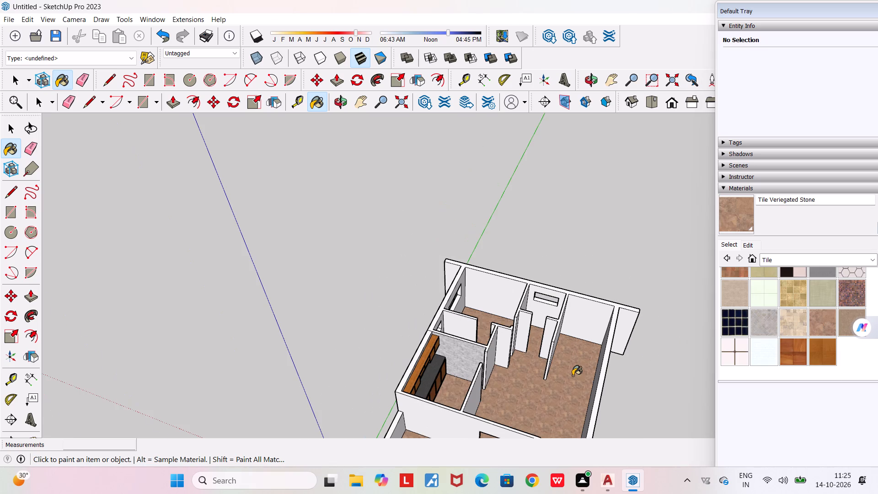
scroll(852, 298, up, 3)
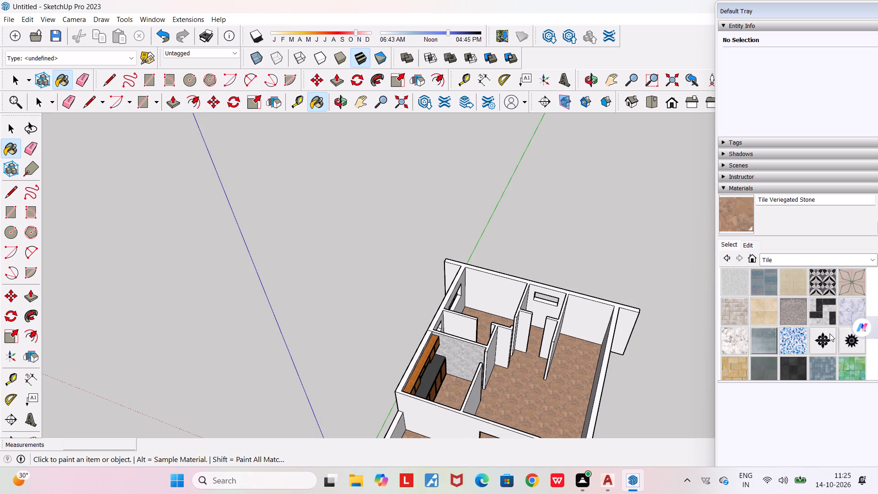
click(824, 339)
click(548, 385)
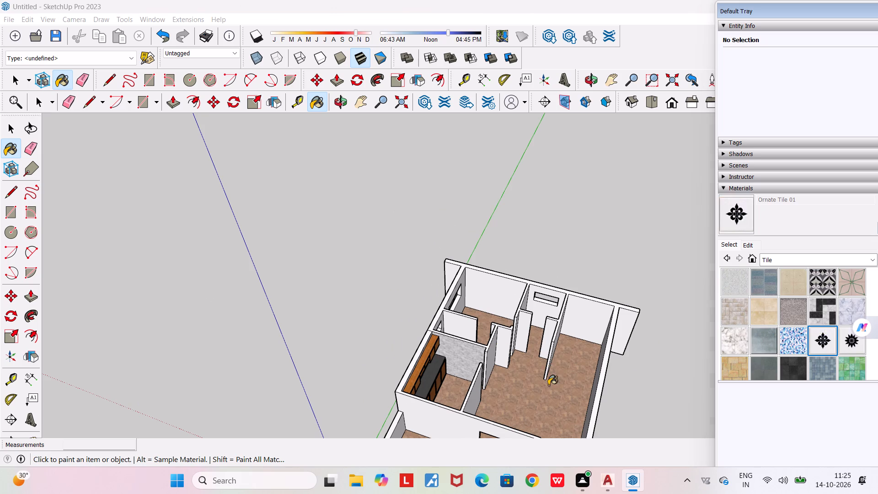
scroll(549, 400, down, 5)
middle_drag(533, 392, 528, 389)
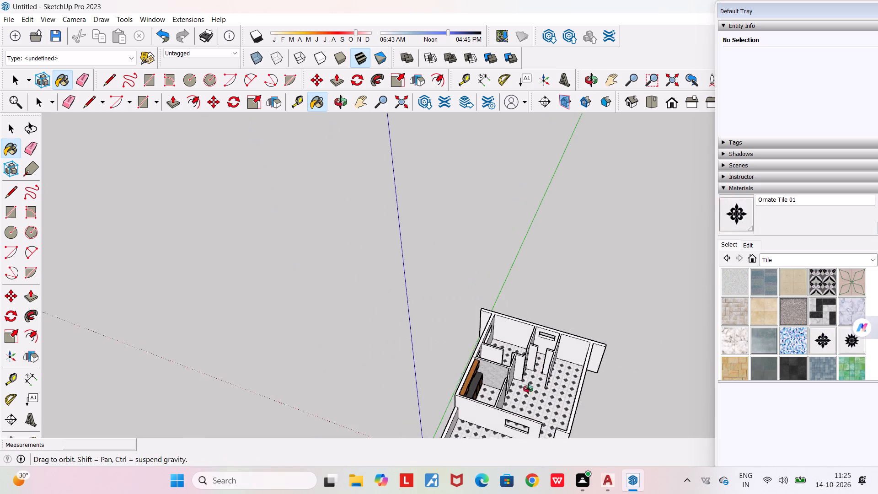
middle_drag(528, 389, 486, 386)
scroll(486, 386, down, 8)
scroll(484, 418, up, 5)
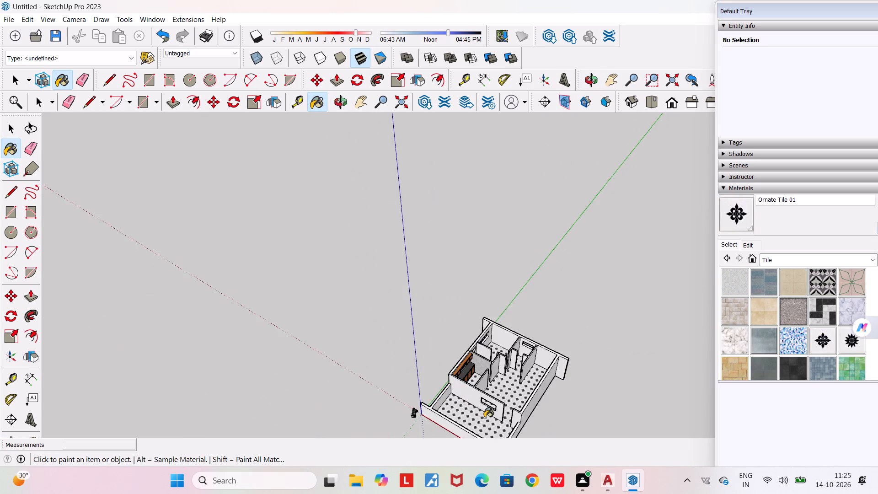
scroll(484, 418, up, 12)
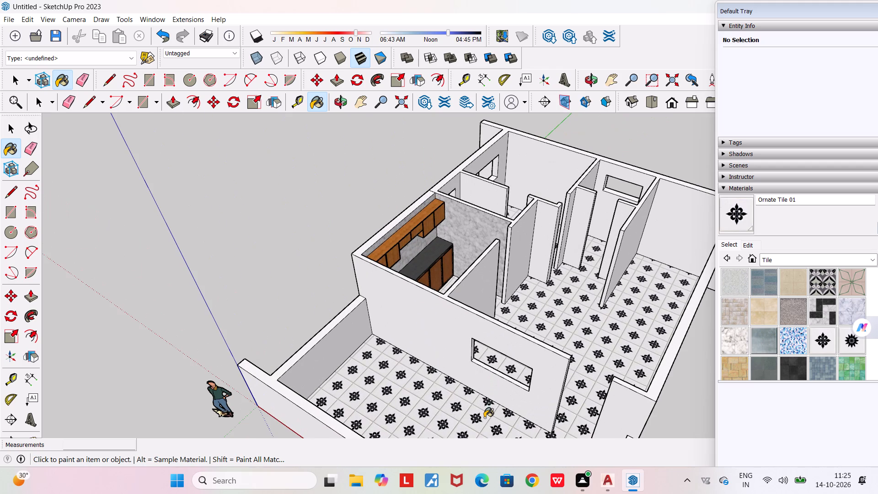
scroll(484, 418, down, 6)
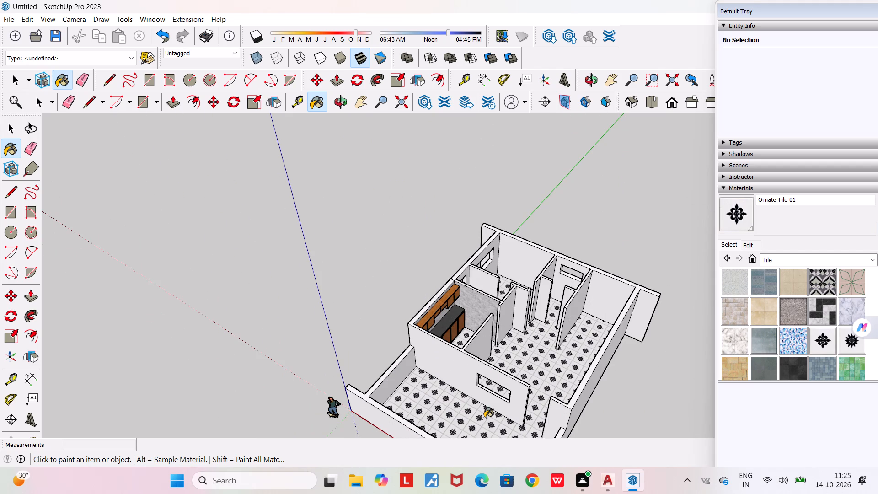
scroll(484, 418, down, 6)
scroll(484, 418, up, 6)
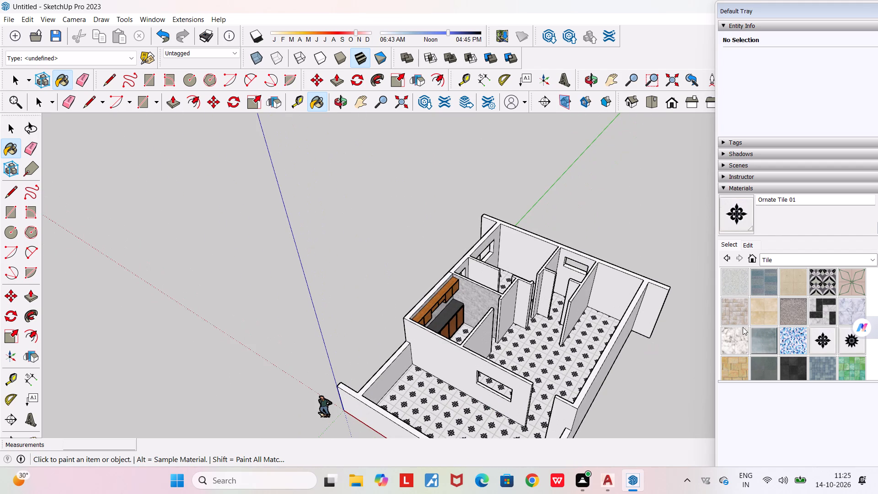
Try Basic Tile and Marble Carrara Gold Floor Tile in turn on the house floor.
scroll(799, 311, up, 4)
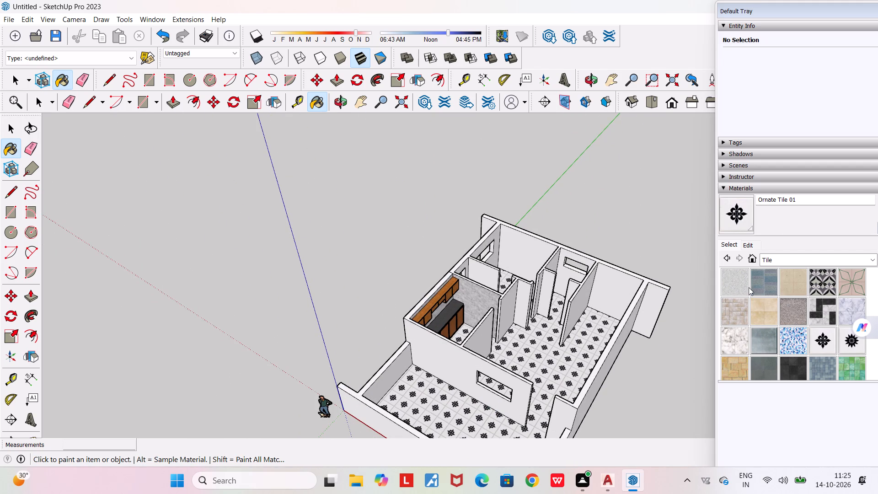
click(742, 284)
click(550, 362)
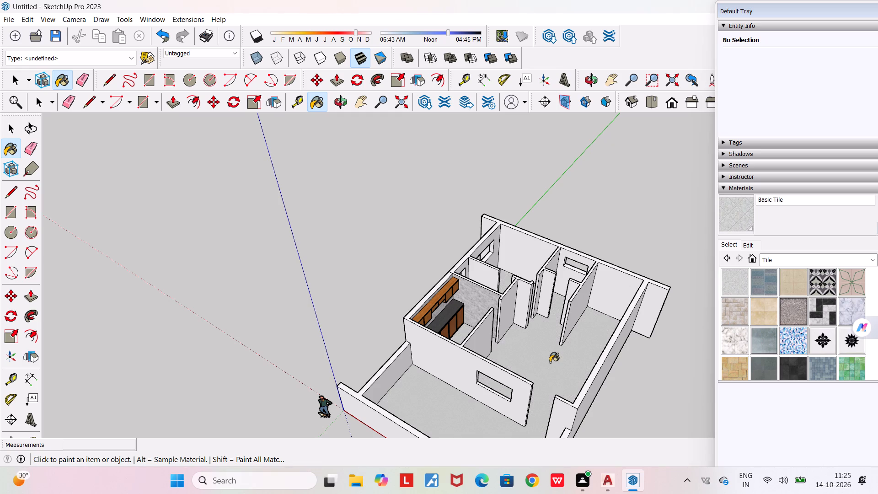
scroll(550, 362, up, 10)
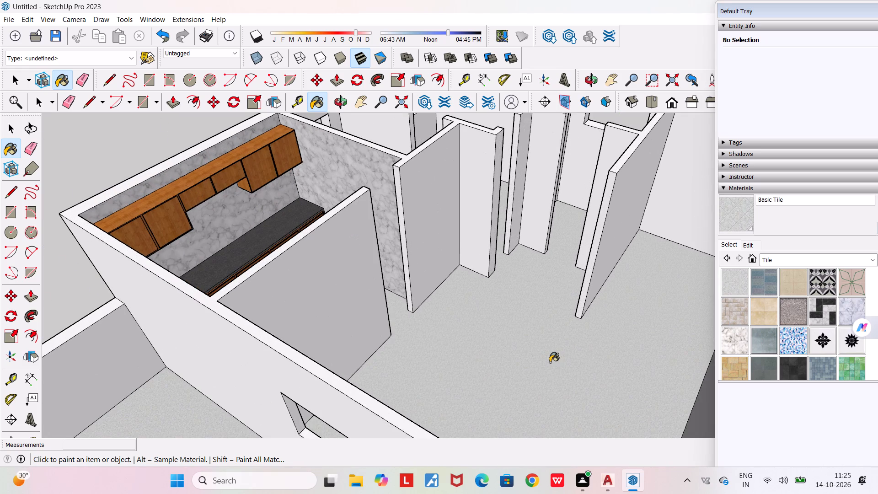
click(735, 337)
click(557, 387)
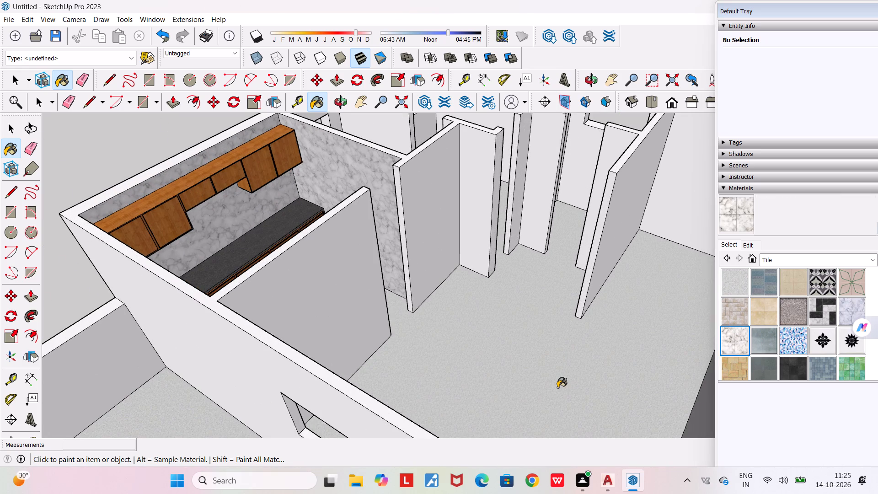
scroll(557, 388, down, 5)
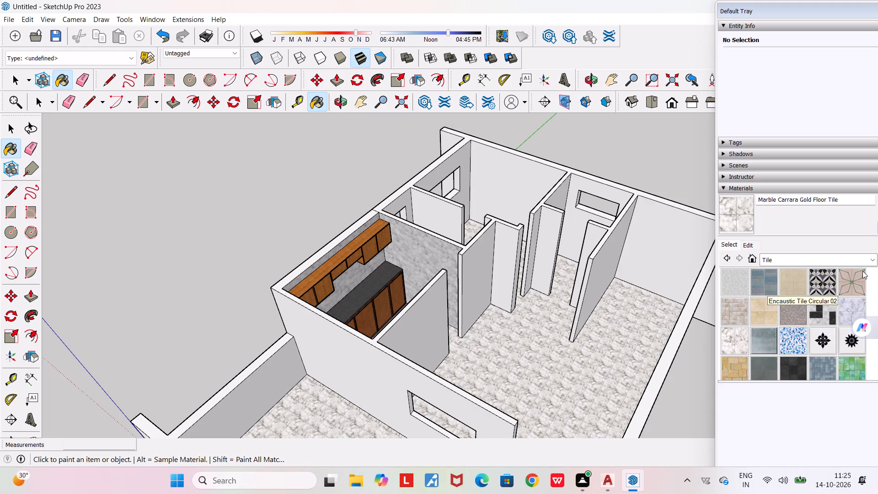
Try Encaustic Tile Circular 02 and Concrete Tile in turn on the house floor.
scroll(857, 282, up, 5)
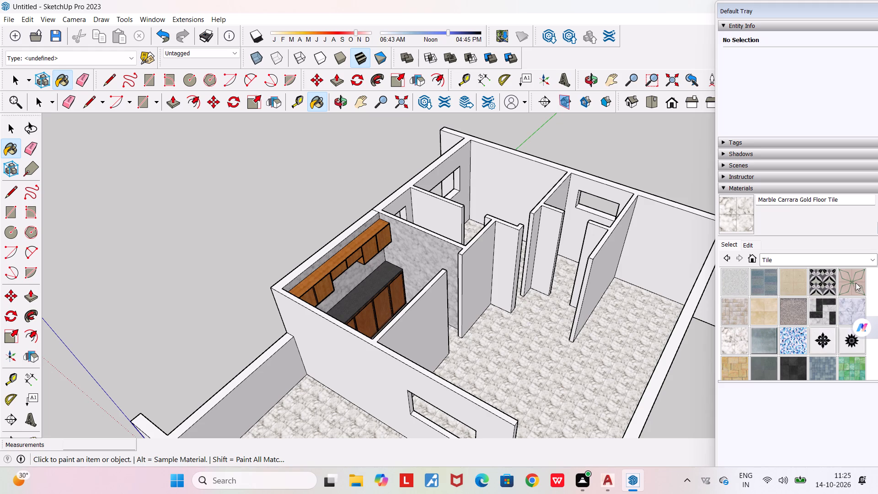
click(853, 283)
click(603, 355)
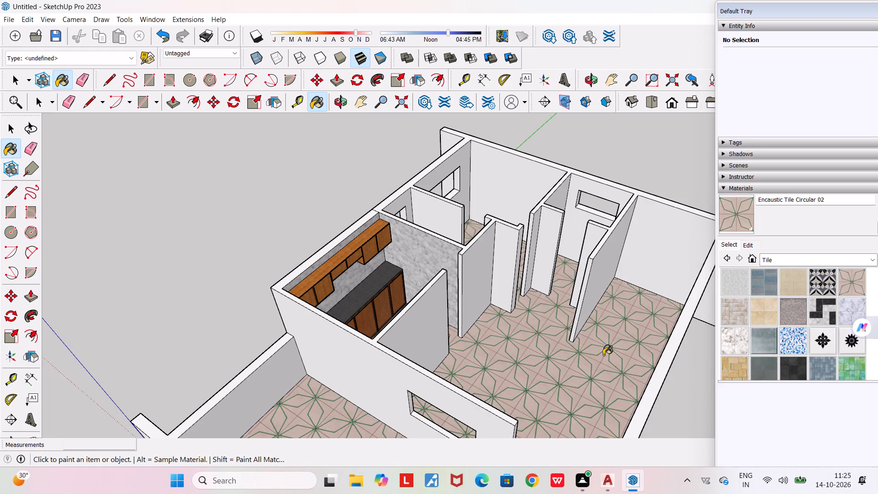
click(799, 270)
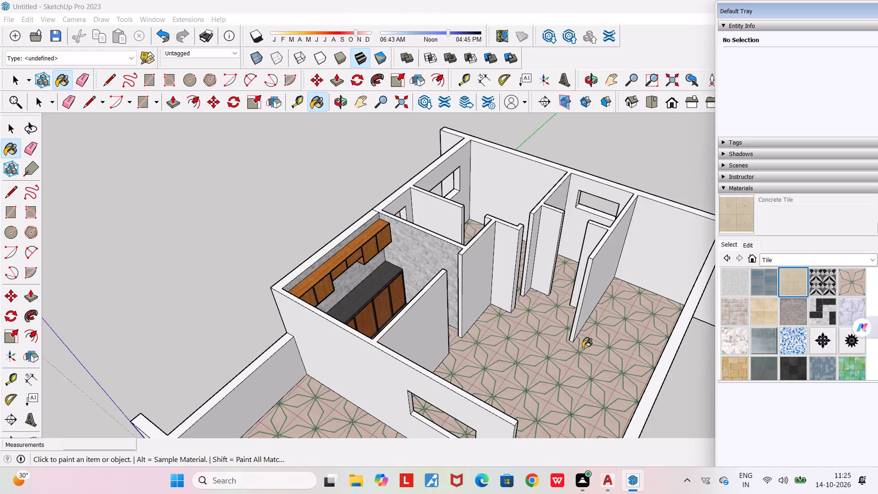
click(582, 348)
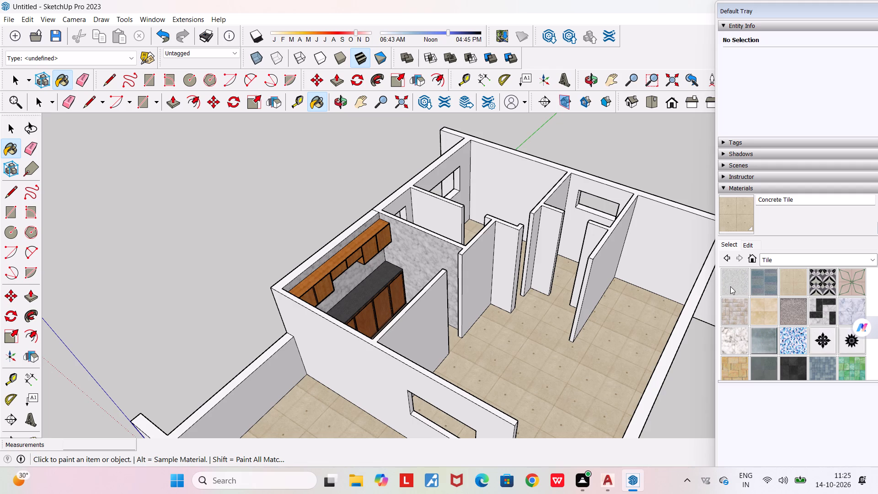
Paint the house floor with Basic Tile.
click(735, 286)
click(562, 365)
scroll(562, 366, down, 10)
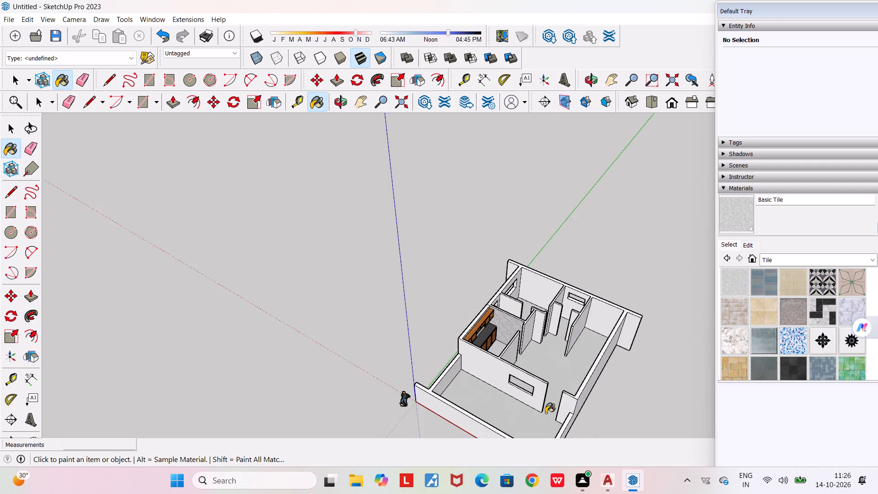
key(Return)
key(space)
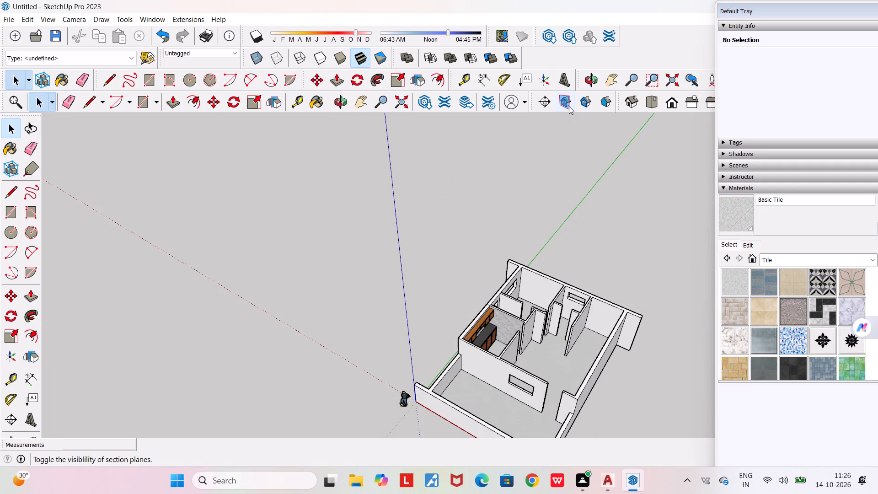
Show the whole house model in the standard isometric view.
click(637, 100)
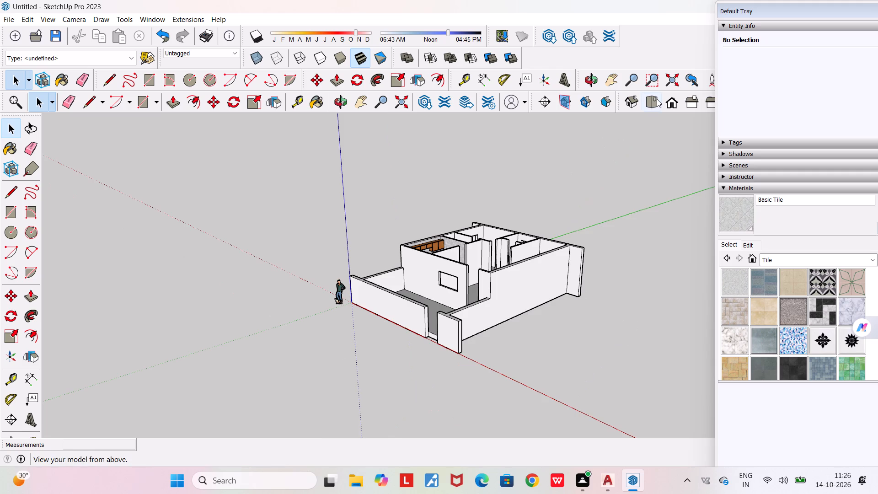
Show the house model in the standard top view and check the tiled floor face.
click(656, 99)
click(485, 269)
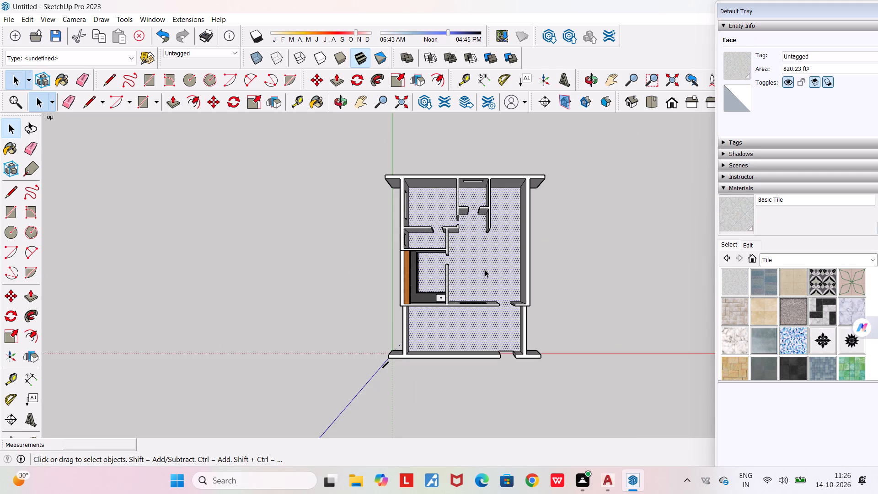
right_click(485, 269)
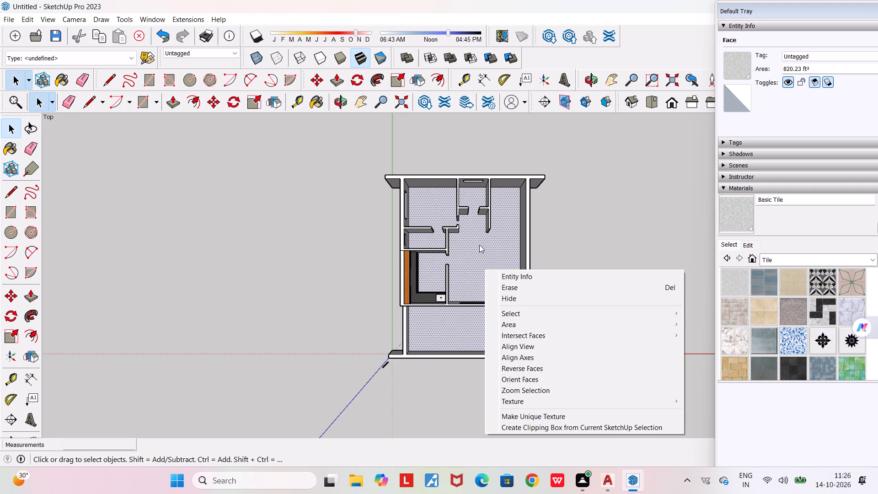
key(ctrl+c)
click(624, 252)
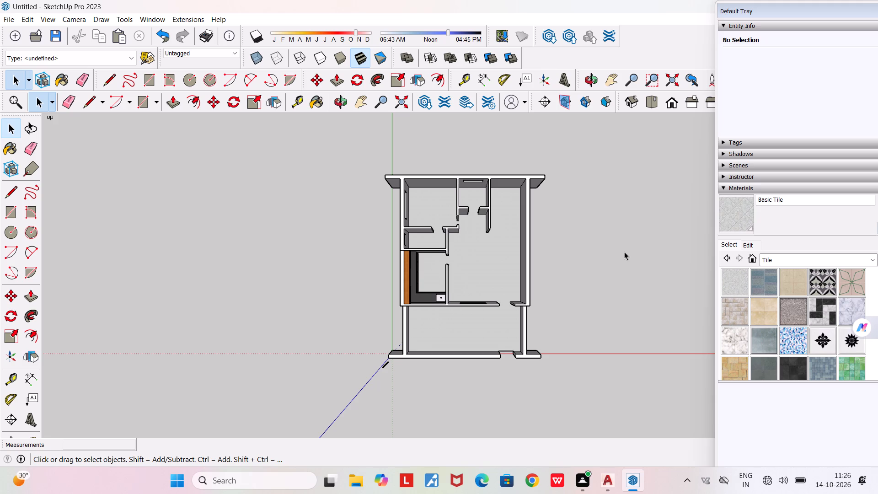
Examine the kitchen finishes and the surrounding rooms and walls from several angles.
scroll(455, 254, up, 10)
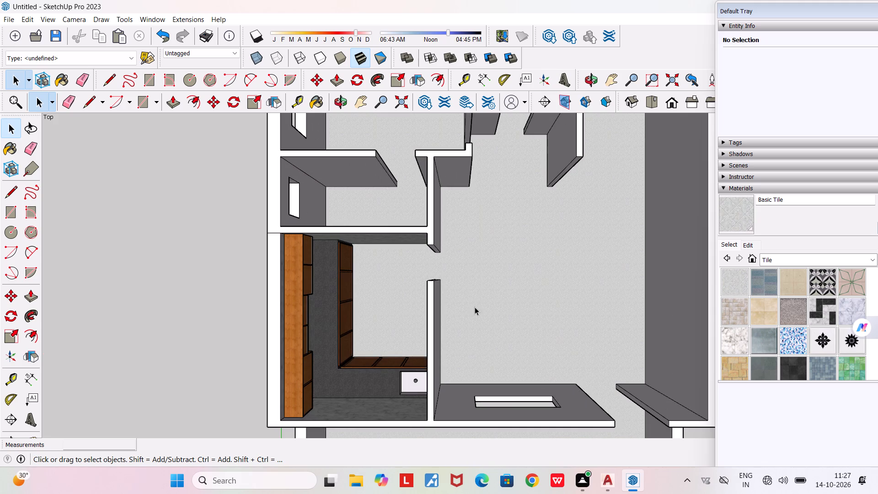
middle_drag(471, 370, 238, 225)
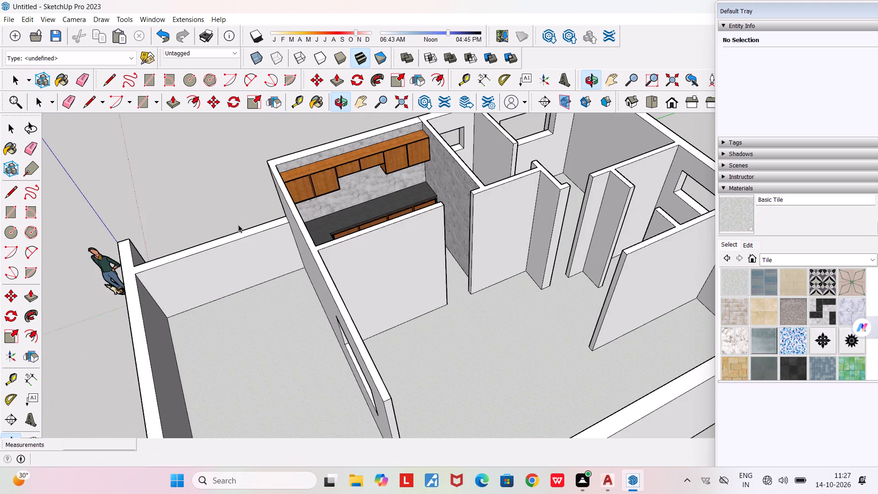
scroll(321, 157, up, 6)
middle_drag(329, 298, 170, 269)
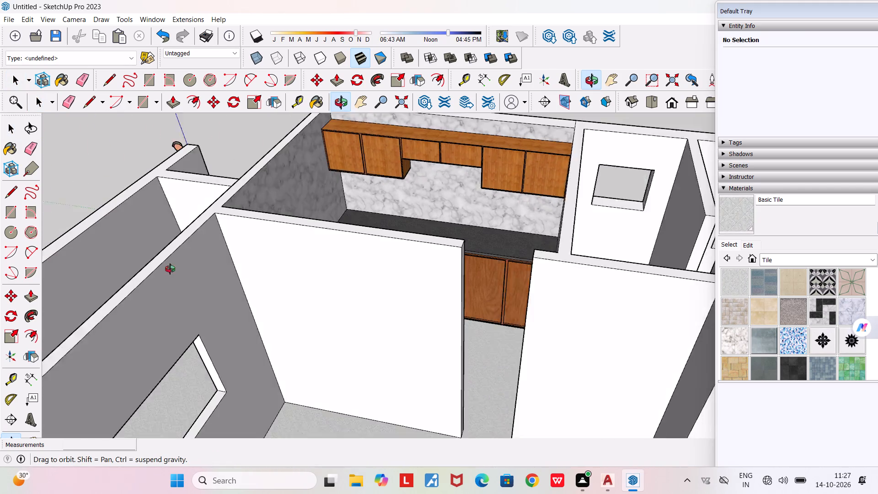
middle_drag(170, 269, 146, 270)
middle_drag(396, 211, 266, 239)
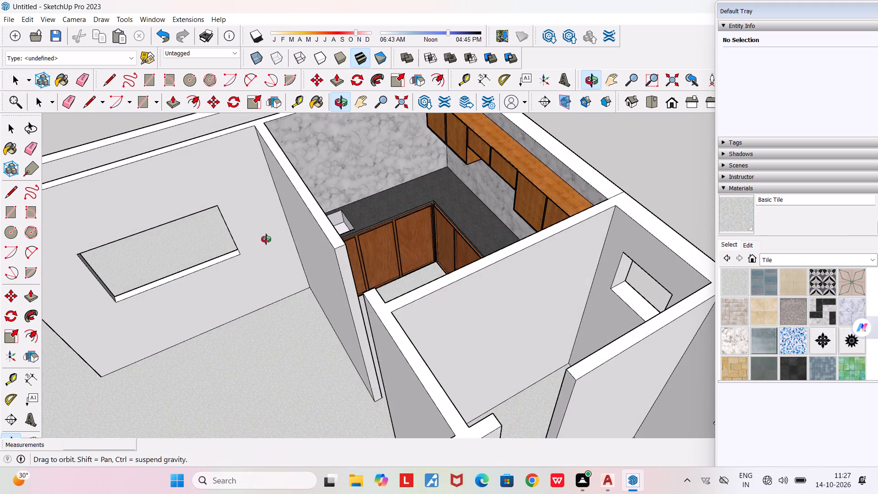
middle_drag(266, 239, 373, 192)
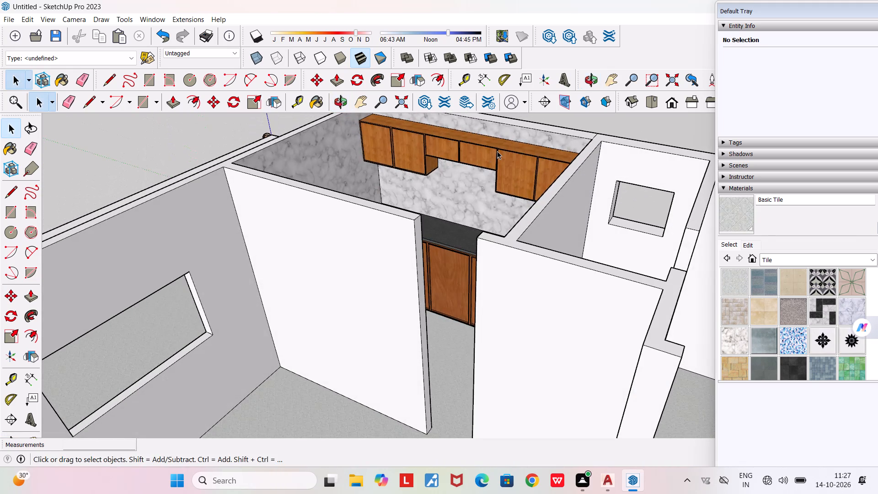
middle_drag(497, 150, 540, 176)
scroll(540, 176, down, 4)
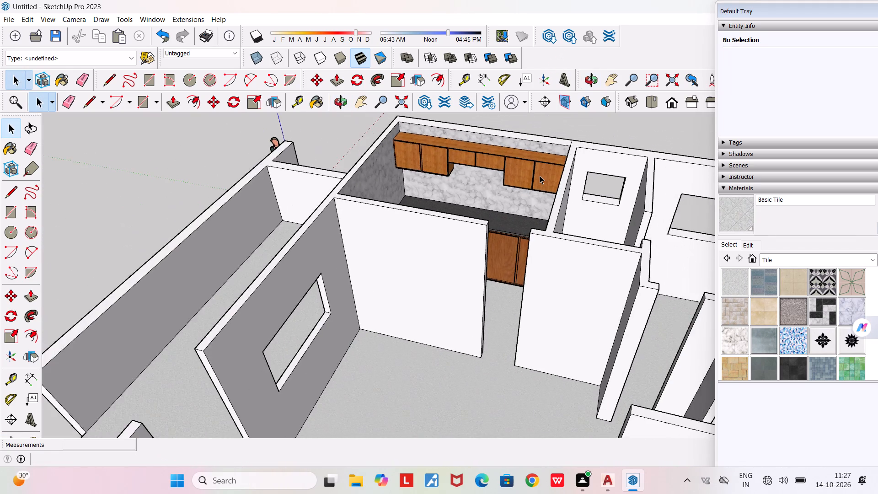
scroll(540, 176, down, 5)
middle_drag(503, 291, 587, 177)
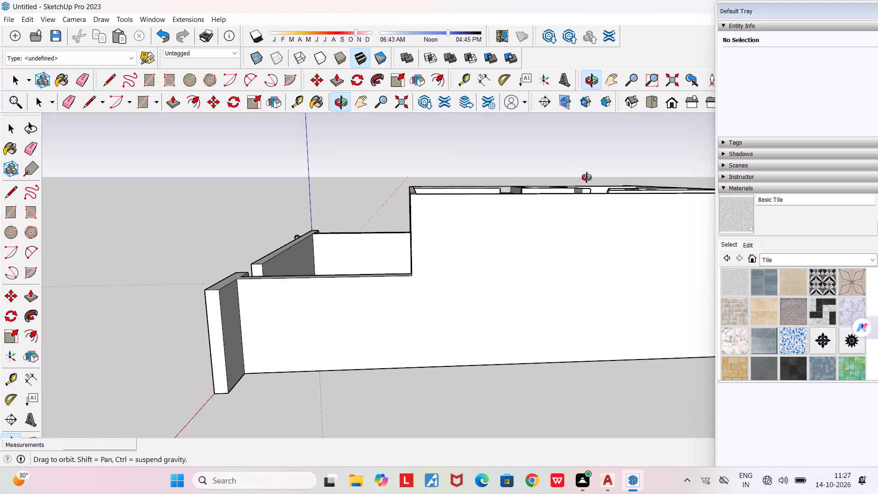
middle_drag(587, 177, 593, 181)
scroll(593, 181, down, 6)
middle_drag(571, 208, 638, 249)
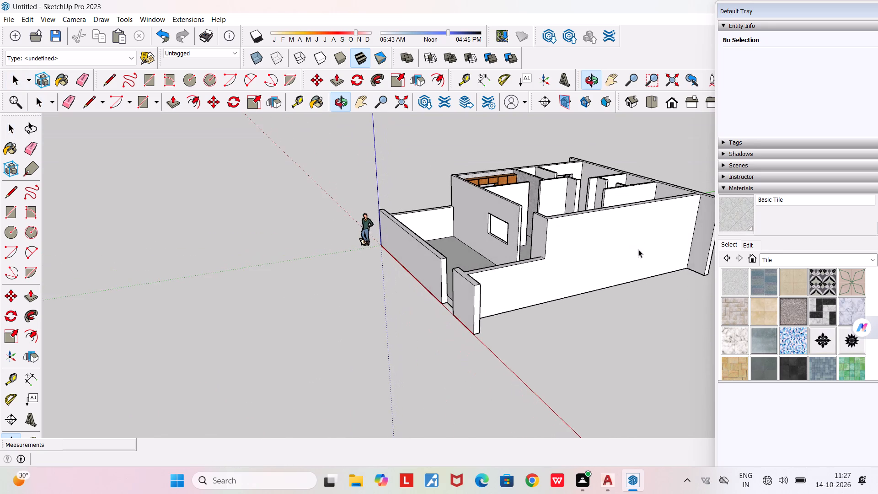
scroll(491, 219, up, 4)
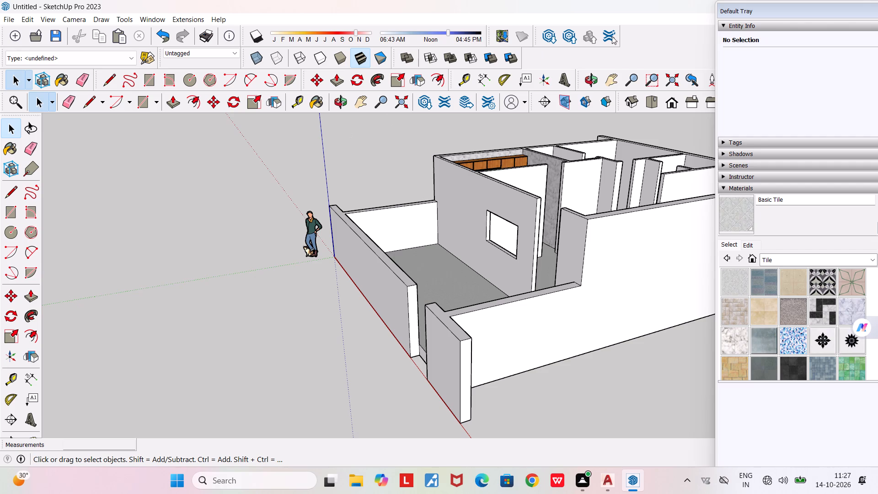
Examine the kitchen's marble walls, dark countertop, sink and wood cabinets up close from both ends.
scroll(540, 333, down, 3)
middle_drag(502, 300, 528, 383)
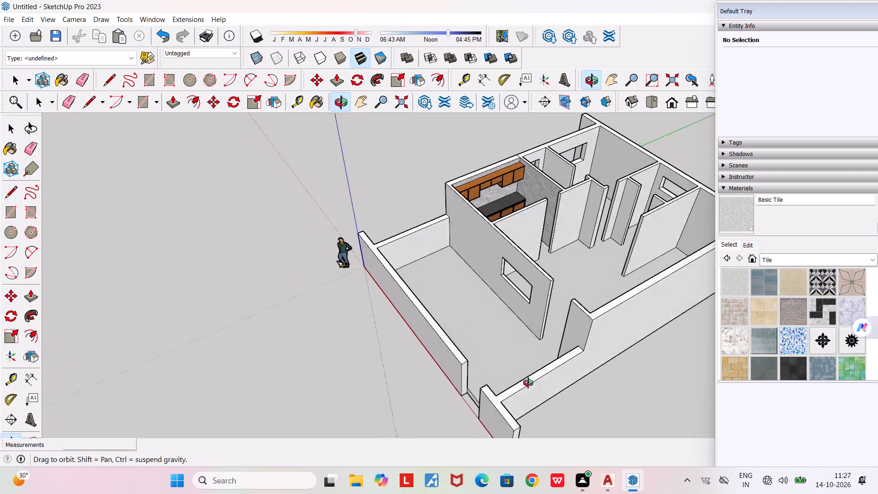
middle_drag(528, 383, 540, 390)
scroll(508, 161, up, 4)
middle_drag(515, 186, 671, 264)
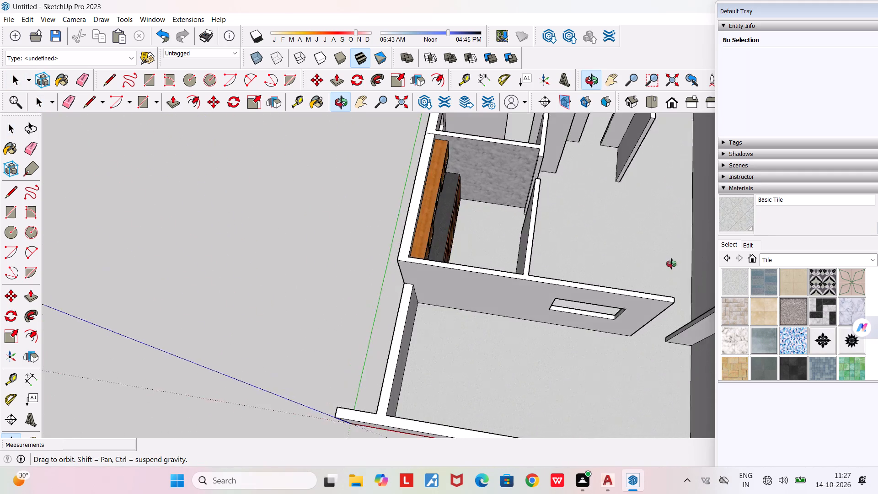
middle_drag(671, 264, 687, 223)
scroll(479, 161, up, 6)
middle_drag(460, 240, 459, 240)
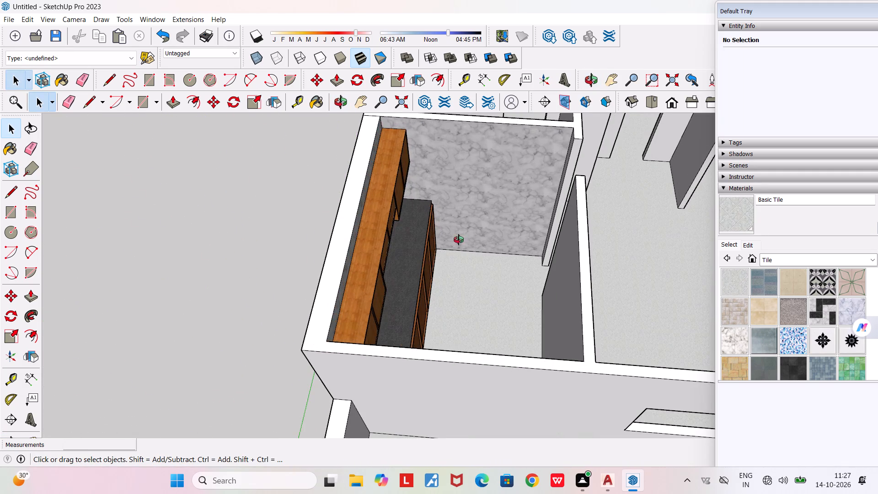
middle_drag(459, 240, 105, 204)
scroll(395, 186, up, 5)
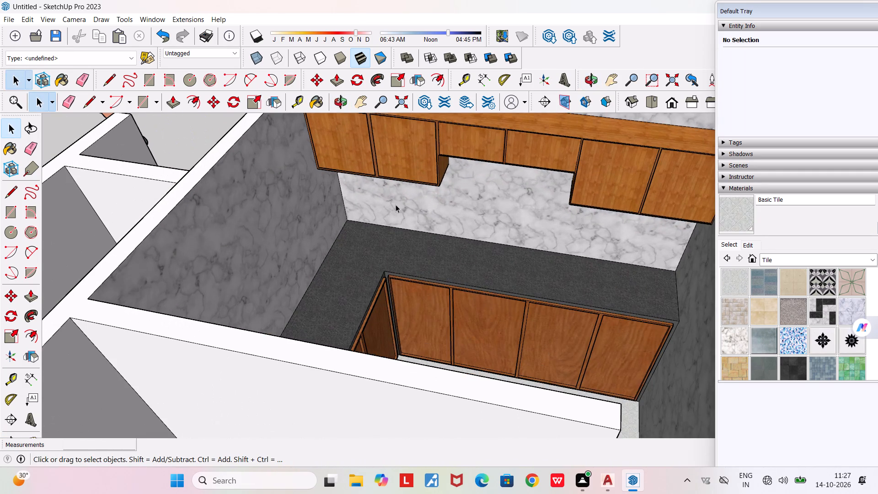
middle_drag(384, 251, 142, 274)
scroll(148, 278, down, 3)
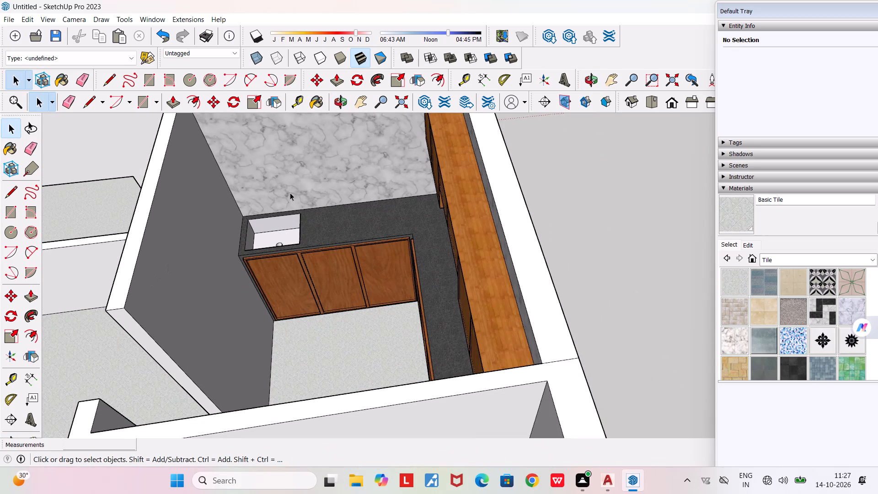
Select the marble kitchen wall behind the sink and browse the Patterns and Window Coverings material collections.
click(304, 171)
scroll(304, 171, down, 5)
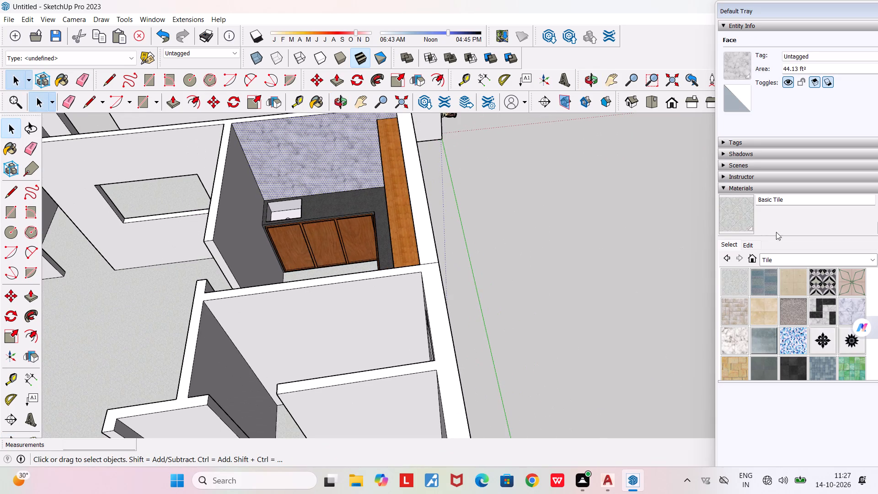
click(725, 264)
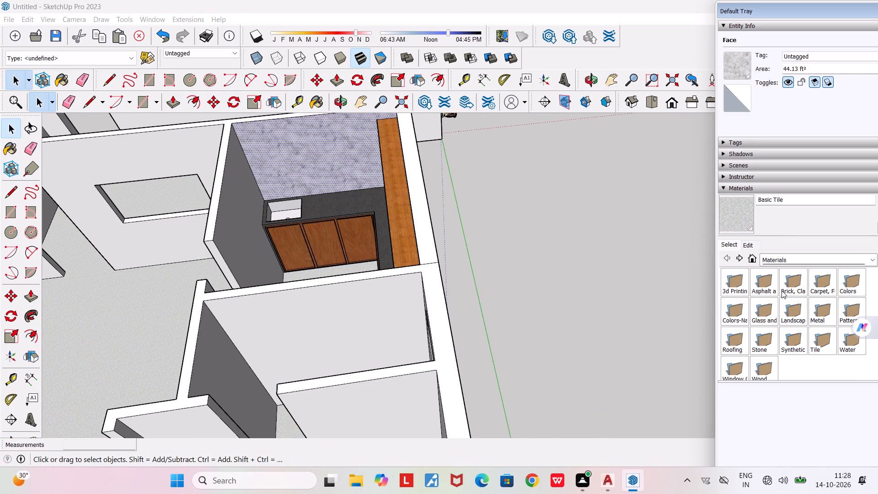
scroll(835, 322, up, 1)
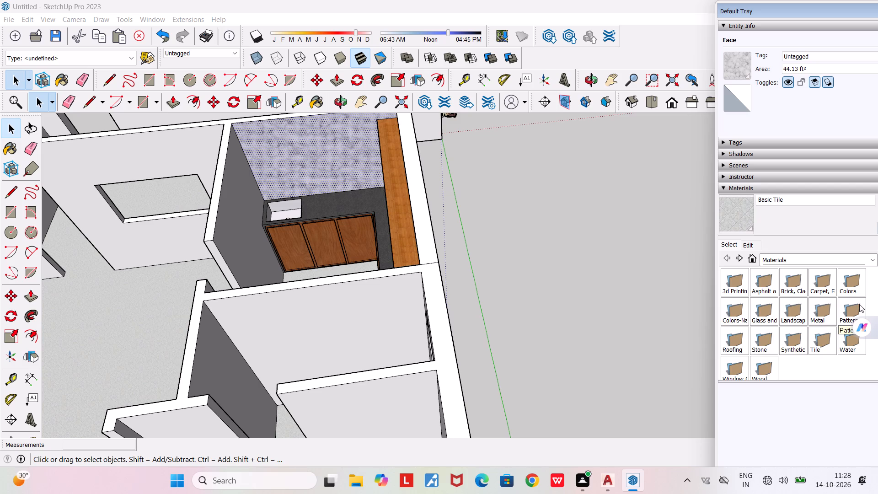
click(859, 304)
scroll(814, 318, down, 5)
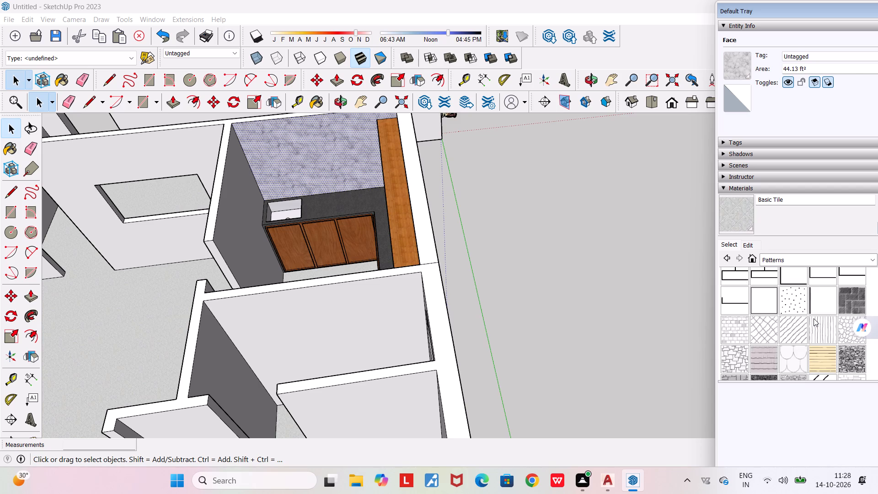
scroll(814, 318, down, 4)
scroll(814, 318, up, 5)
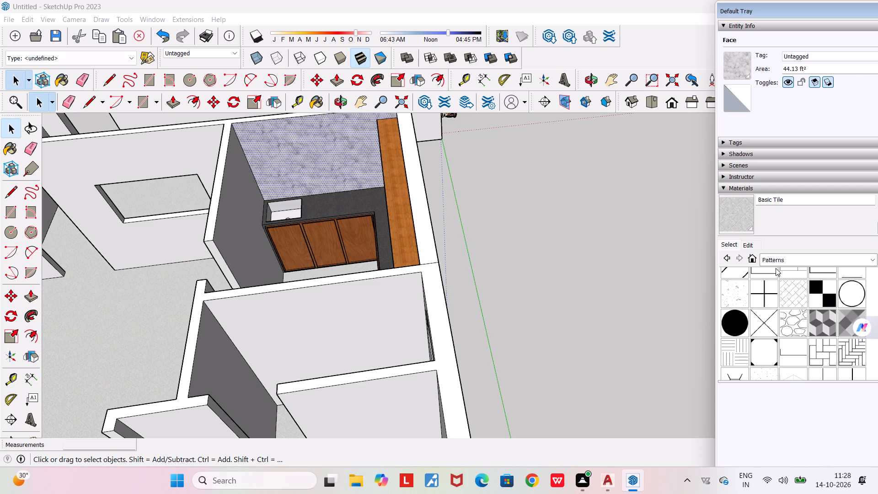
click(725, 257)
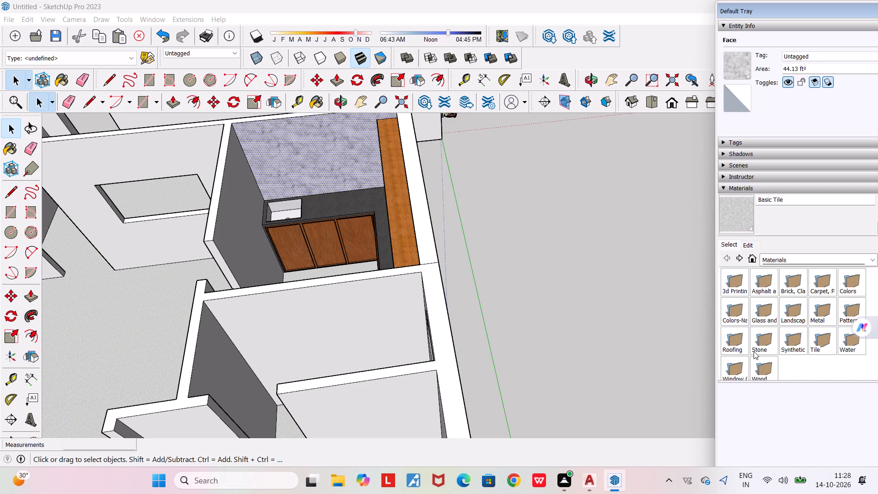
scroll(744, 346, down, 1)
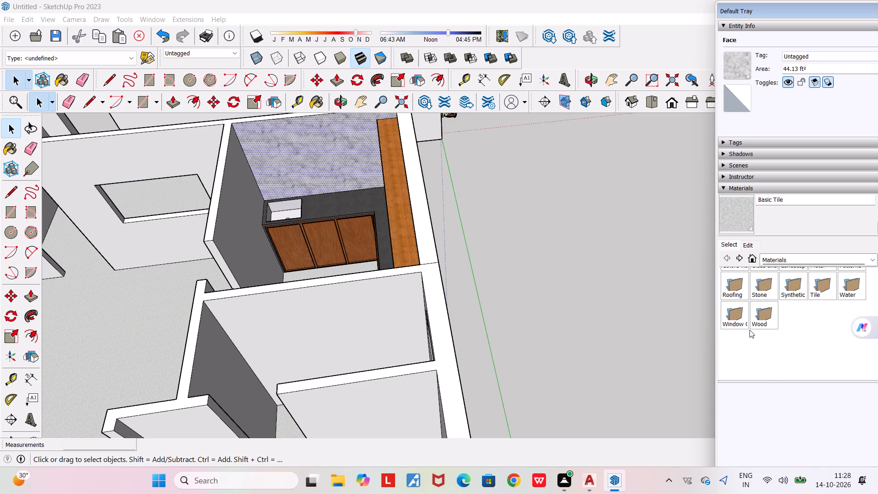
scroll(750, 330, up, 1)
click(737, 364)
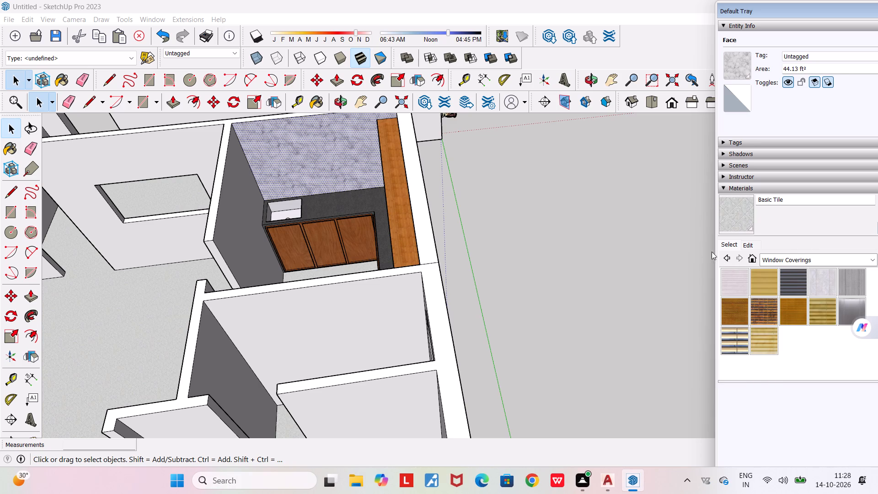
Browse the Landscaping, Fencing and Vegetation material collection.
click(728, 256)
scroll(760, 315, up, 5)
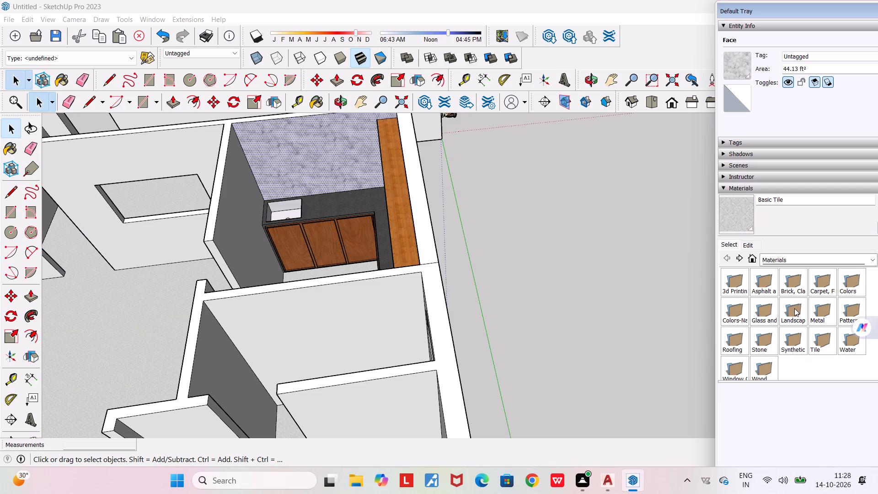
click(794, 308)
scroll(788, 307, down, 4)
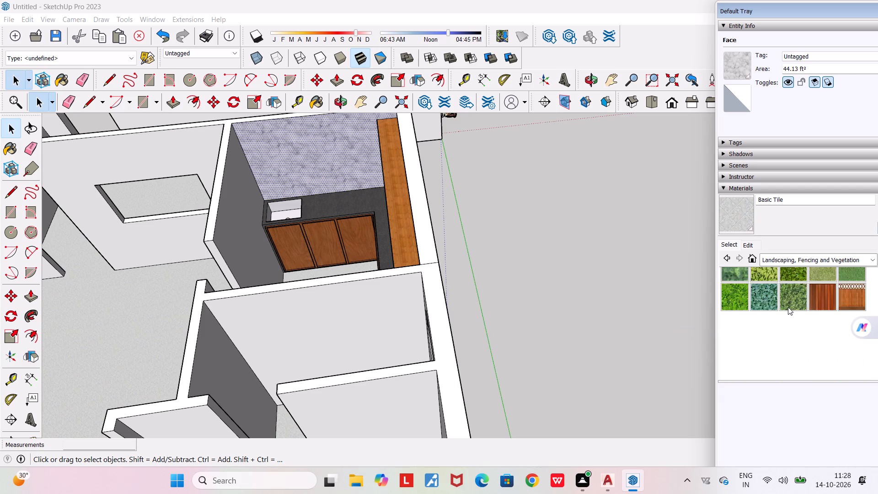
scroll(788, 307, up, 4)
scroll(788, 307, down, 4)
scroll(788, 307, up, 8)
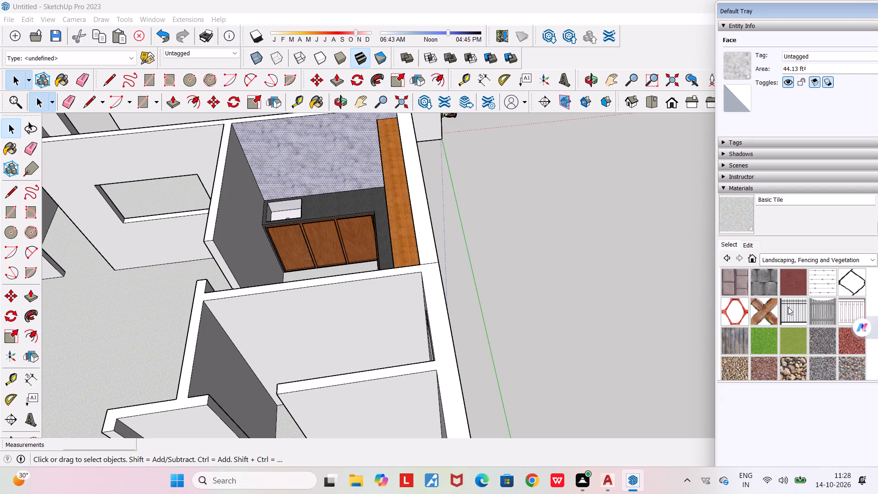
scroll(788, 307, down, 1)
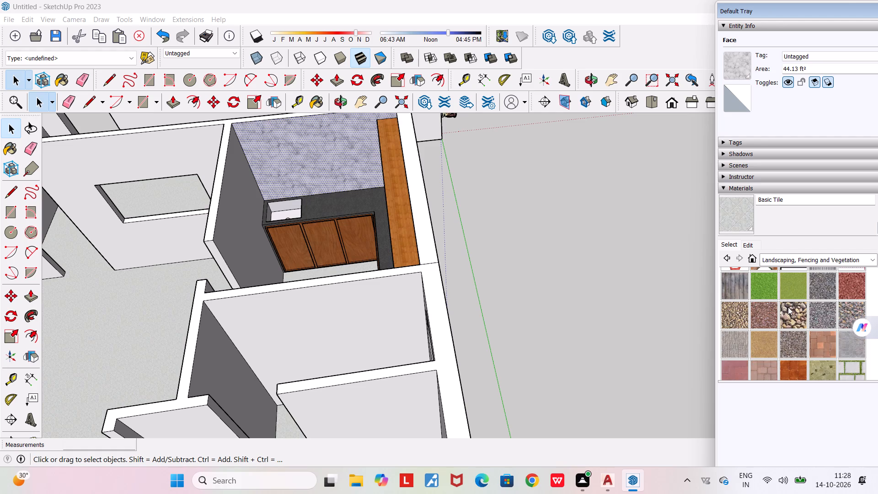
scroll(788, 307, down, 3)
Paint the marble kitchen wall behind the sink with 0133_Gray from the Colors-Named collection.
click(732, 257)
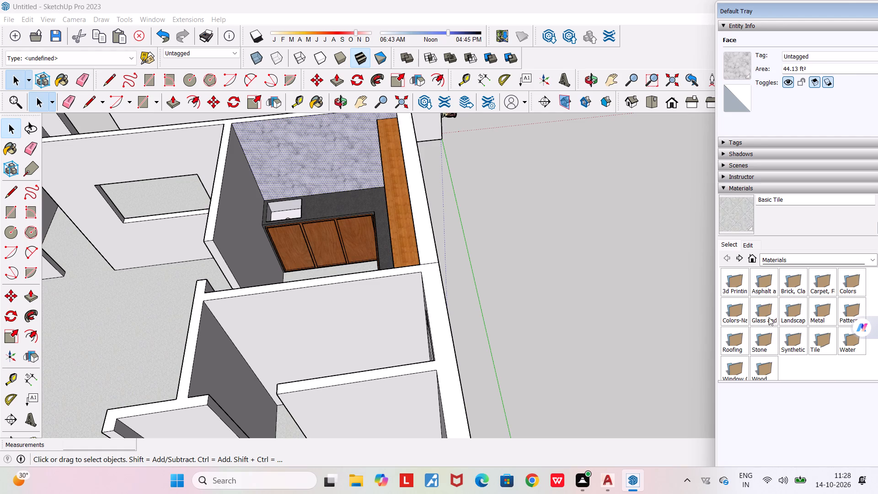
scroll(773, 338, up, 3)
click(737, 317)
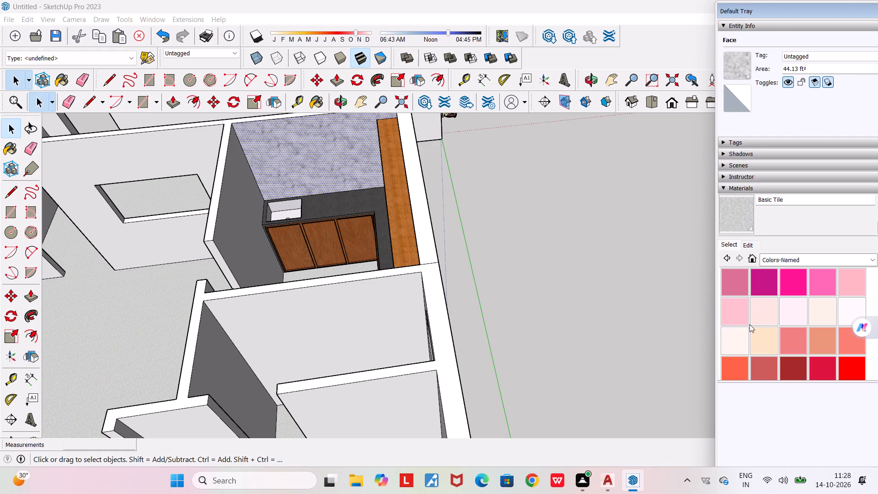
scroll(750, 324, down, 10)
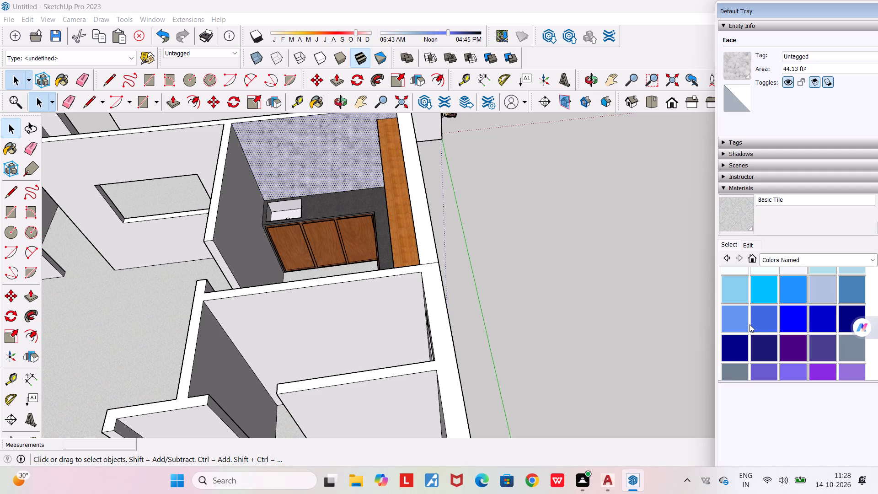
scroll(750, 324, down, 3)
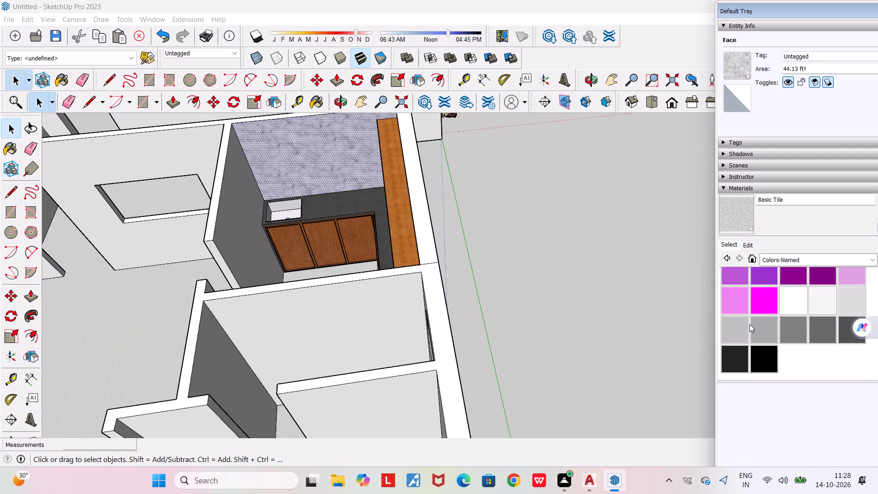
click(783, 328)
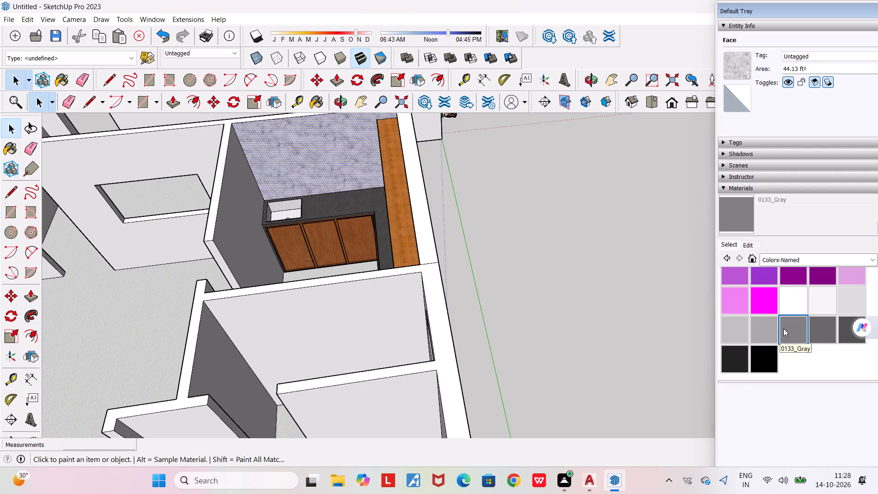
click(303, 156)
Paint the kitchen's opposite side wall, the short wall by its doorway and the backsplash below the upper cabinets with 0133_Gray.
middle_drag(303, 156, 395, 203)
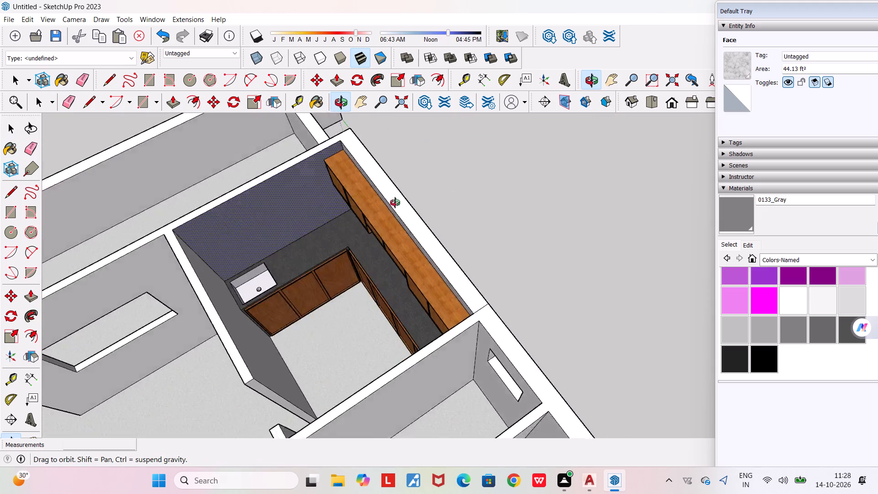
middle_drag(395, 203, 648, 151)
click(600, 298)
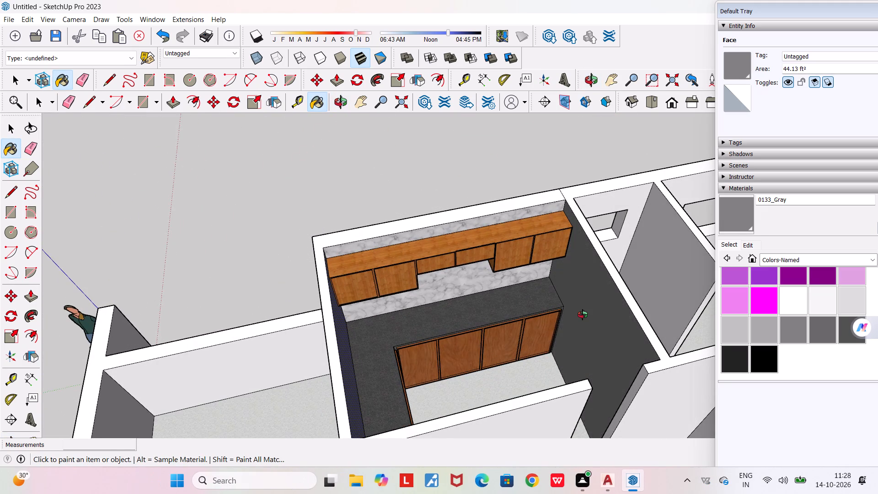
middle_drag(583, 315, 813, 348)
scroll(657, 168, up, 3)
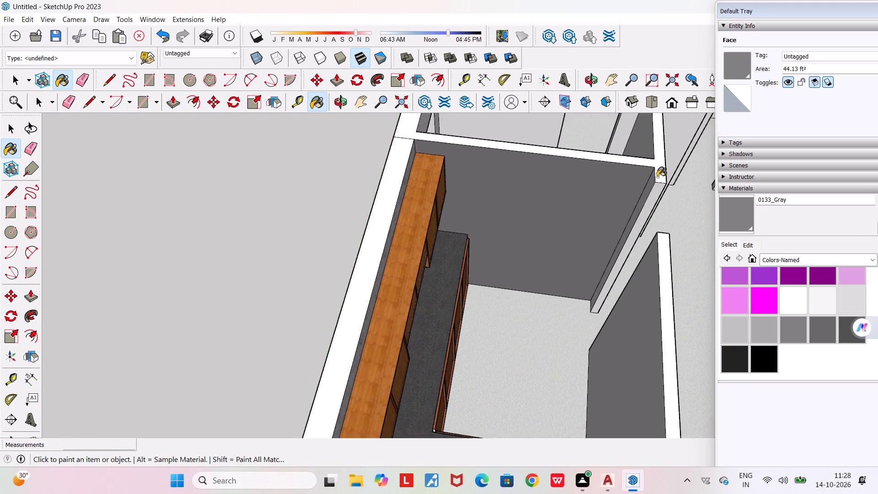
scroll(657, 177, up, 15)
click(654, 202)
scroll(654, 202, down, 7)
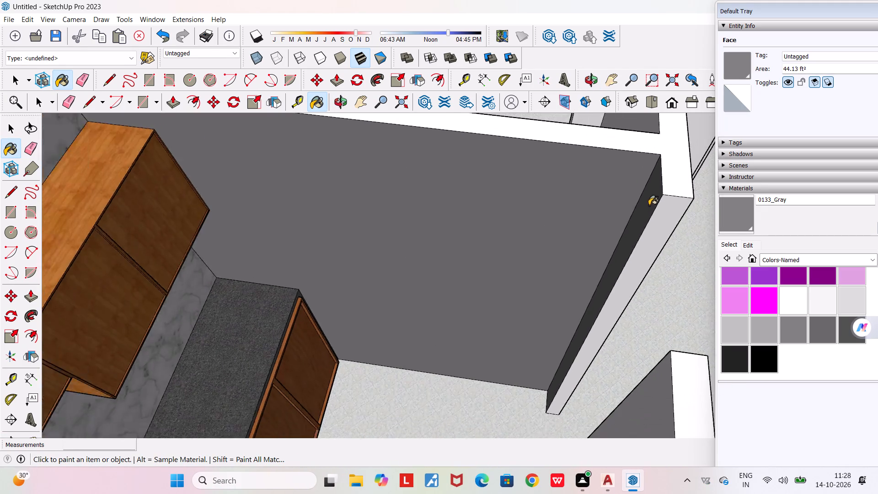
scroll(649, 205, down, 1)
middle_drag(519, 249, 314, 231)
click(191, 153)
scroll(190, 155, down, 4)
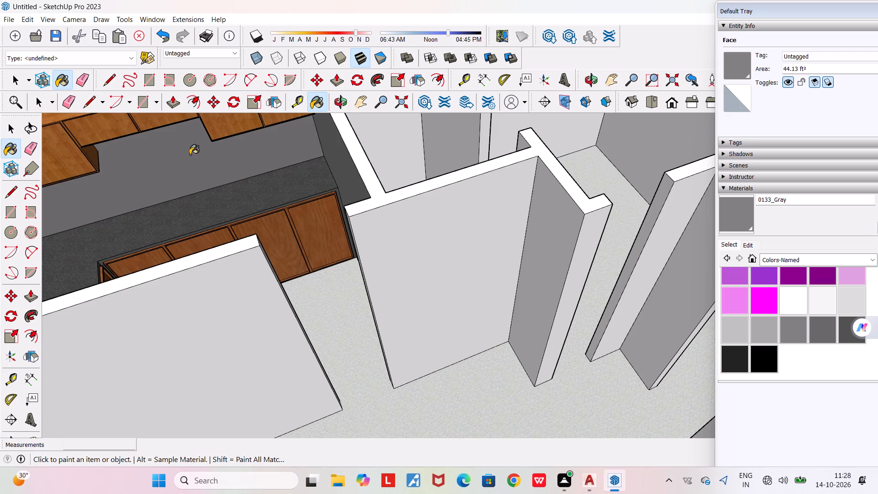
middle_drag(196, 205, 131, 182)
scroll(131, 182, down, 10)
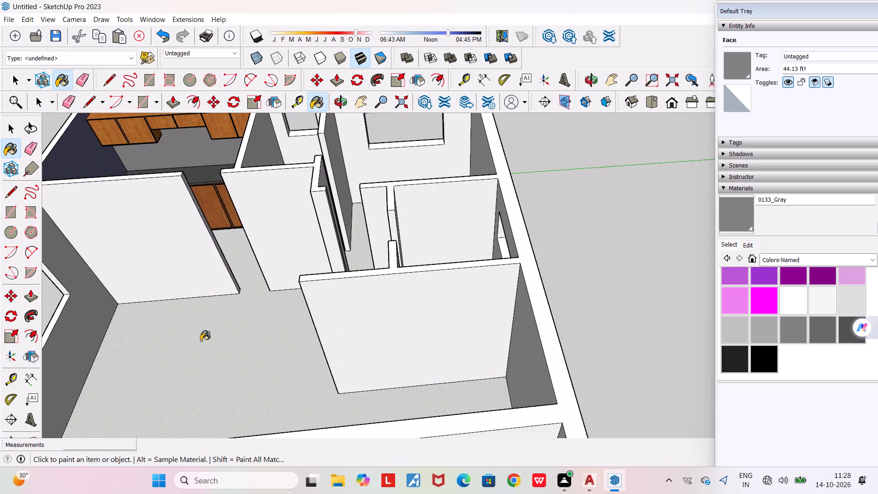
scroll(201, 341, down, 4)
key(space)
click(195, 130)
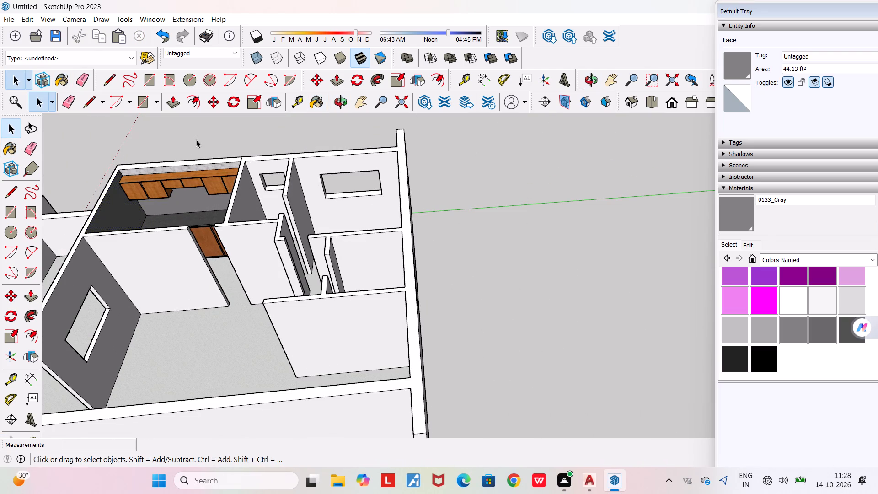
Paint the remaining marble wall strip above the kitchen's upper cabinets with 0133_Gray.
middle_drag(200, 141, 353, 103)
scroll(353, 103, down, 5)
middle_drag(242, 254, 148, 243)
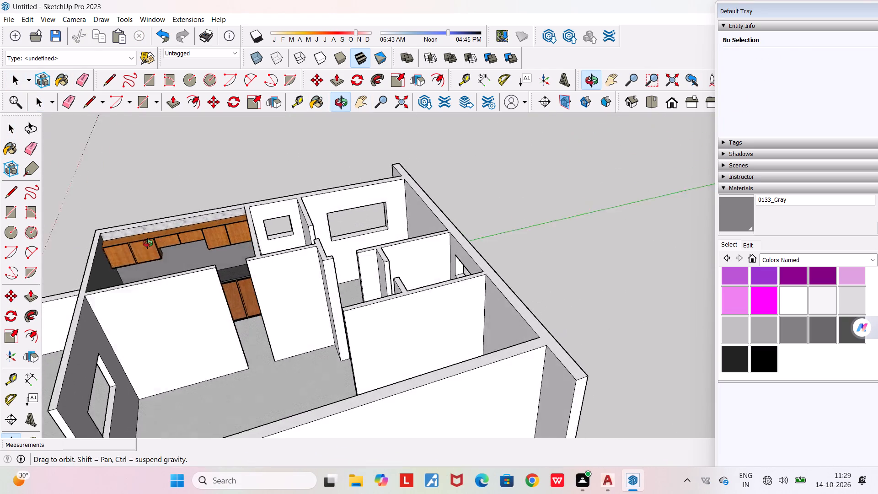
middle_drag(148, 243, 140, 239)
scroll(162, 253, up, 5)
scroll(210, 195, up, 4)
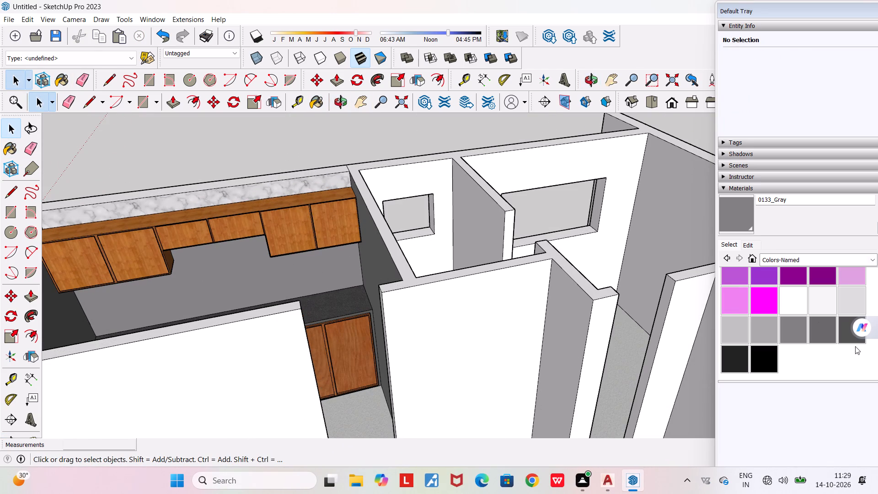
click(736, 221)
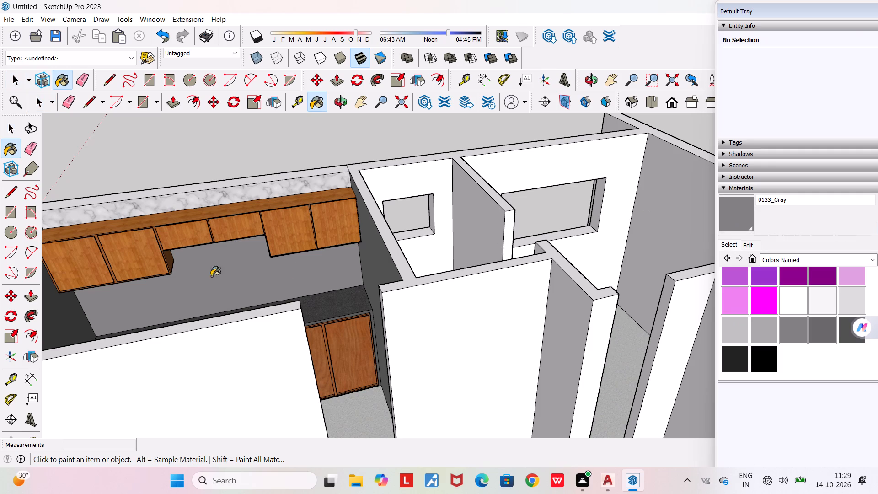
scroll(180, 190, up, 3)
click(179, 209)
scroll(179, 210, down, 5)
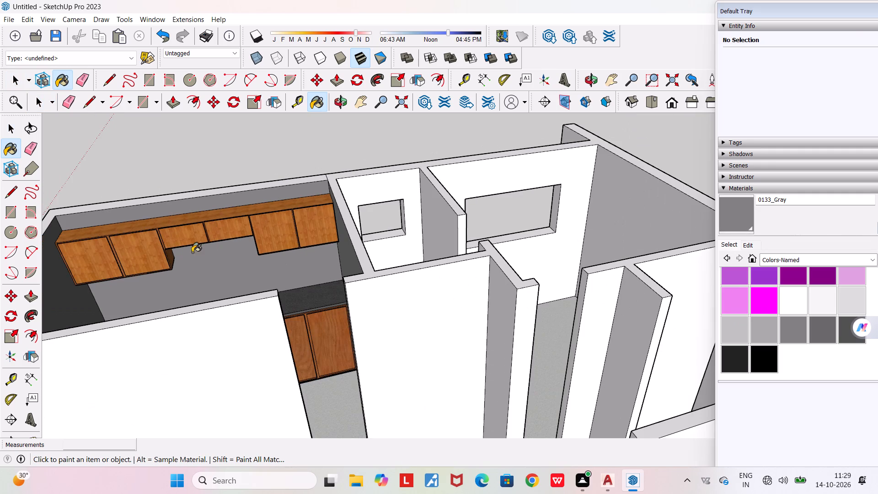
key(space)
key(space)
Examine the gray kitchen walls together with the dark countertop, sink and wood cabinets up close.
middle_drag(241, 151, 89, 191)
scroll(89, 191, down, 6)
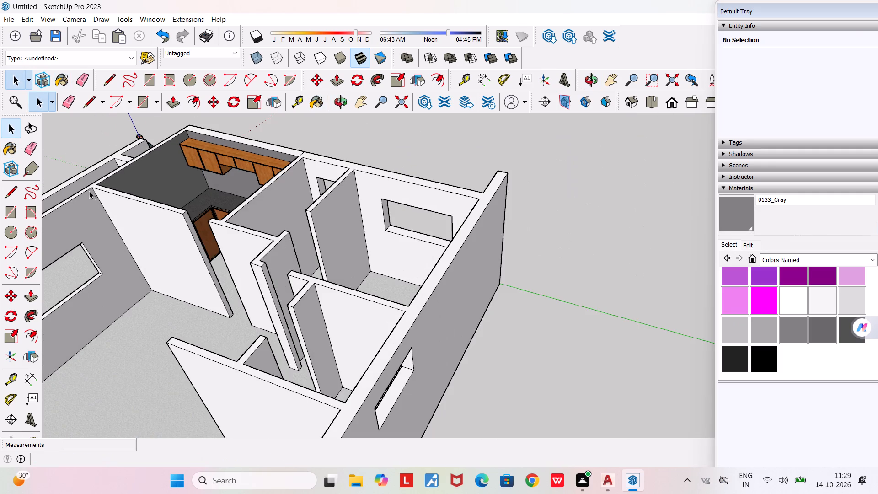
scroll(147, 176, up, 12)
middle_drag(215, 236, 132, 272)
scroll(132, 272, up, 1)
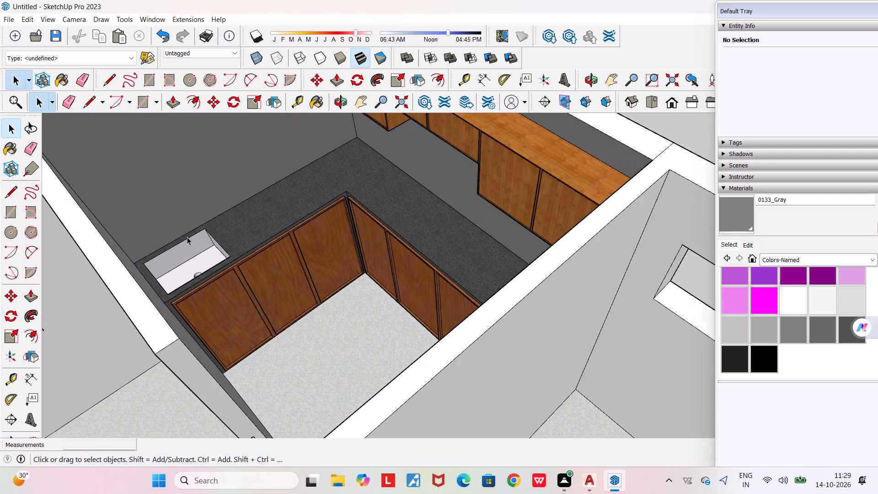
scroll(207, 224, up, 4)
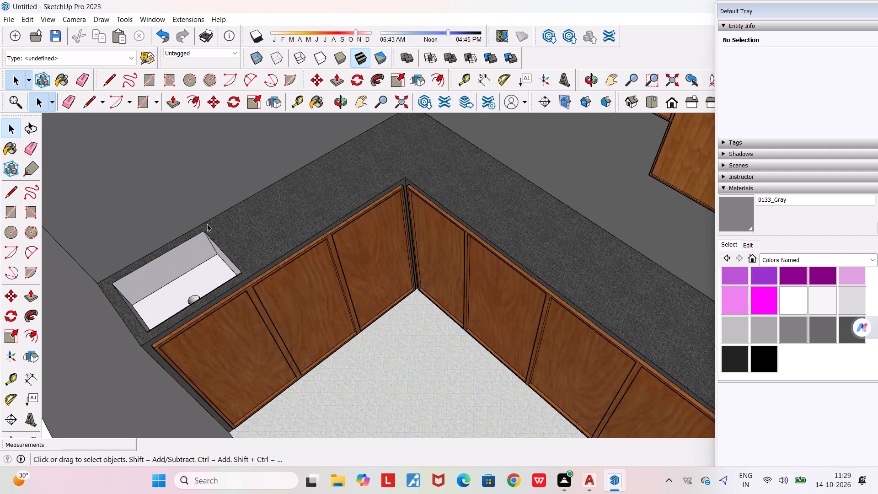
scroll(207, 224, down, 7)
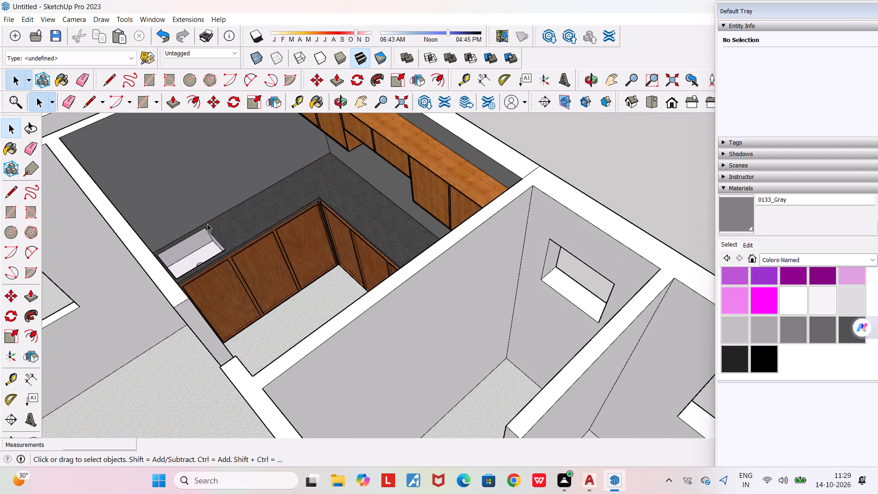
Repaint the kitchen countertop with Carrera Marble from the Stone collection.
click(726, 260)
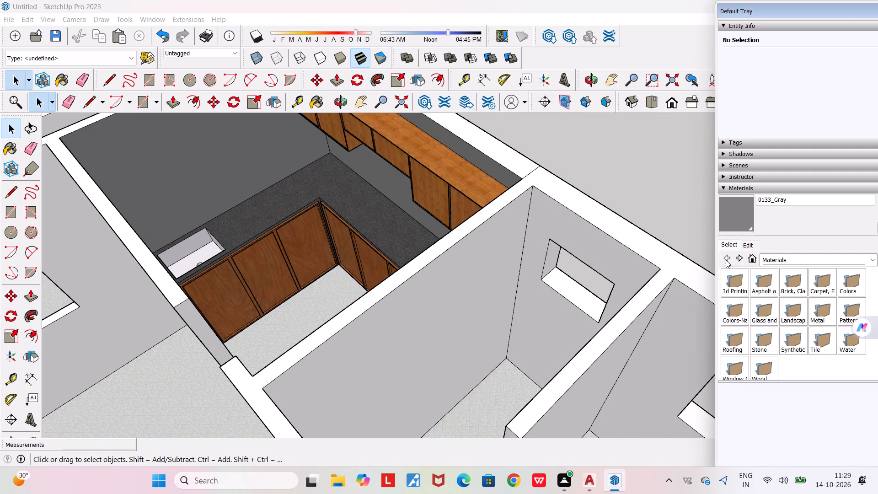
click(831, 344)
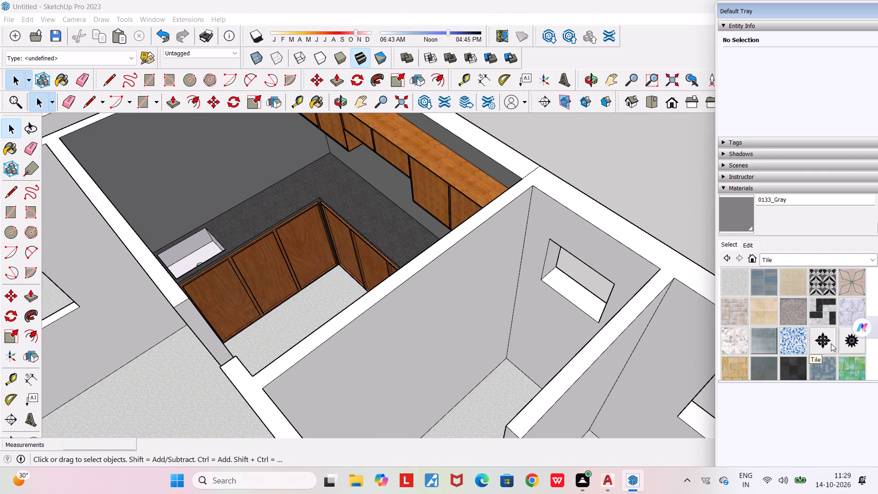
click(726, 261)
click(760, 338)
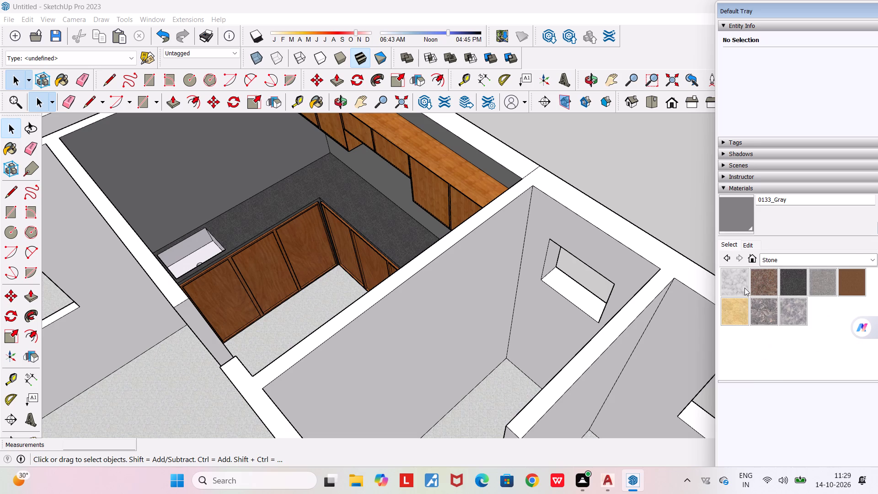
click(742, 287)
click(371, 200)
scroll(371, 201, down, 2)
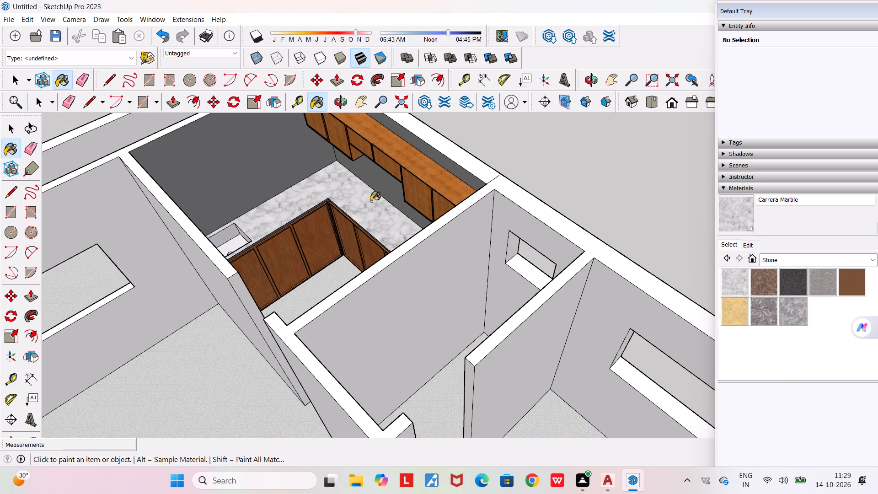
middle_drag(361, 233, 472, 172)
key(space)
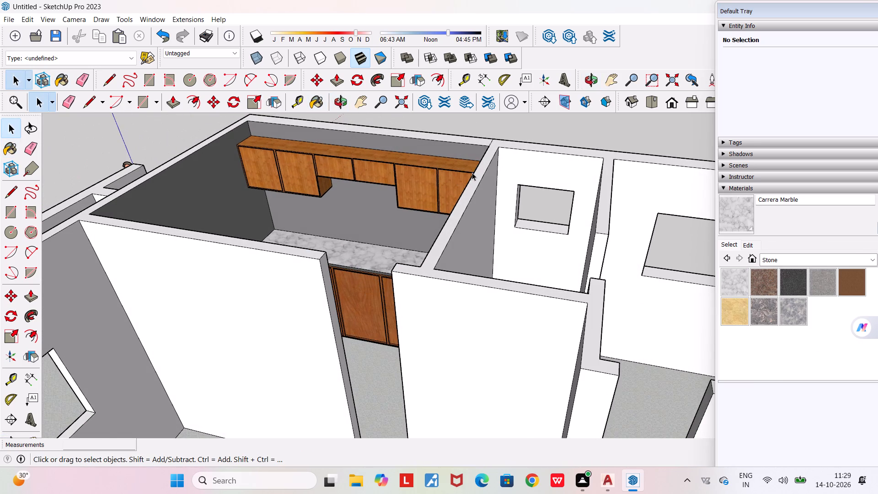
Examine the marble countertop, gray kitchen walls and the small room beside the kitchen from several angles.
scroll(472, 172, down, 4)
middle_drag(429, 286, 248, 336)
scroll(248, 336, down, 4)
scroll(392, 260, up, 2)
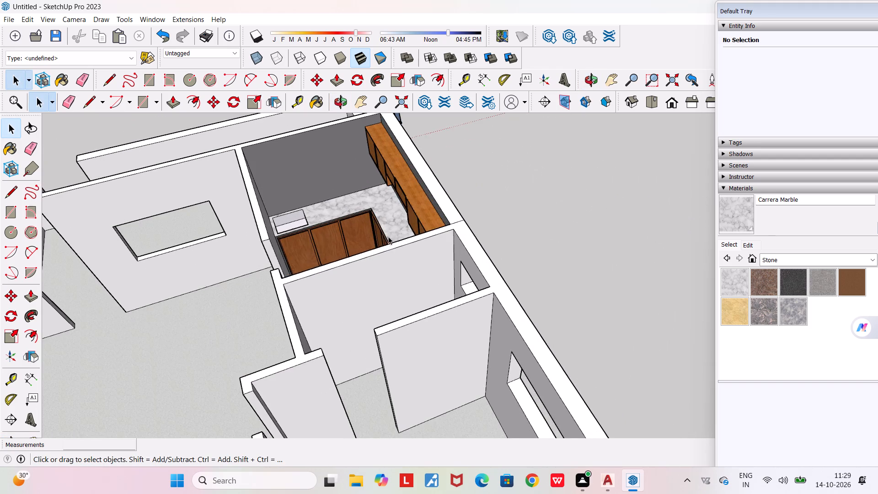
scroll(388, 236, up, 3)
middle_drag(396, 256, 402, 274)
scroll(402, 274, down, 10)
middle_drag(271, 347, 303, 366)
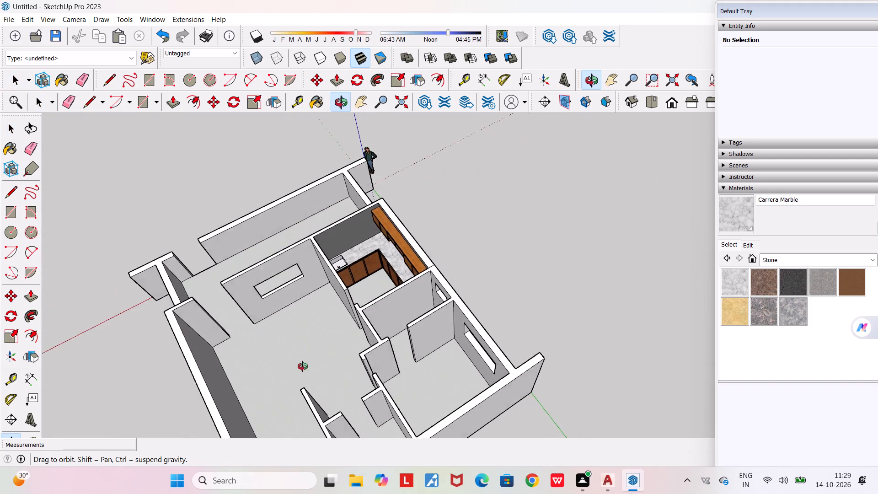
middle_drag(303, 366, 541, 370)
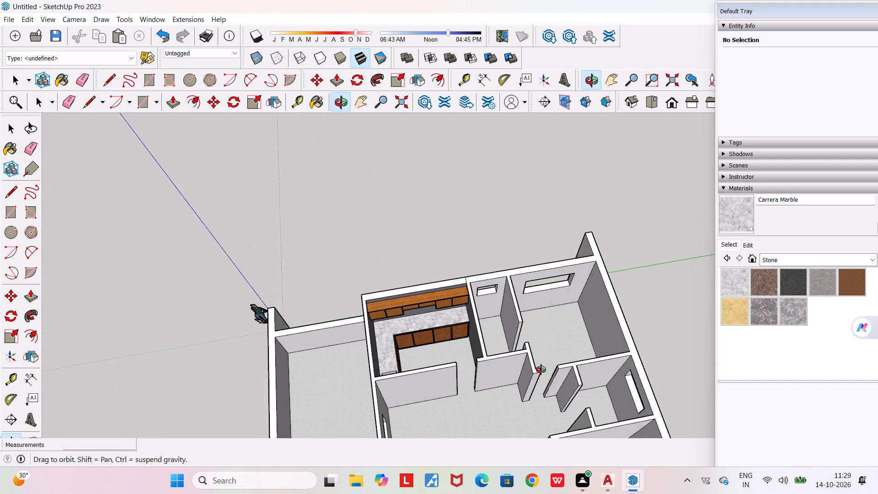
middle_drag(541, 370, 540, 368)
scroll(518, 328, up, 6)
middle_drag(516, 327, 455, 324)
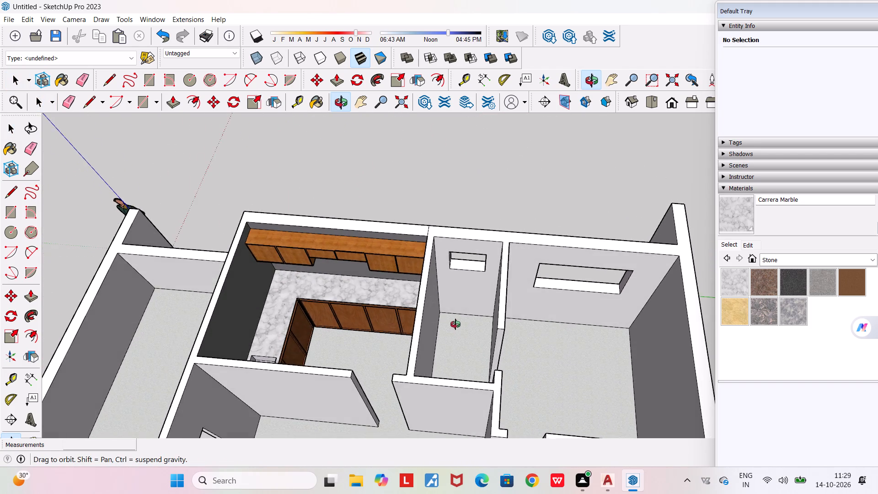
middle_drag(455, 324, 460, 327)
scroll(489, 333, up, 5)
middle_drag(465, 308, 494, 279)
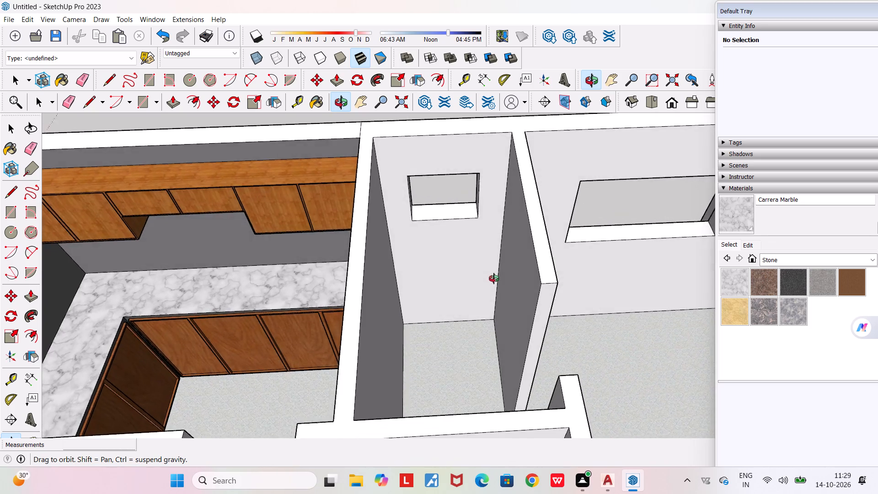
middle_drag(494, 279, 489, 274)
scroll(481, 297, up, 6)
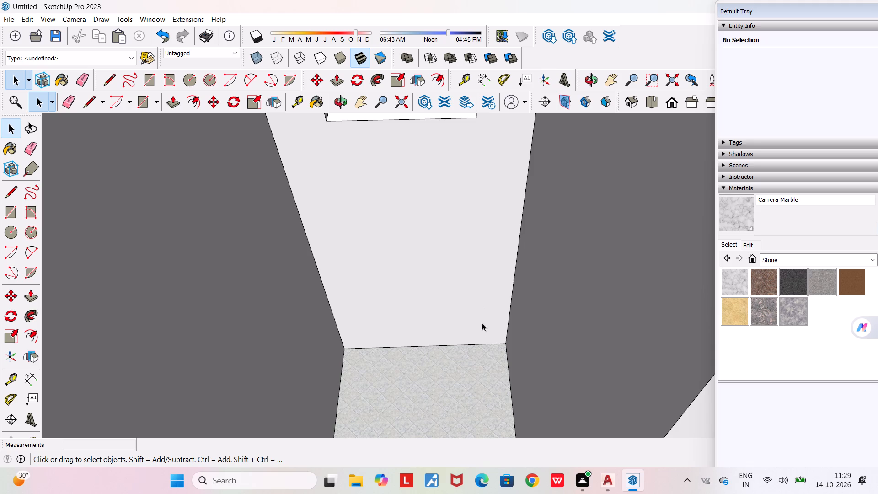
Examine the small room beside the kitchen closely from directly above.
click(651, 101)
scroll(514, 290, down, 20)
scroll(514, 290, down, 4)
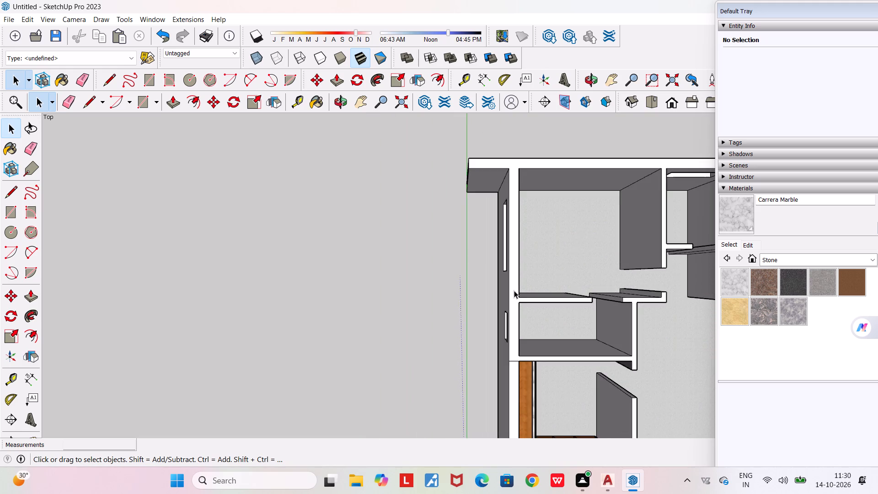
scroll(514, 290, down, 4)
scroll(616, 317, up, 5)
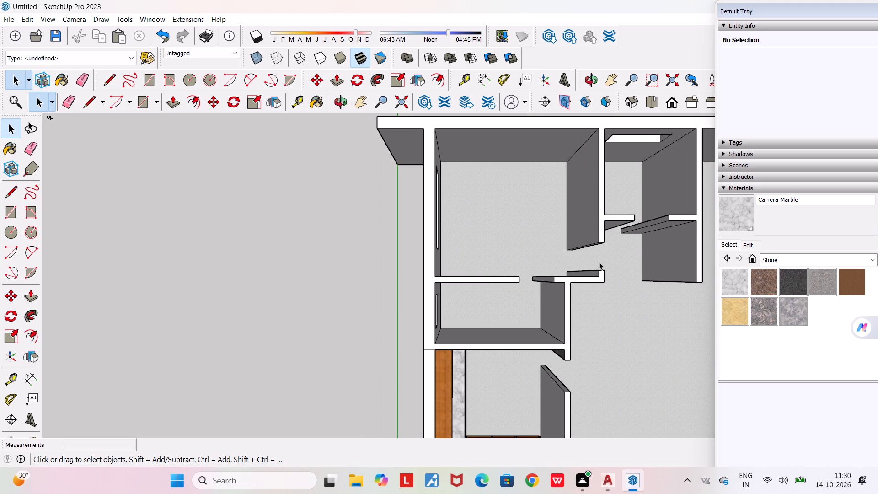
click(608, 81)
drag(528, 295, 498, 281)
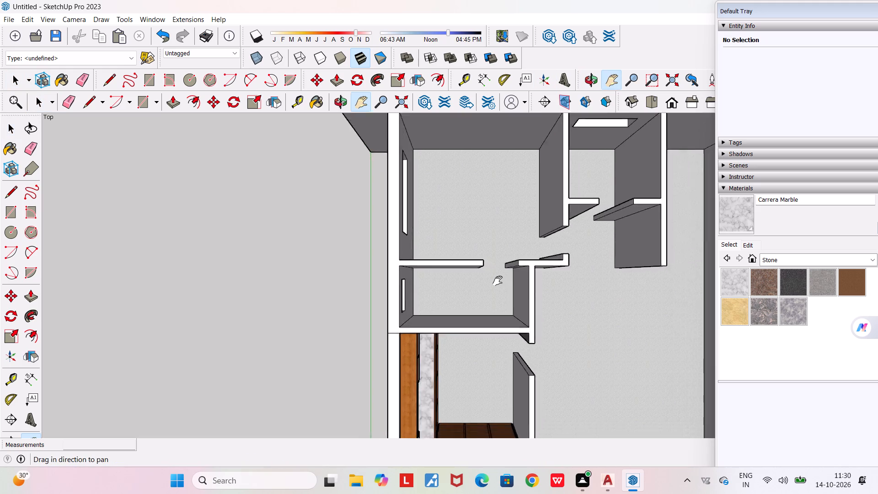
drag(498, 281, 460, 266)
scroll(384, 270, up, 11)
scroll(436, 278, down, 3)
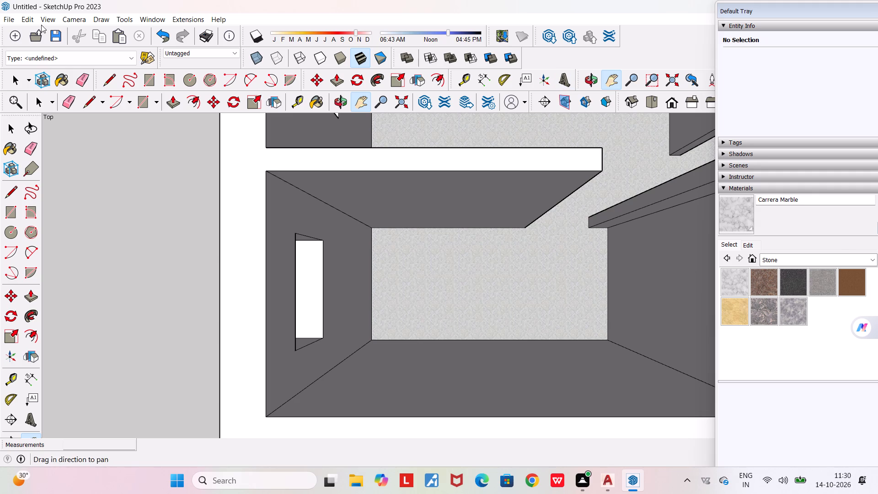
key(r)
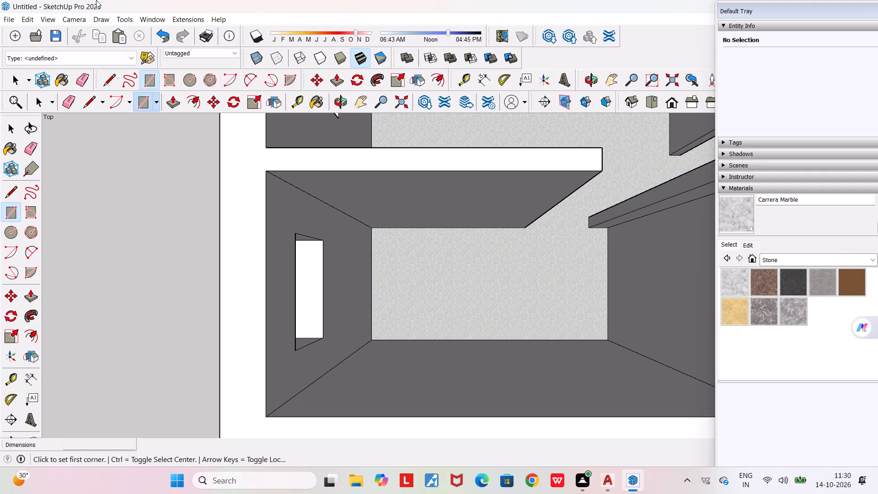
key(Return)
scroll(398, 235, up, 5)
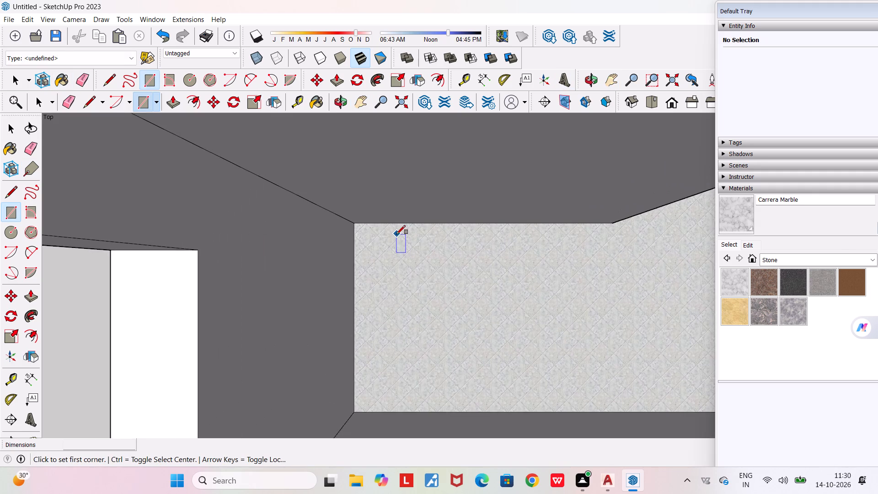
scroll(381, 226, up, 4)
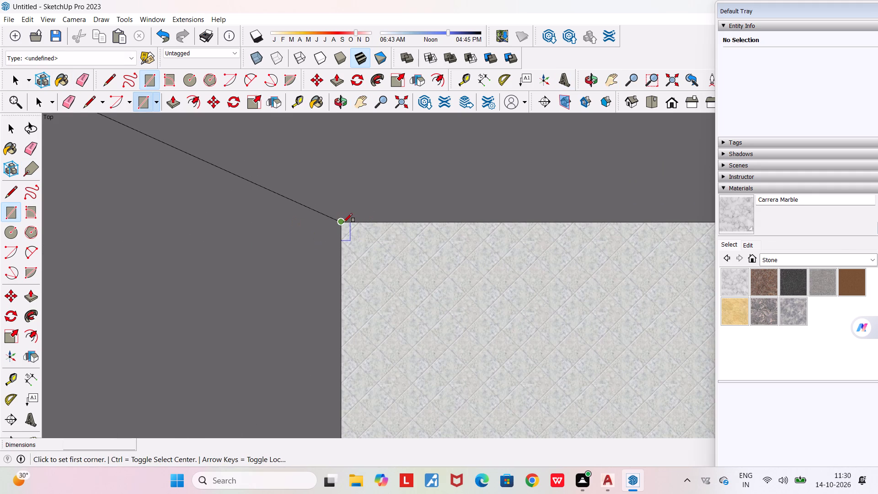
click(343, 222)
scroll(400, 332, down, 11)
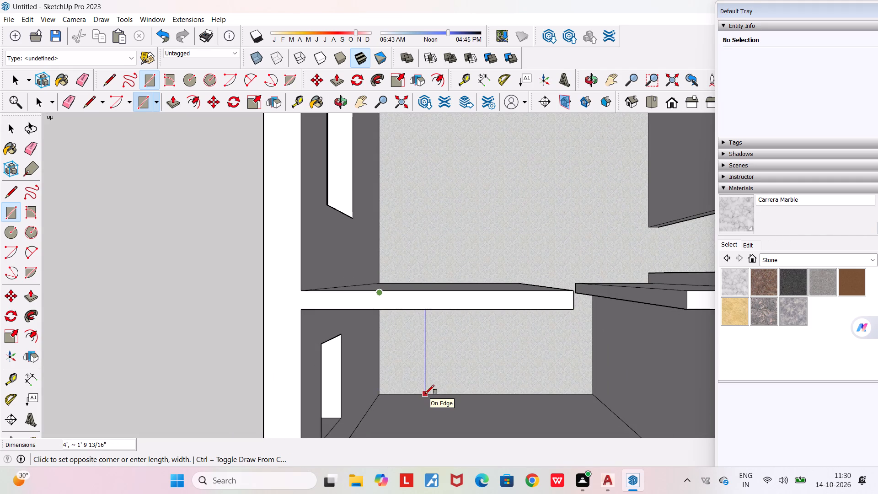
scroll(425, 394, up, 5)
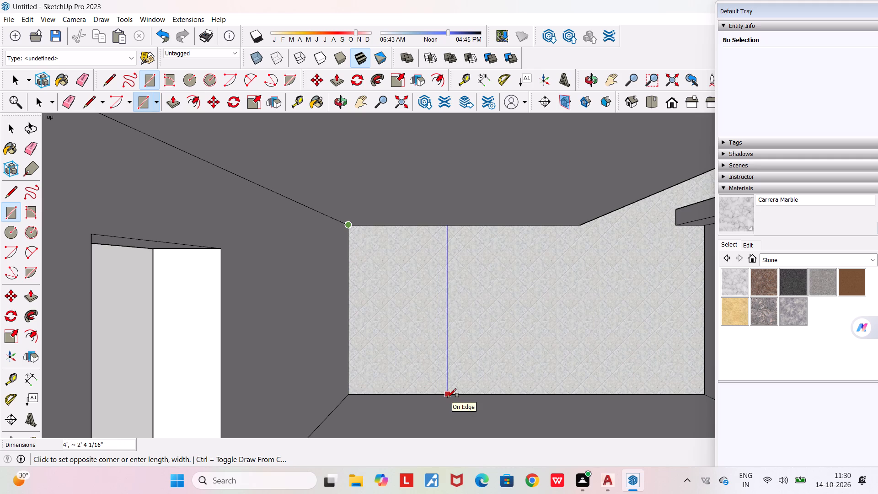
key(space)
Place a guide line on the small room's floor, 2' from the wall with the window.
scroll(396, 291, up, 2)
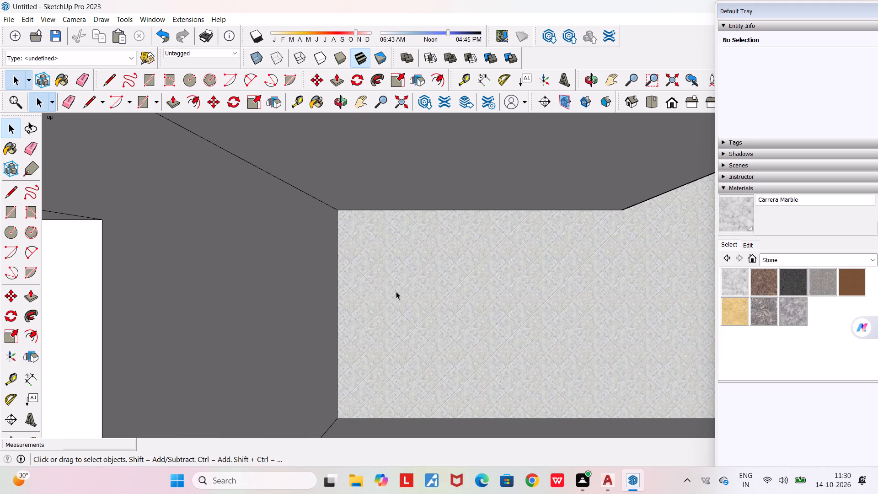
key(t)
key(Return)
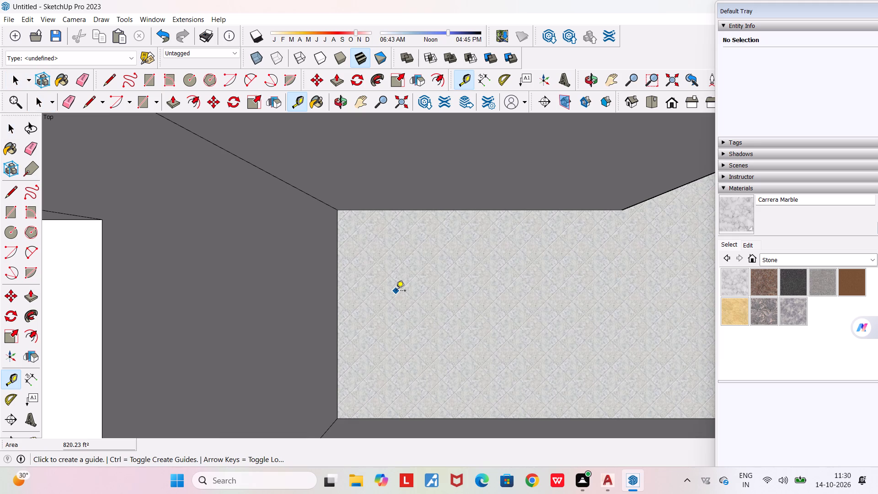
click(336, 317)
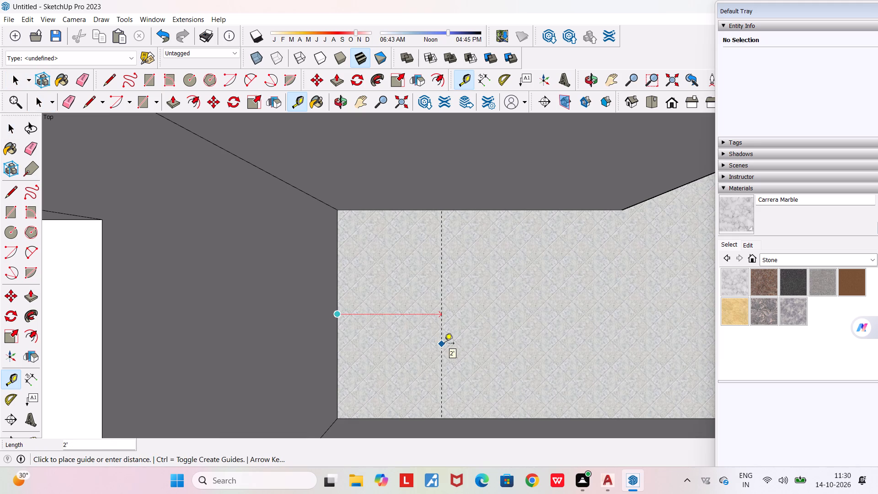
text(2')
key(Return)
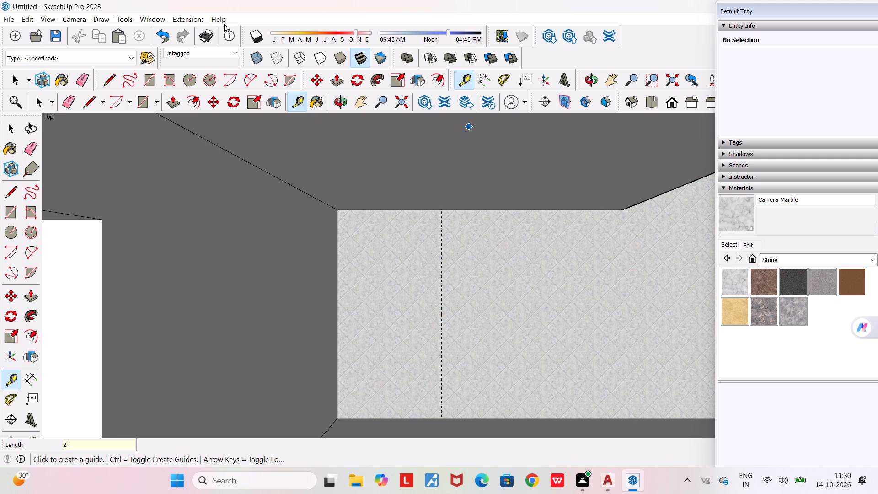
Draw a 4' by 2' rectangle on the small room's floor between the window wall and the guide.
click(141, 97)
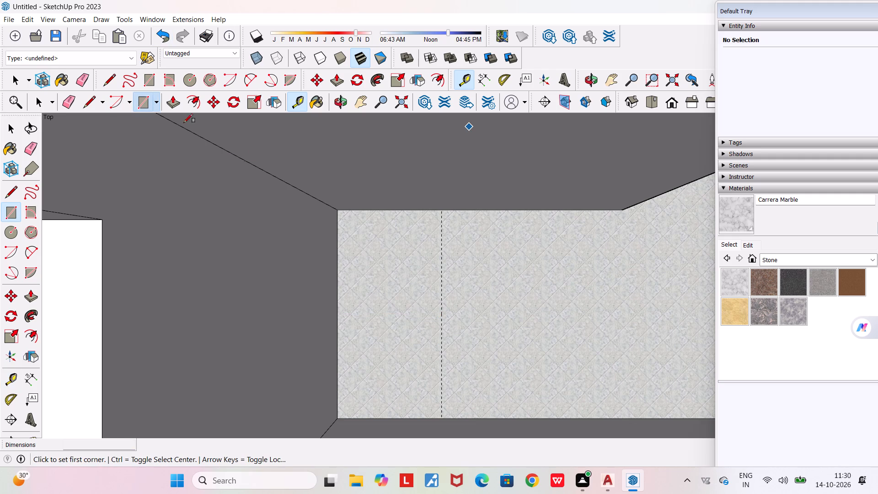
click(336, 209)
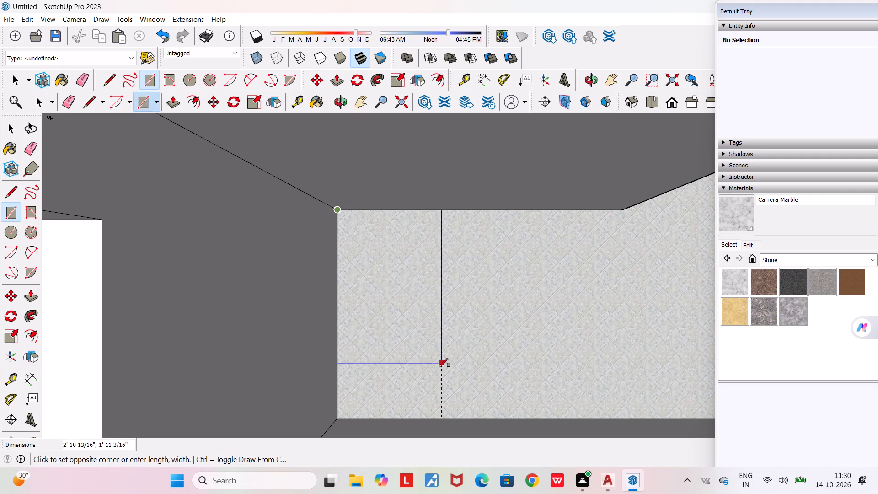
click(444, 418)
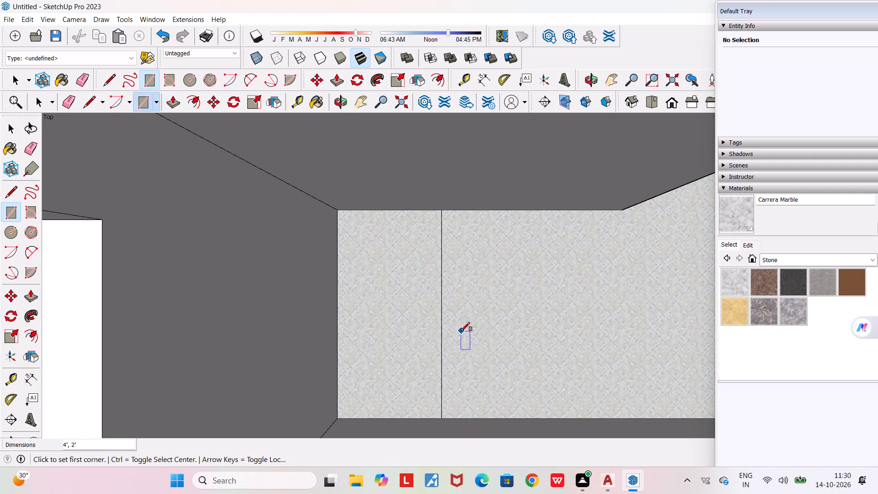
key(Escape)
Examine the outlined floor strip in the small room from inside and outside, along with the kitchen and adjoining room.
middle_drag(436, 317, 385, 285)
scroll(385, 285, down, 4)
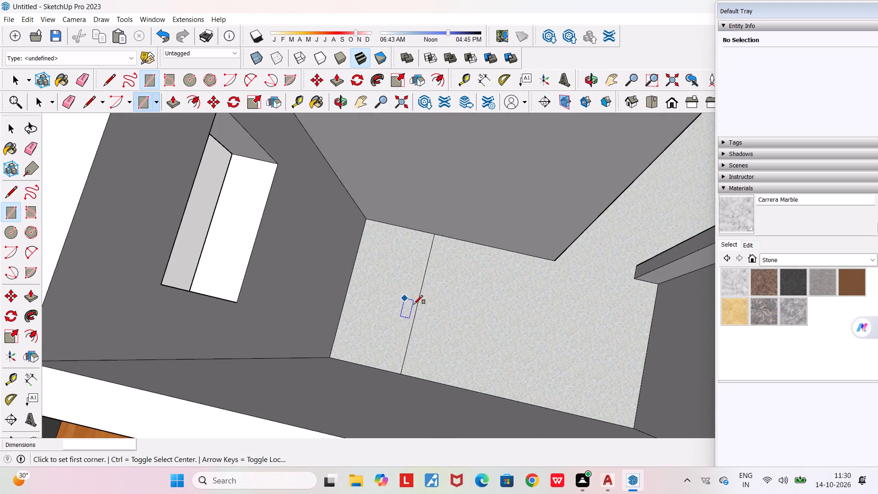
middle_drag(443, 333, 333, 307)
scroll(333, 307, down, 4)
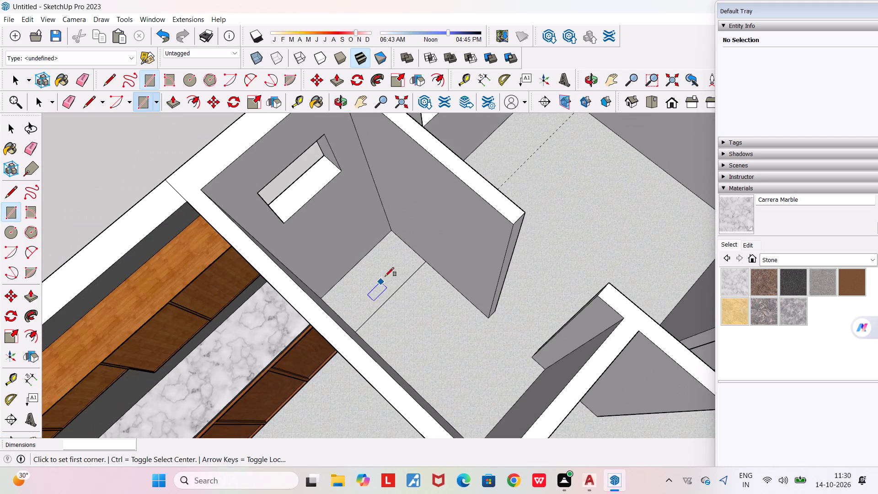
middle_drag(377, 266, 371, 179)
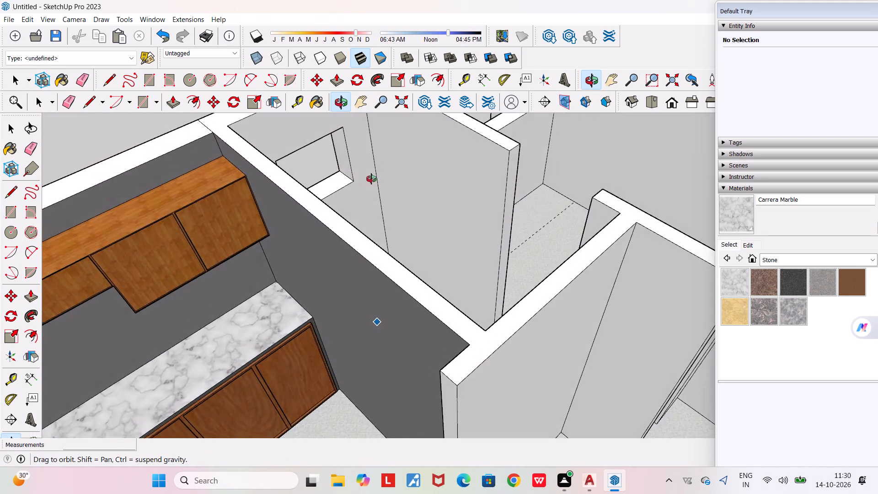
middle_drag(371, 179, 679, 115)
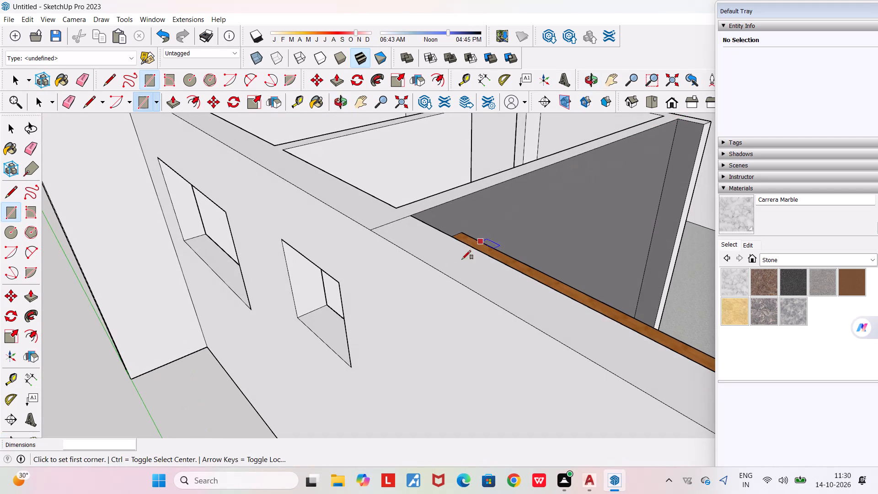
middle_drag(427, 287, 597, 136)
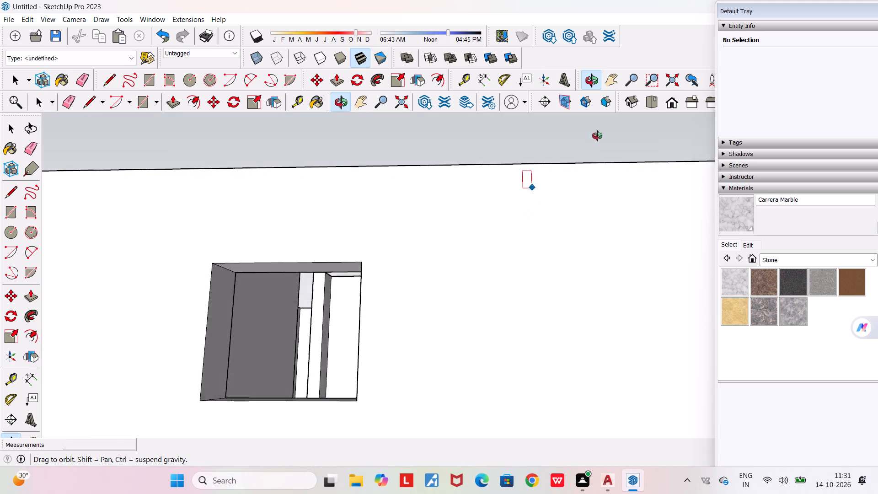
middle_drag(597, 136, 130, 341)
scroll(130, 341, down, 9)
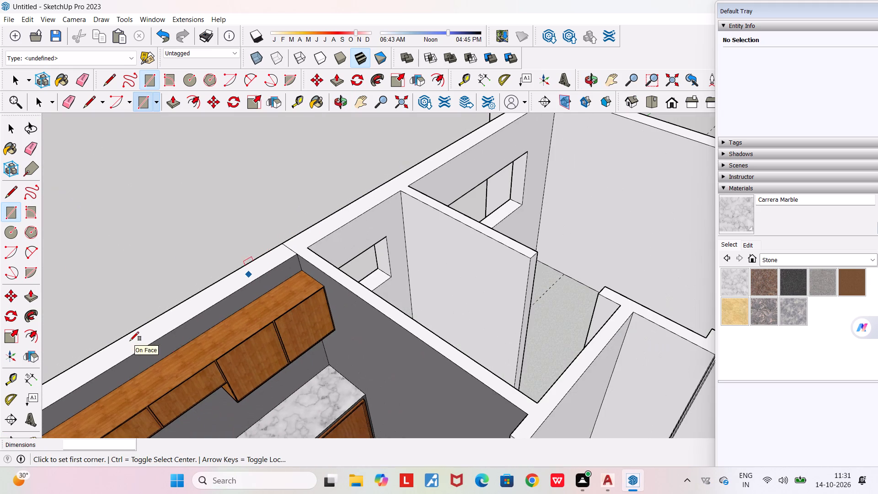
middle_drag(365, 330, 146, 346)
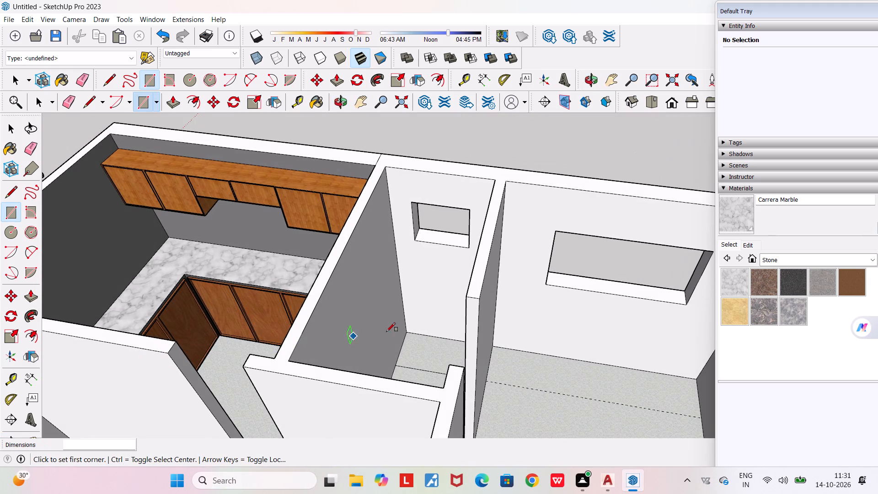
Erase the guide line where it crosses the floor of the larger room next to the small room.
key(space)
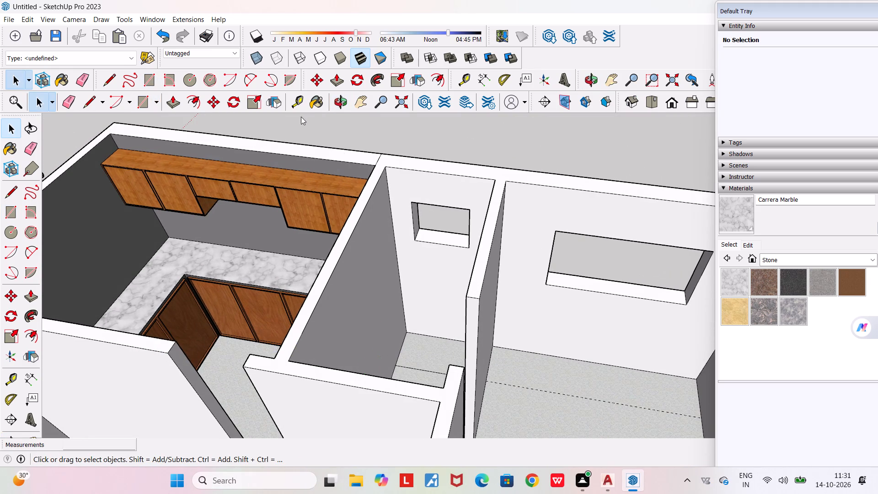
click(72, 102)
drag(550, 384, 550, 393)
scroll(438, 369, up, 5)
middle_drag(438, 369, 510, 354)
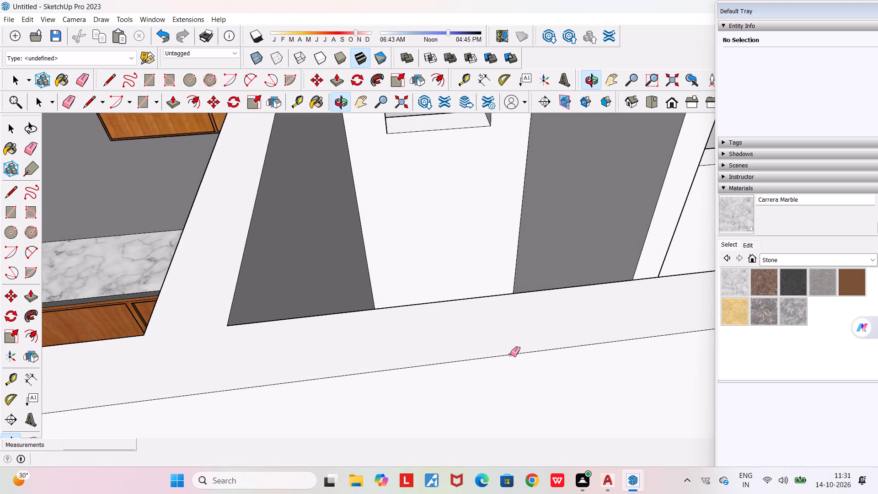
middle_drag(510, 355, 497, 443)
key(space)
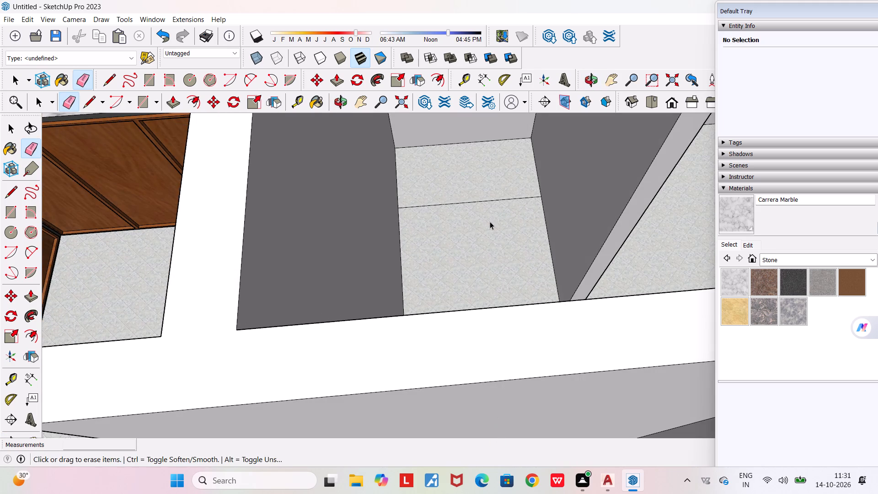
Examine the small room, its divided floor, walls and window, and its position between the kitchen and the larger room.
middle_drag(476, 149, 442, 189)
scroll(442, 189, down, 10)
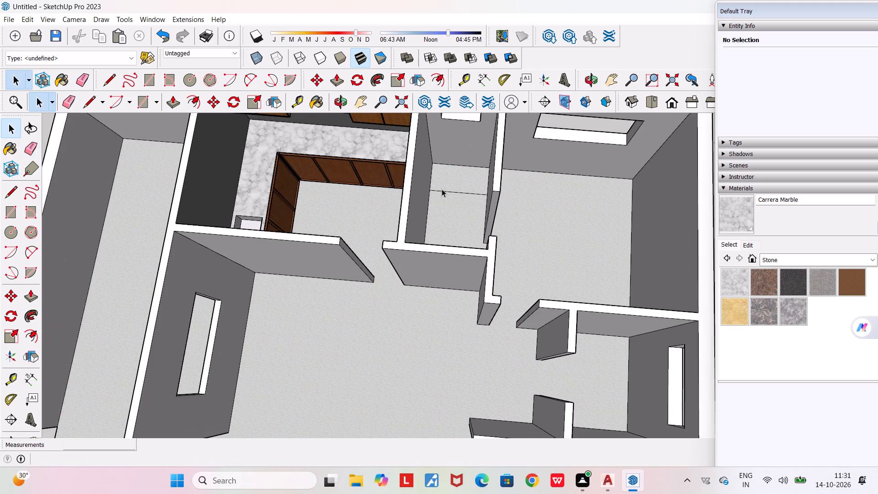
click(606, 79)
drag(515, 189, 530, 229)
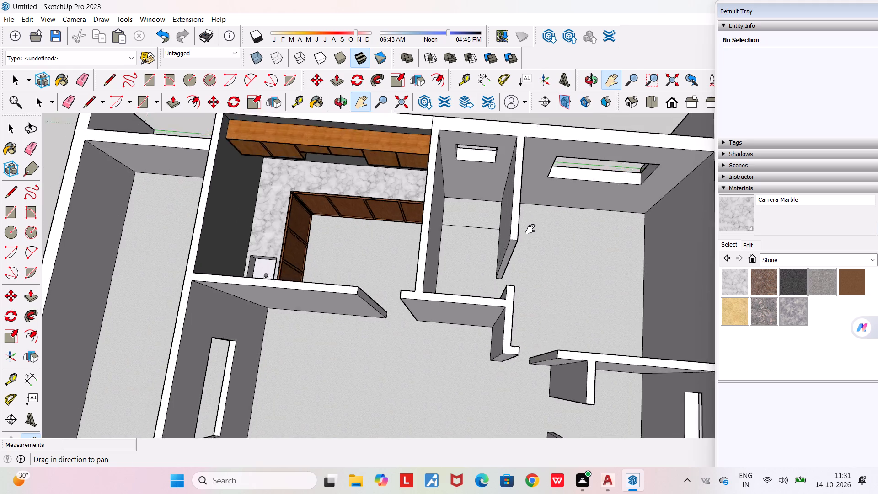
drag(530, 229, 397, 248)
middle_drag(409, 320, 475, 306)
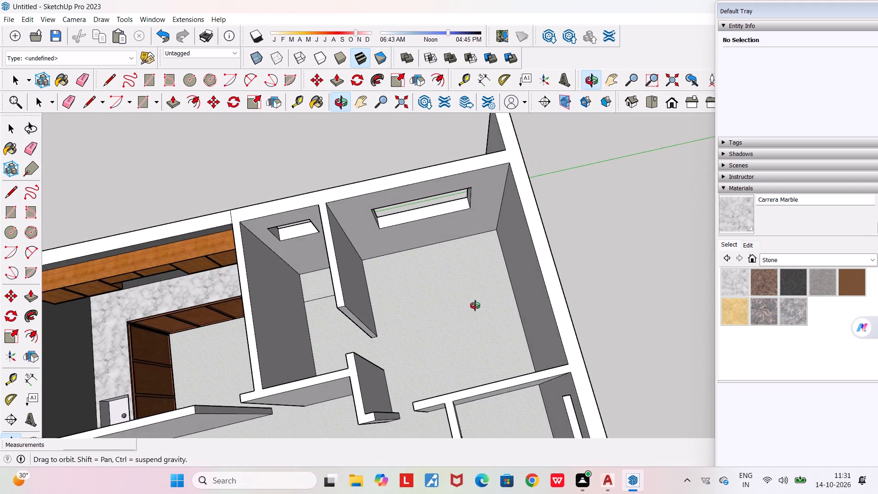
middle_drag(475, 306, 473, 303)
drag(461, 216, 667, 172)
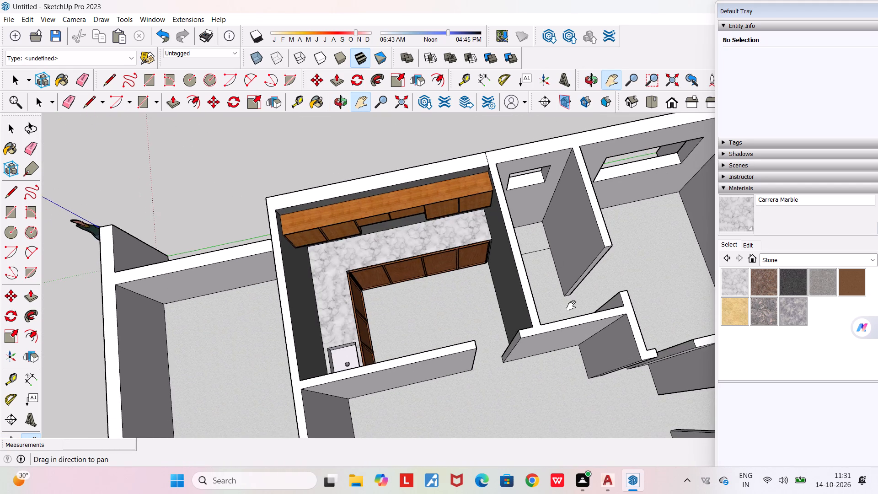
middle_drag(555, 295, 498, 293)
drag(539, 258, 469, 270)
middle_drag(542, 297, 554, 305)
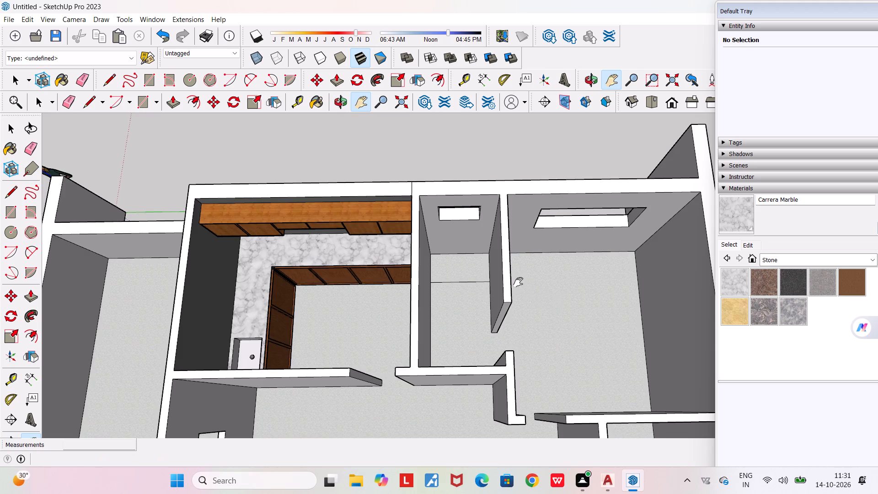
scroll(448, 240, up, 9)
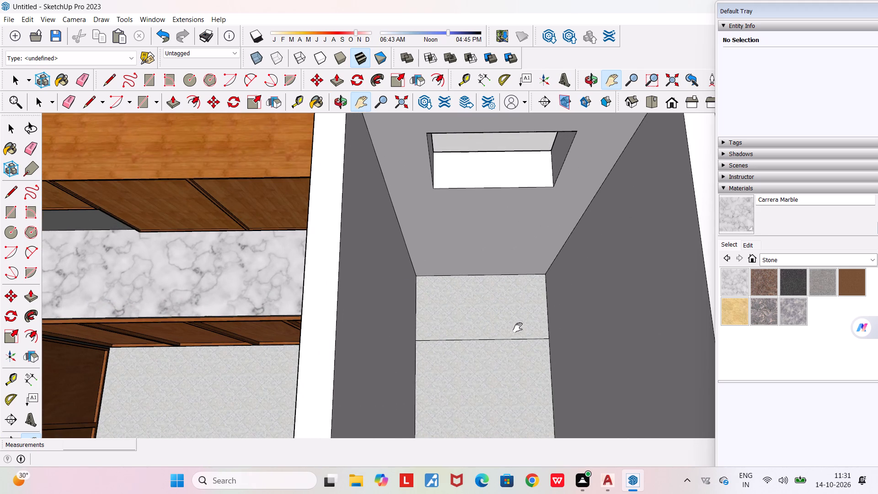
middle_drag(509, 323, 499, 238)
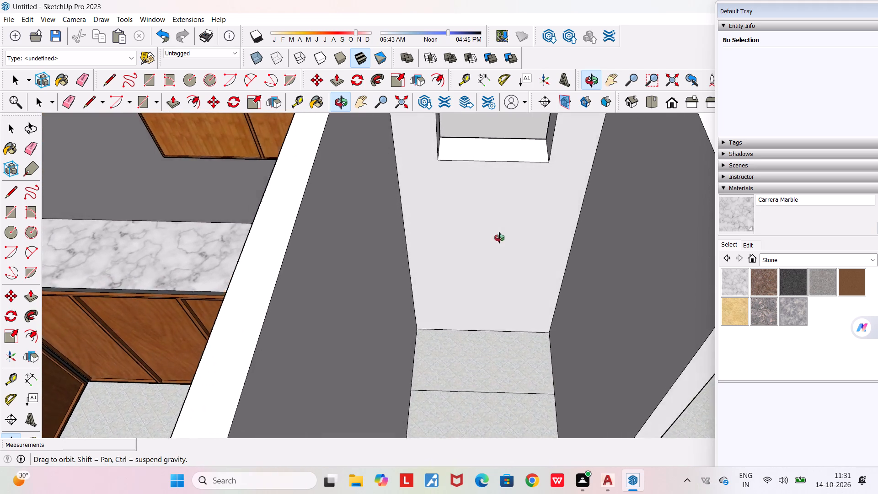
middle_drag(499, 238, 440, 240)
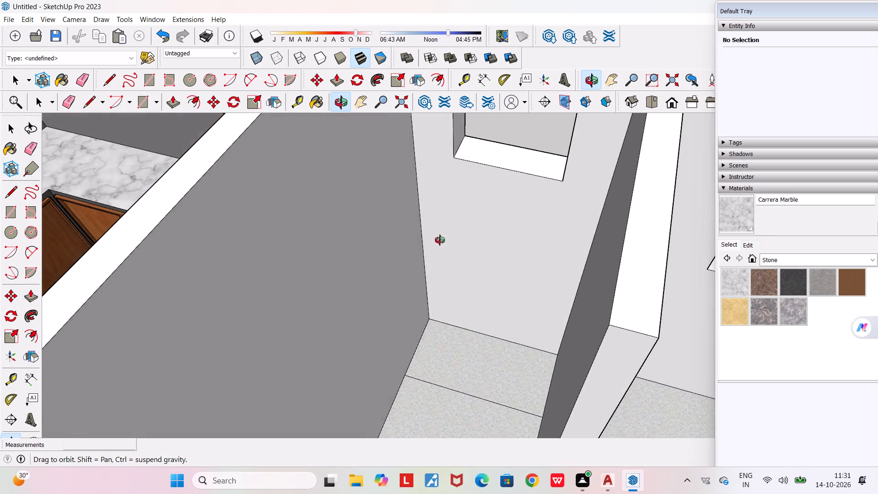
middle_drag(440, 240, 436, 237)
middle_drag(462, 326, 433, 270)
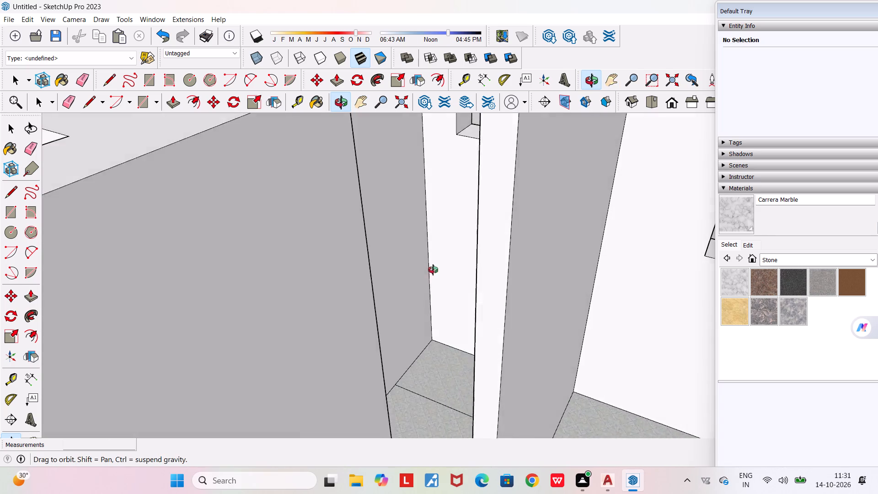
Examine the small room's divided floor and its position beside the kitchen and the larger room.
middle_drag(433, 270, 428, 268)
scroll(446, 351, up, 5)
middle_drag(423, 379, 418, 358)
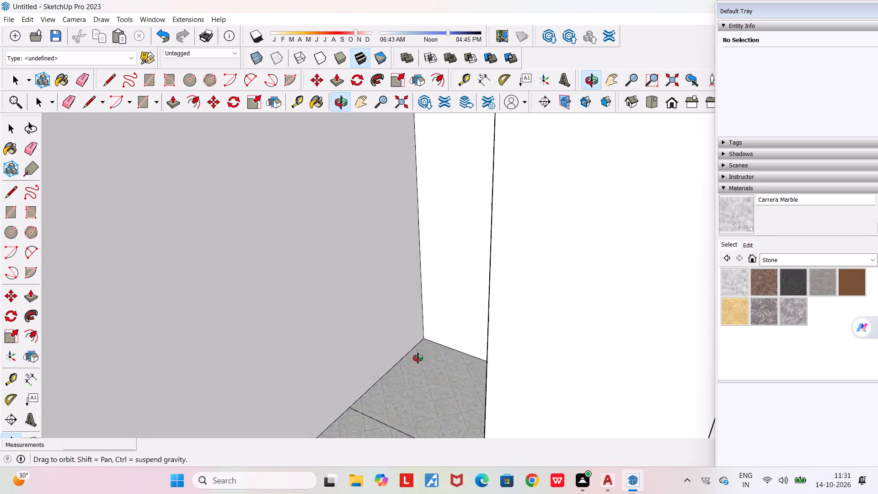
middle_drag(418, 358, 512, 305)
scroll(512, 306, down, 1)
middle_drag(512, 306, 441, 307)
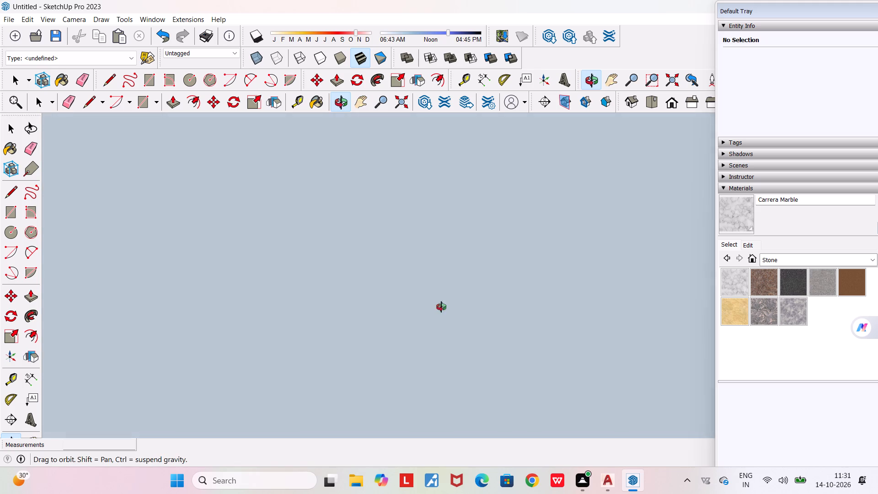
middle_drag(441, 307, 412, 323)
scroll(412, 323, down, 20)
scroll(412, 323, down, 11)
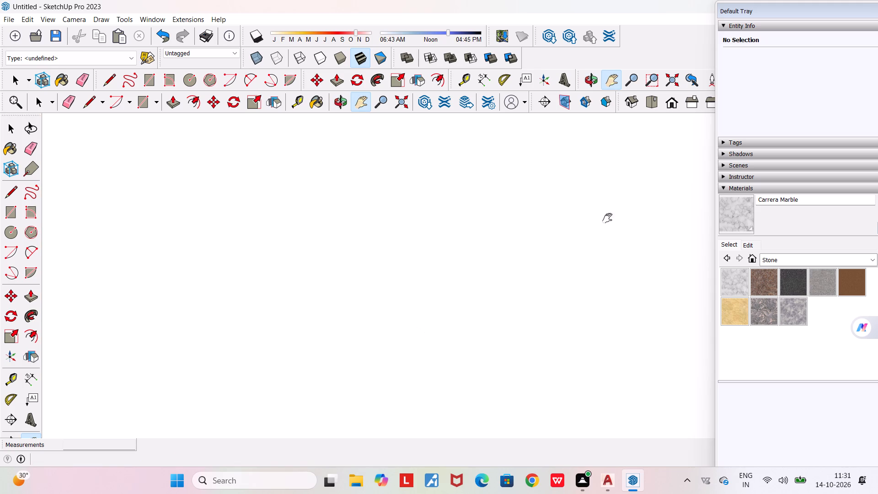
click(675, 76)
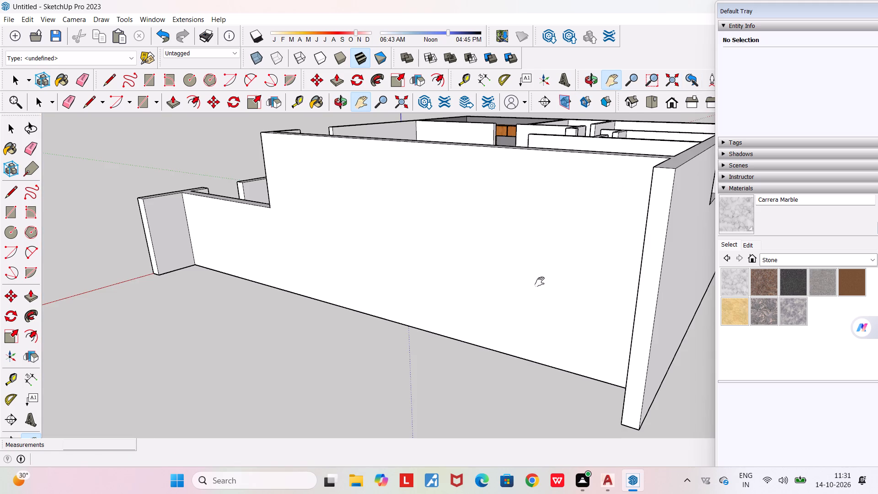
middle_drag(540, 282, 339, 432)
scroll(332, 428, down, 5)
scroll(466, 358, up, 4)
scroll(503, 381, up, 4)
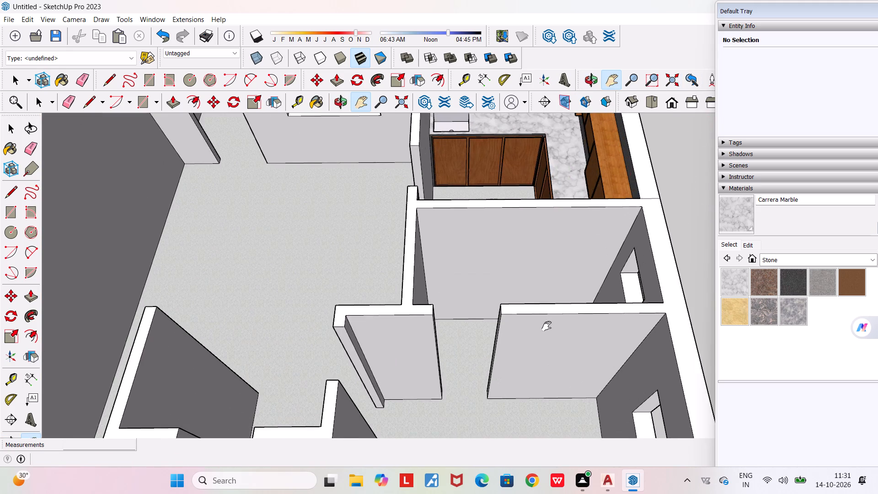
middle_drag(547, 326, 512, 429)
scroll(539, 393, up, 7)
middle_drag(548, 370, 566, 380)
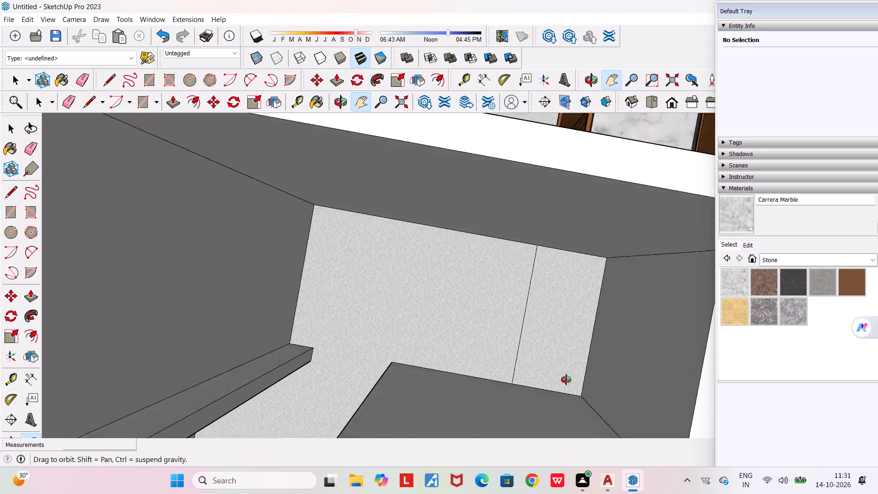
middle_drag(566, 380, 662, 369)
scroll(663, 369, down, 10)
middle_drag(581, 356, 800, 355)
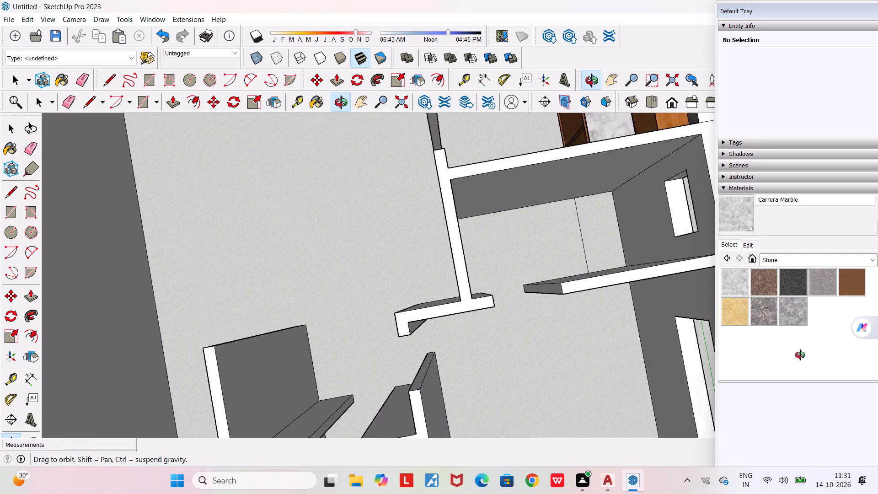
middle_drag(800, 355, 838, 352)
middle_drag(600, 223, 819, 186)
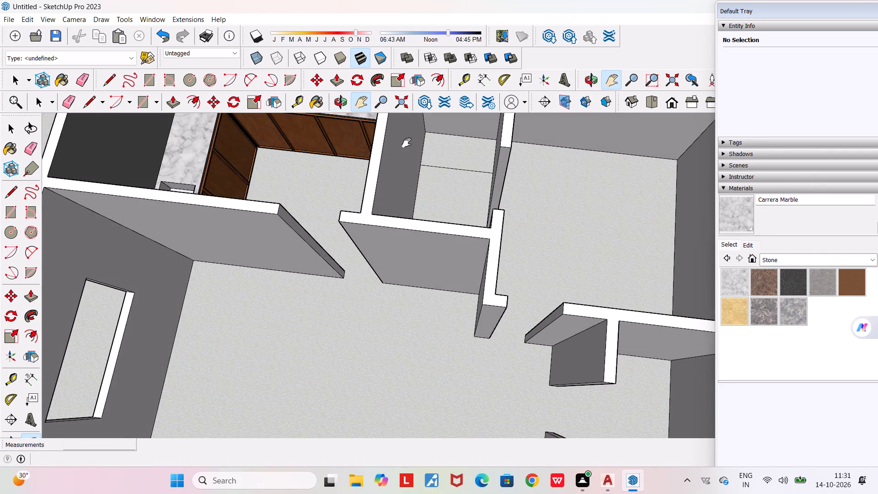
scroll(407, 143, up, 4)
middle_drag(421, 226, 471, 258)
scroll(471, 258, down, 3)
middle_drag(448, 244, 432, 234)
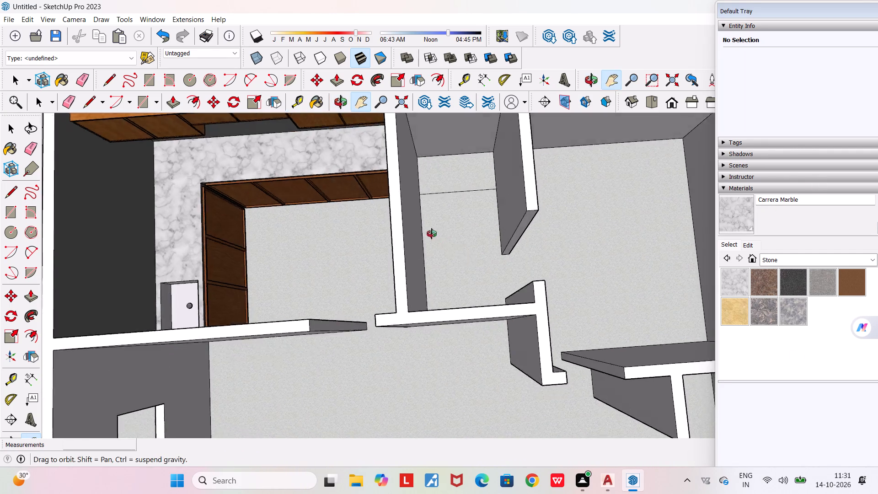
middle_drag(432, 234, 410, 177)
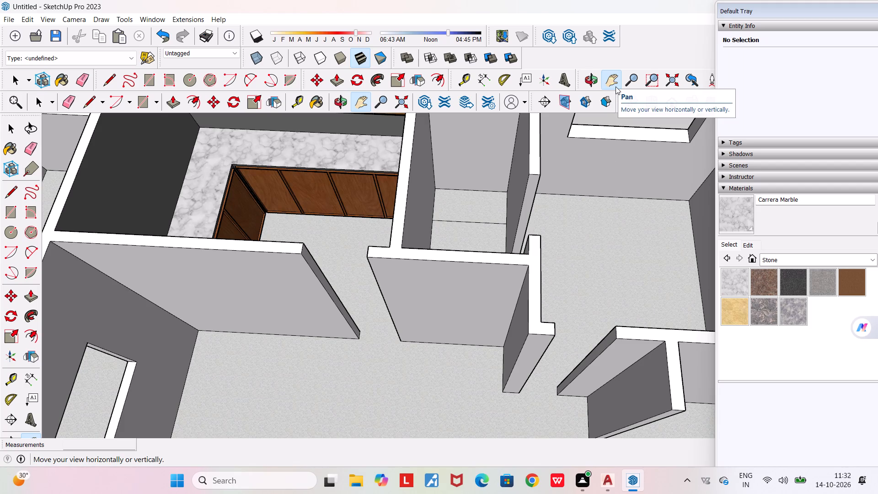
Push/Pull the 4' by 2' floor strip under the small room's window up by 2.5'.
drag(455, 247, 396, 325)
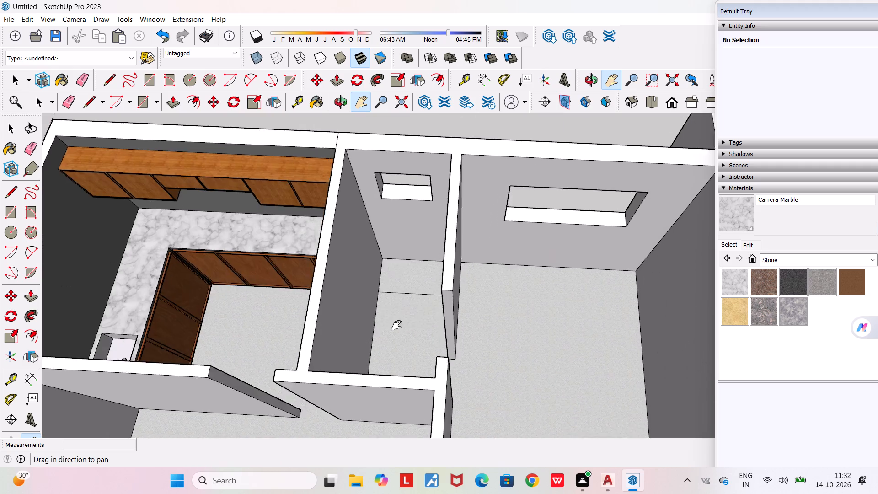
drag(396, 325, 379, 354)
middle_drag(387, 322, 435, 292)
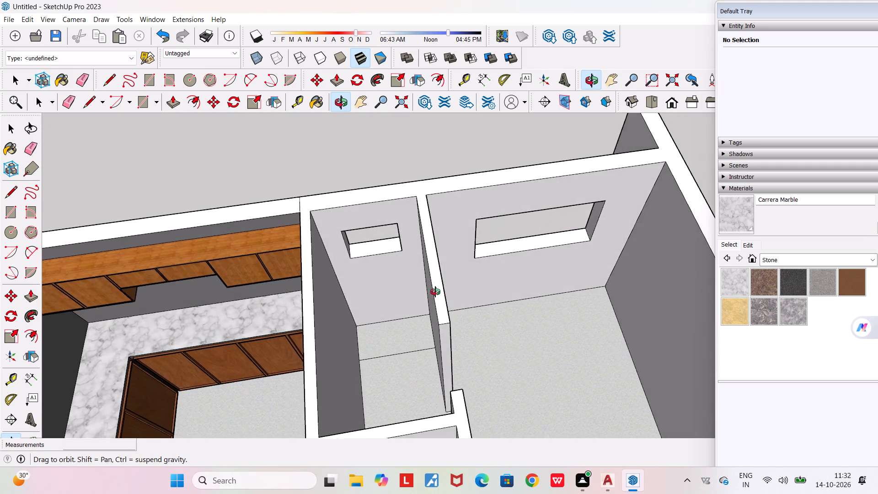
middle_drag(435, 292, 446, 298)
scroll(400, 340, up, 5)
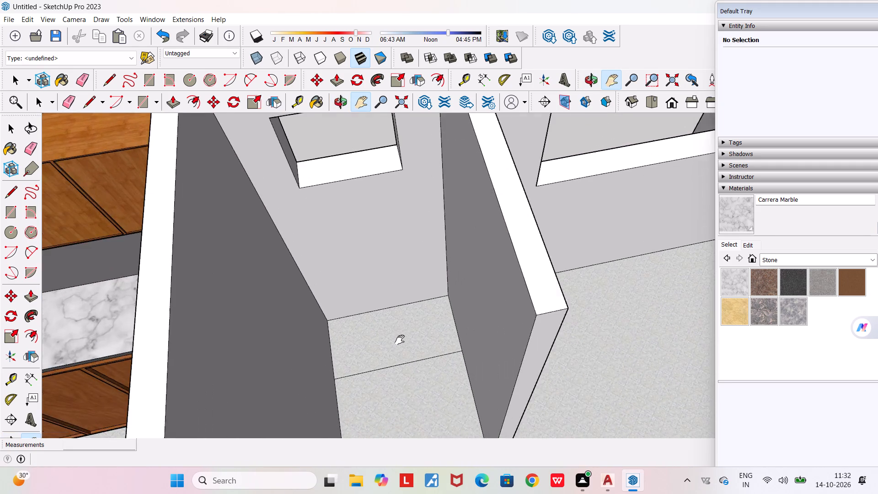
scroll(400, 340, up, 1)
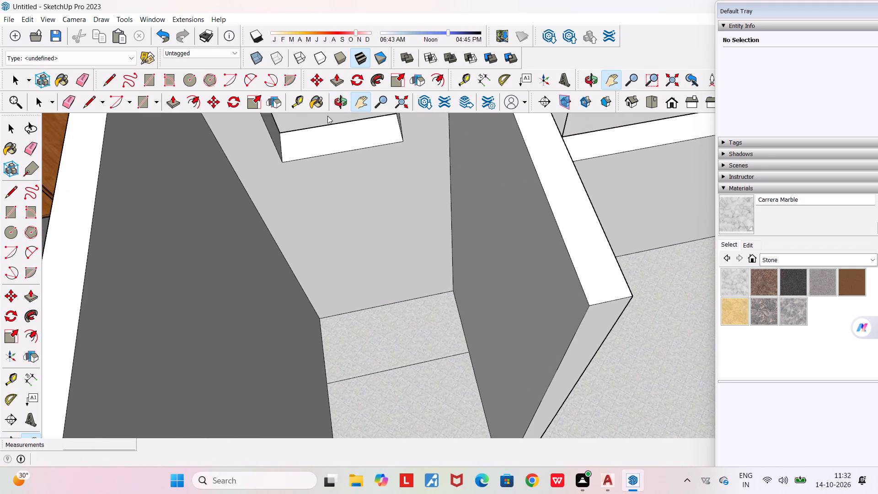
click(335, 86)
click(400, 328)
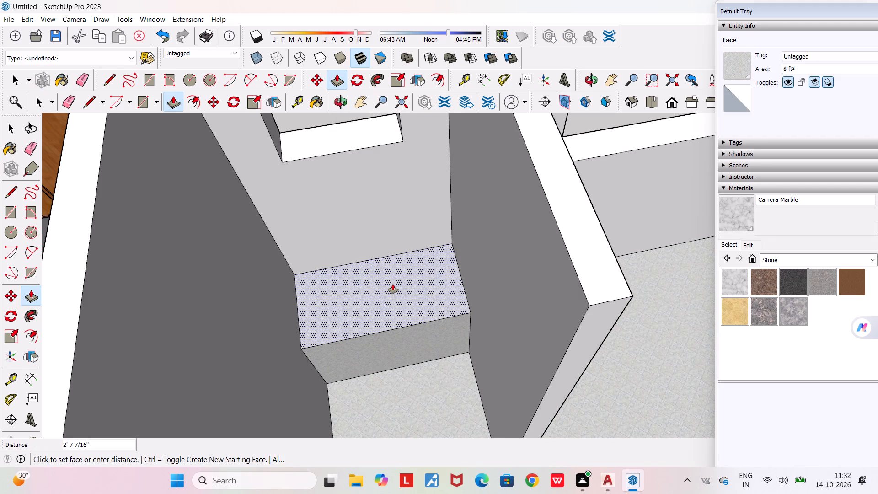
middle_drag(393, 284, 338, 231)
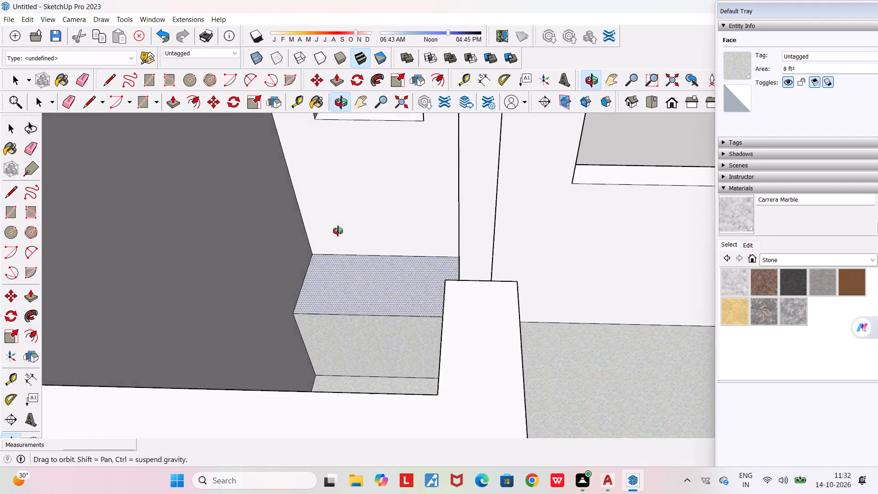
middle_drag(338, 231, 327, 223)
middle_drag(340, 256, 366, 271)
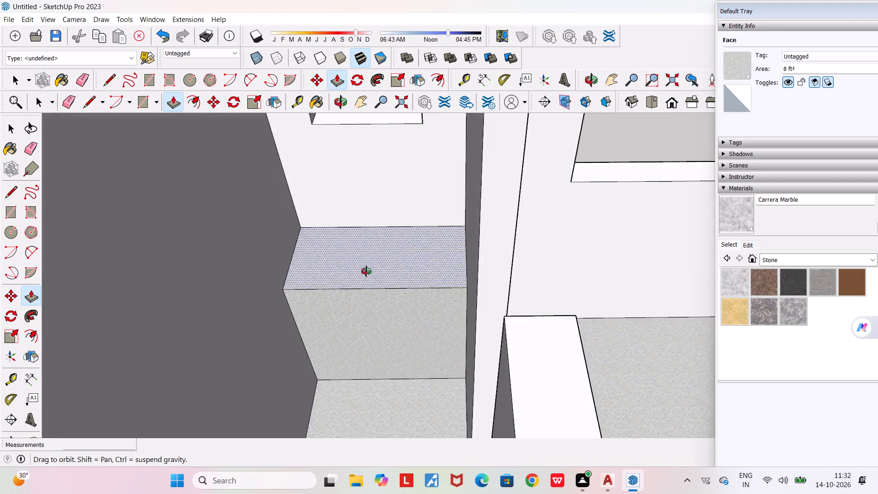
middle_drag(366, 271, 406, 283)
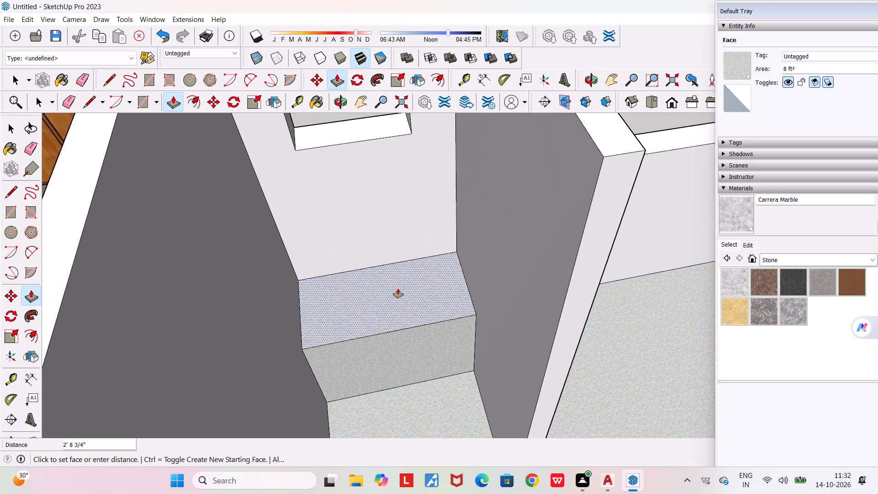
text(2.5')
key(Return)
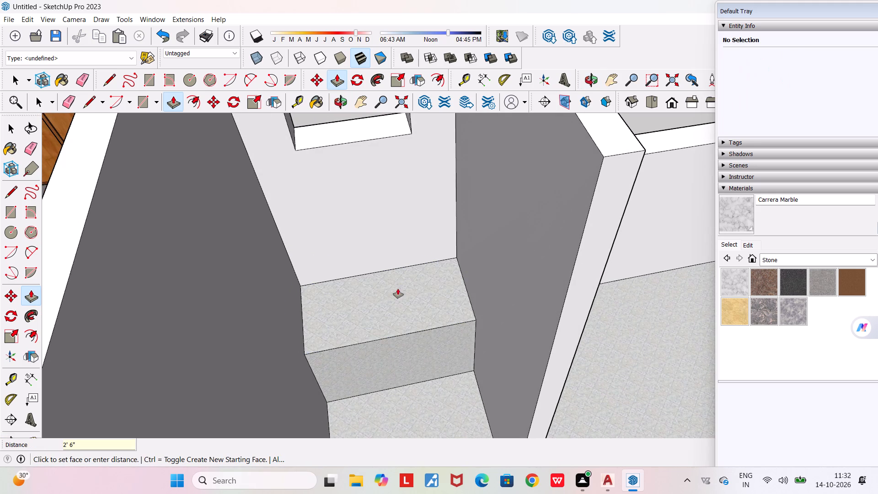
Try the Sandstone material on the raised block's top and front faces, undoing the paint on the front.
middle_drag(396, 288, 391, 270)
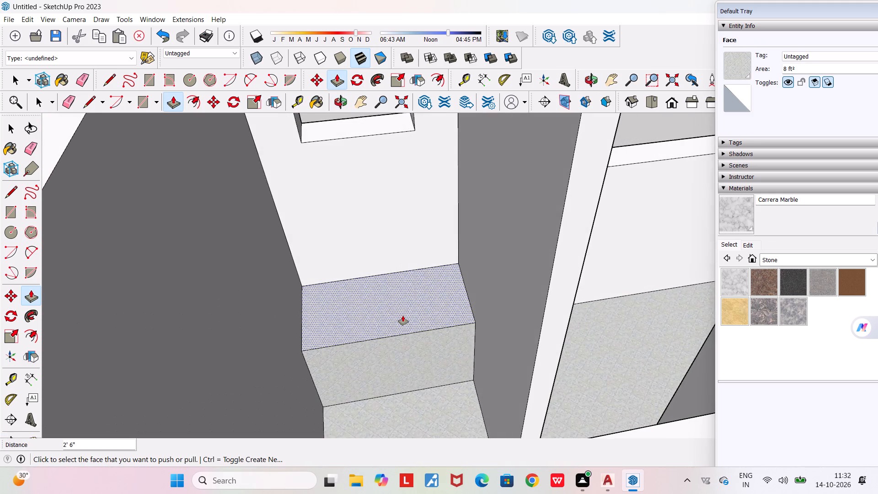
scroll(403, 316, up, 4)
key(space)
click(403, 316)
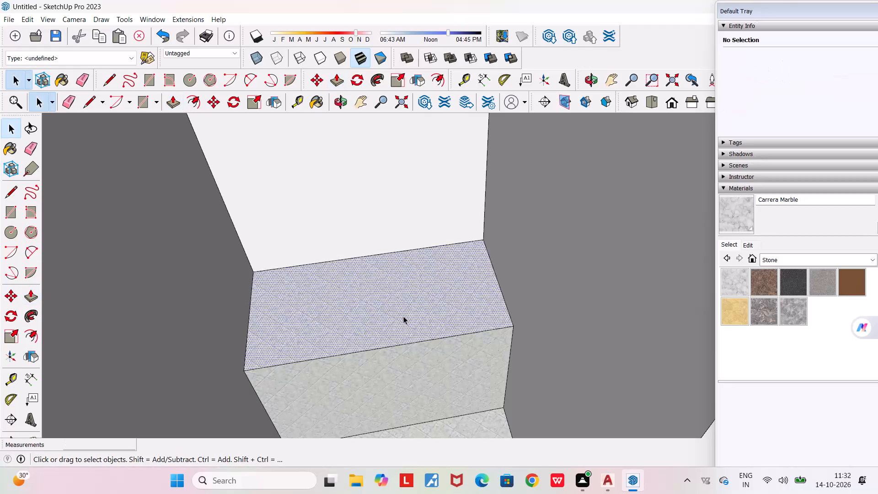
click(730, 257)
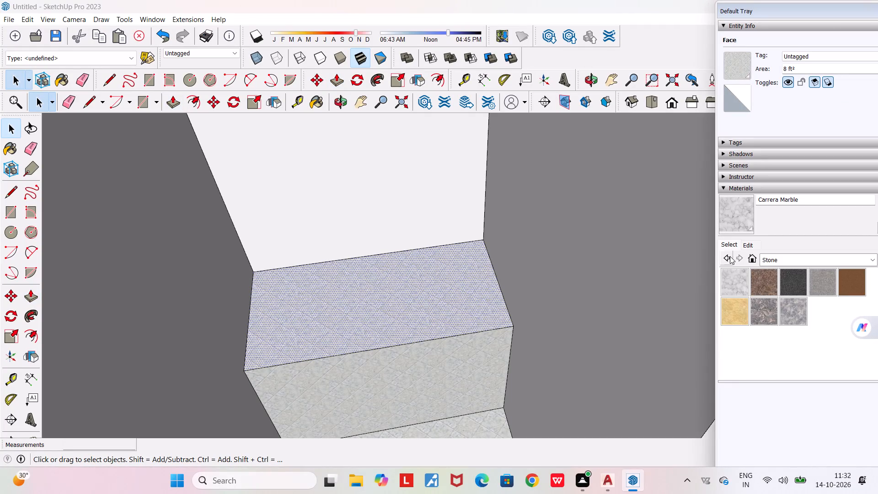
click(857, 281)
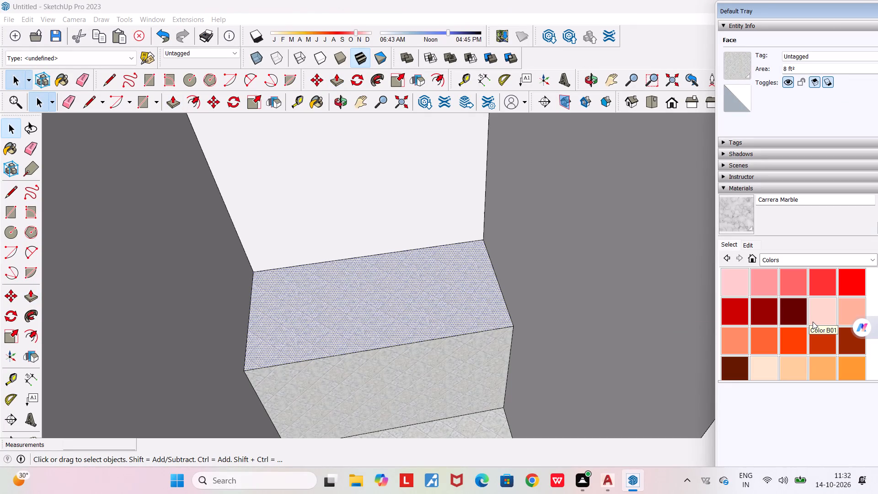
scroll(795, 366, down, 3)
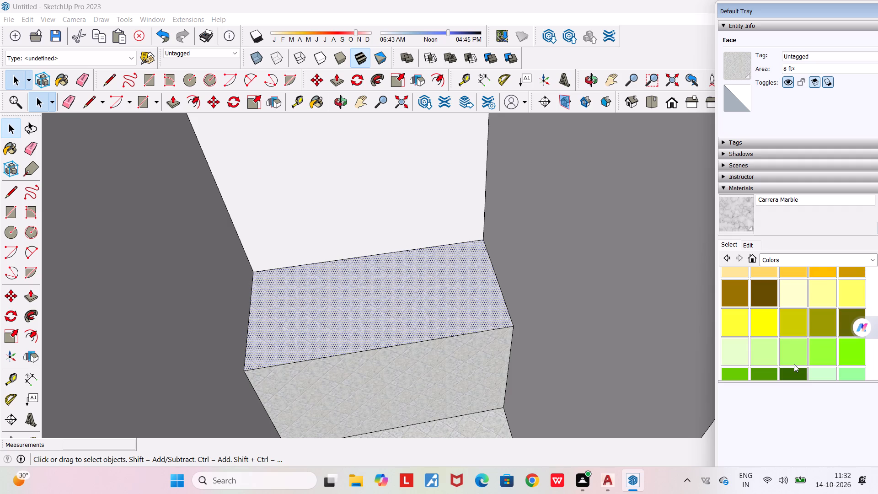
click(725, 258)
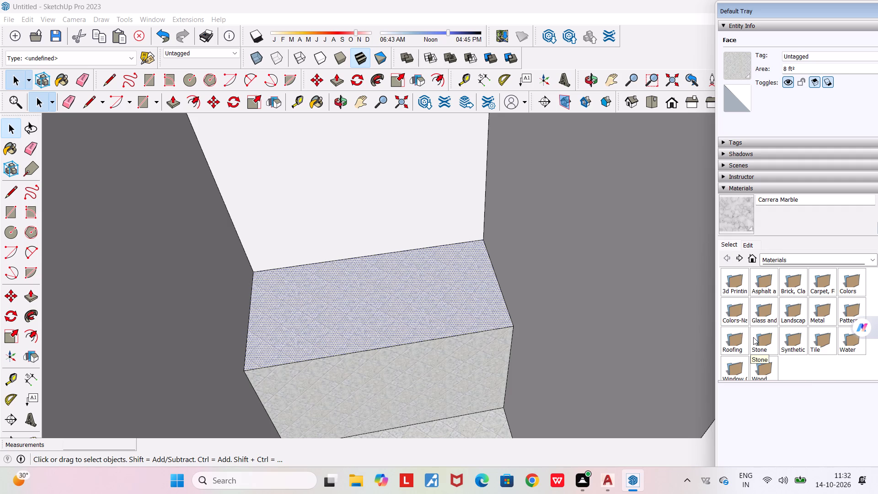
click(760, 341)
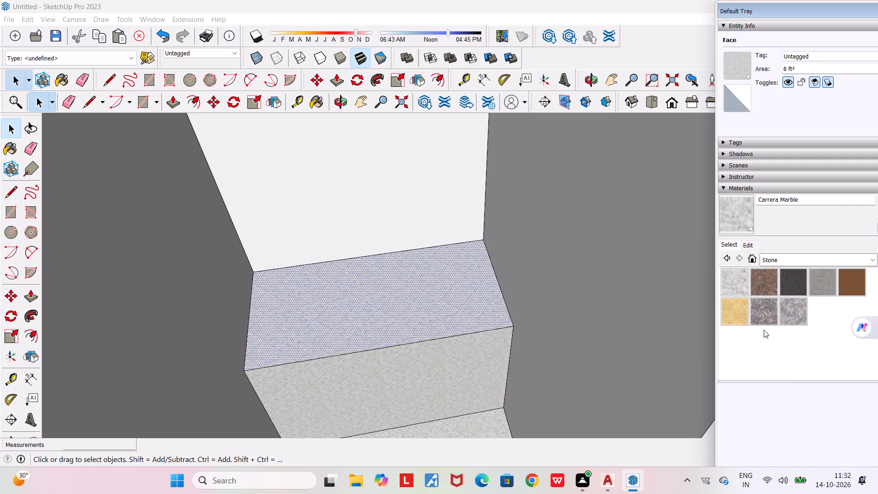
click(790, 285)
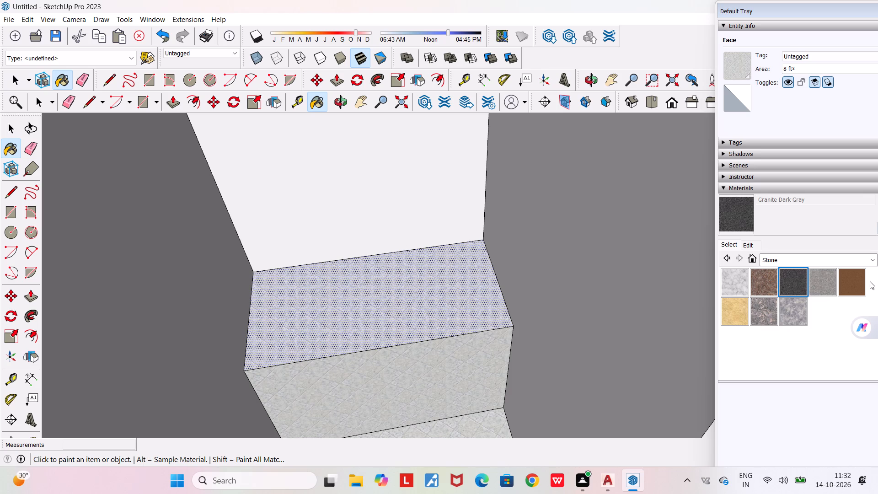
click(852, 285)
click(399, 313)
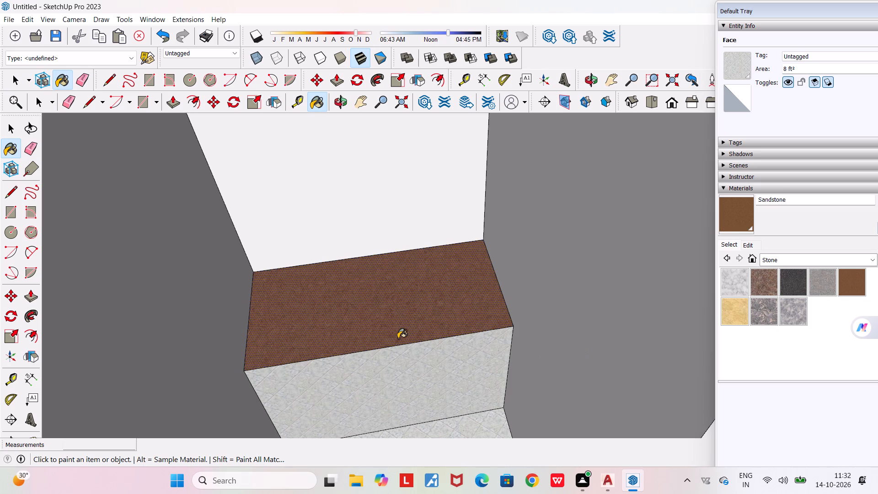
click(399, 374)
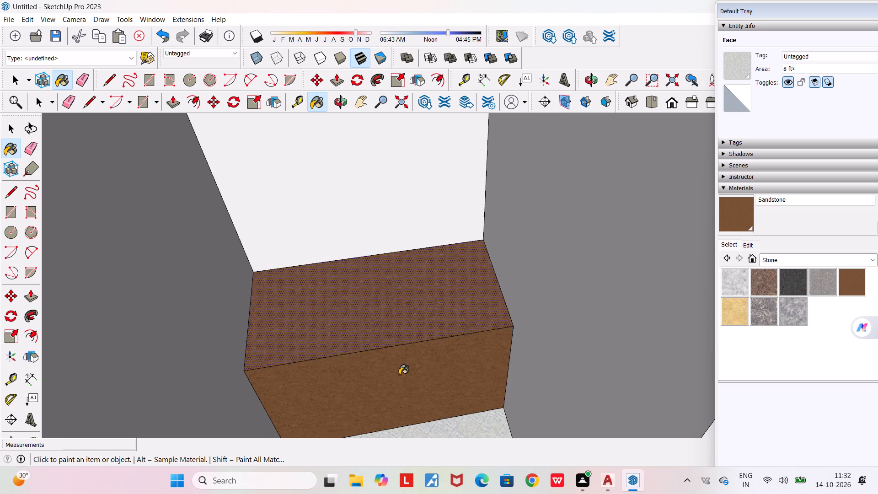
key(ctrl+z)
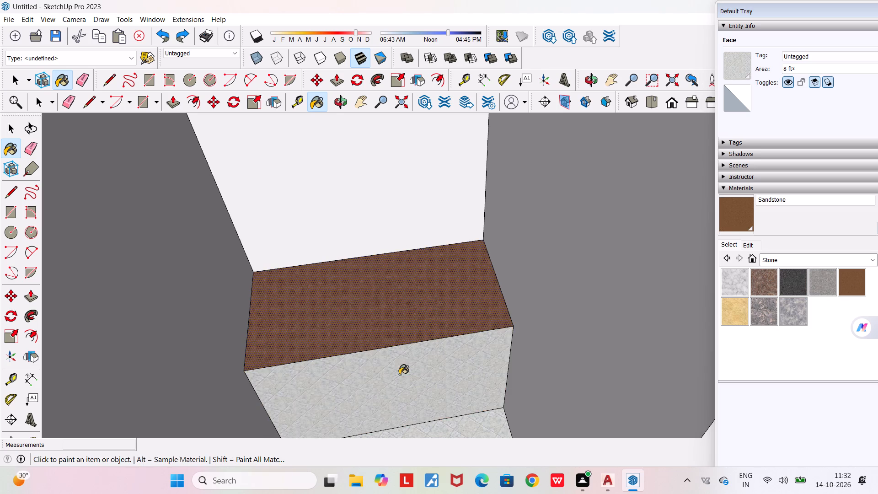
Paint the top face of the small room's raised block with the Granite Dark Gray stone material.
middle_drag(399, 375, 358, 349)
key(space)
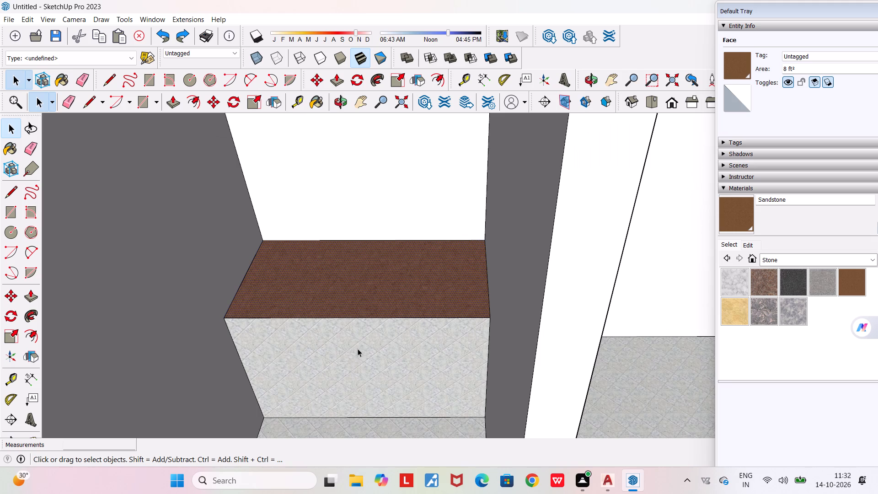
click(827, 286)
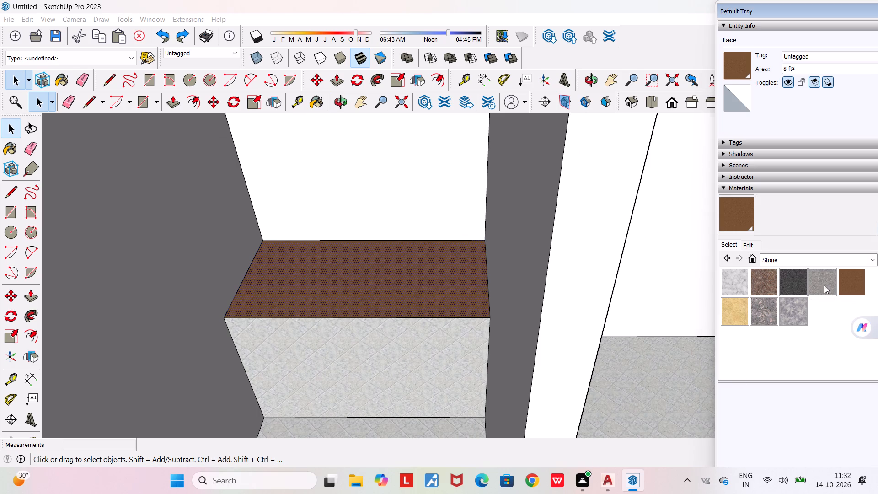
click(798, 279)
click(376, 284)
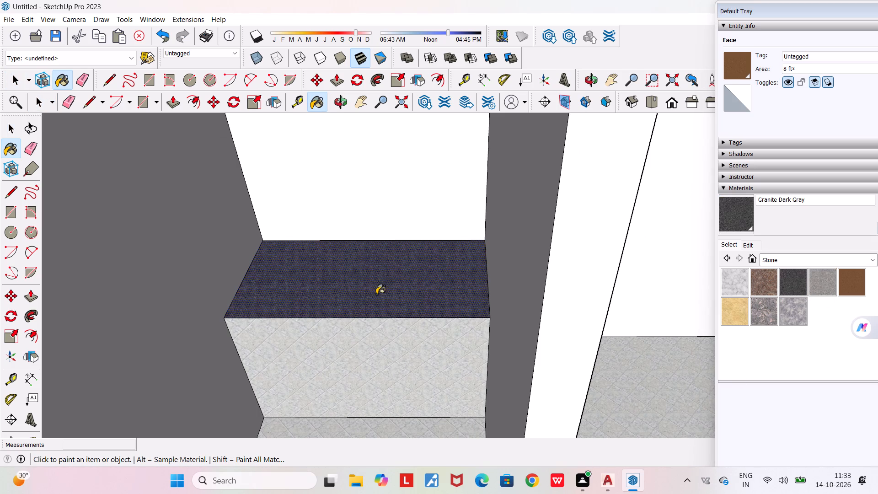
key(space)
key(space)
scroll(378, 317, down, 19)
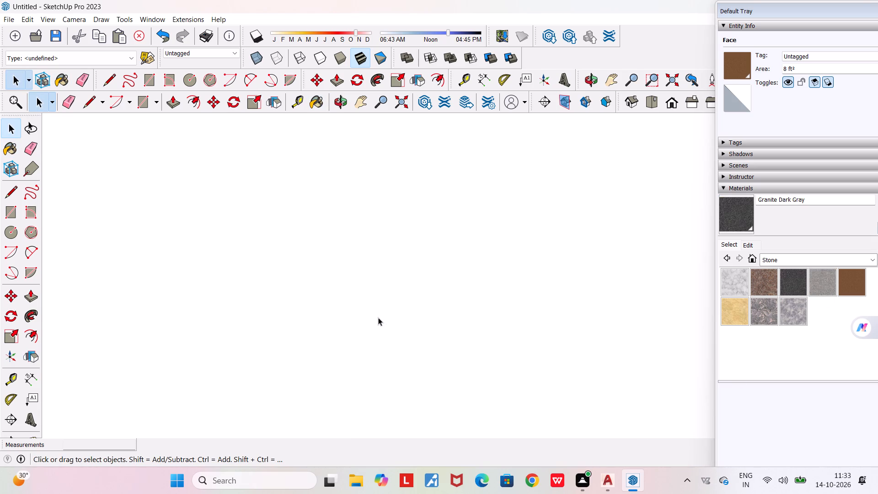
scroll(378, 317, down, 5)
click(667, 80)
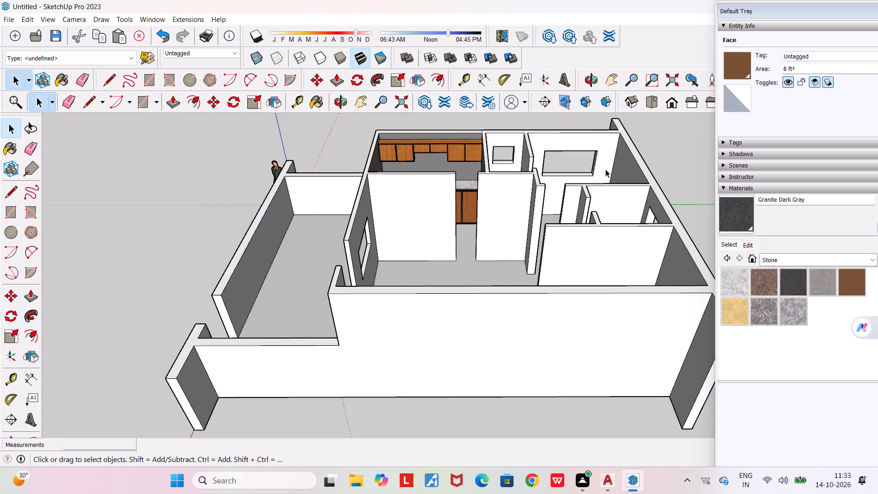
Examine the granite-topped block under the small room's window, seen from inside the room.
click(690, 152)
scroll(467, 184, up, 5)
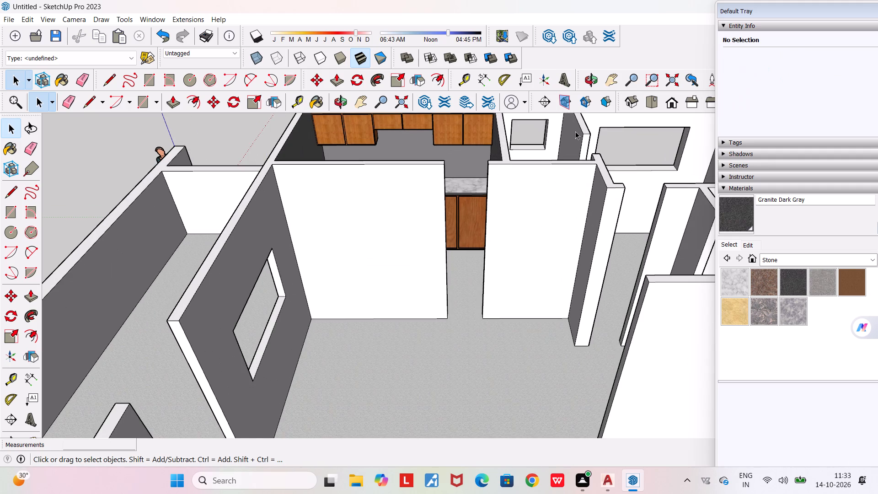
middle_drag(575, 131, 486, 240)
scroll(578, 204, up, 12)
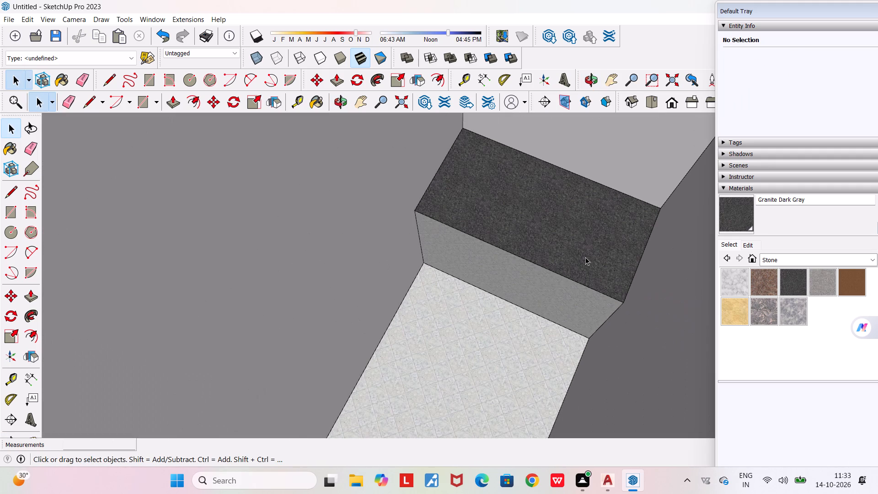
middle_drag(585, 257, 648, 203)
middle_drag(648, 203, 642, 219)
scroll(642, 219, down, 3)
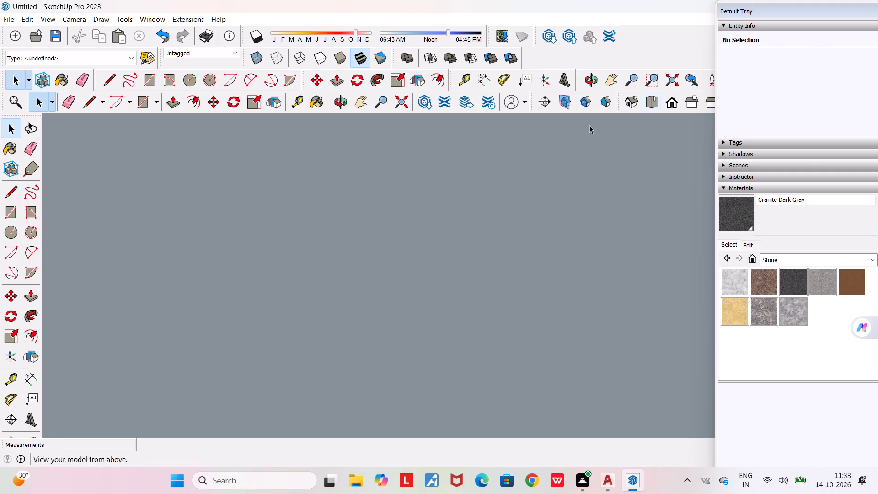
scroll(423, 148, down, 20)
scroll(423, 148, down, 19)
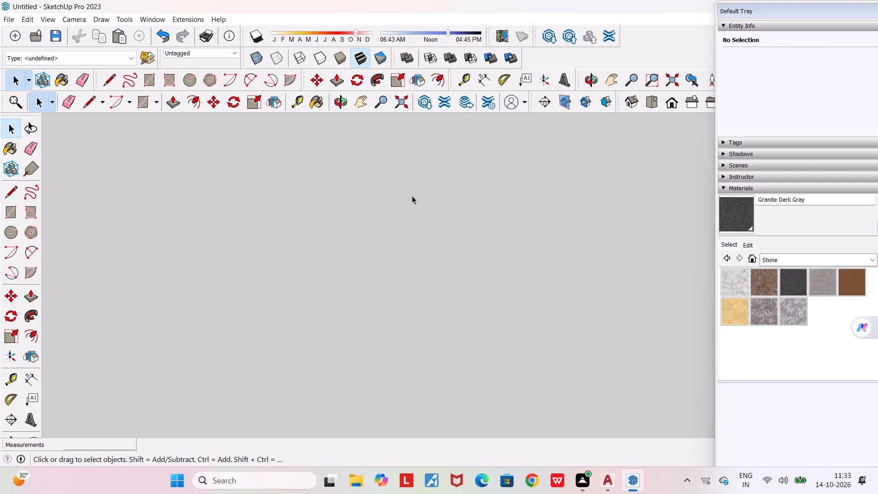
scroll(412, 196, down, 20)
scroll(412, 196, down, 20)
scroll(412, 196, down, 6)
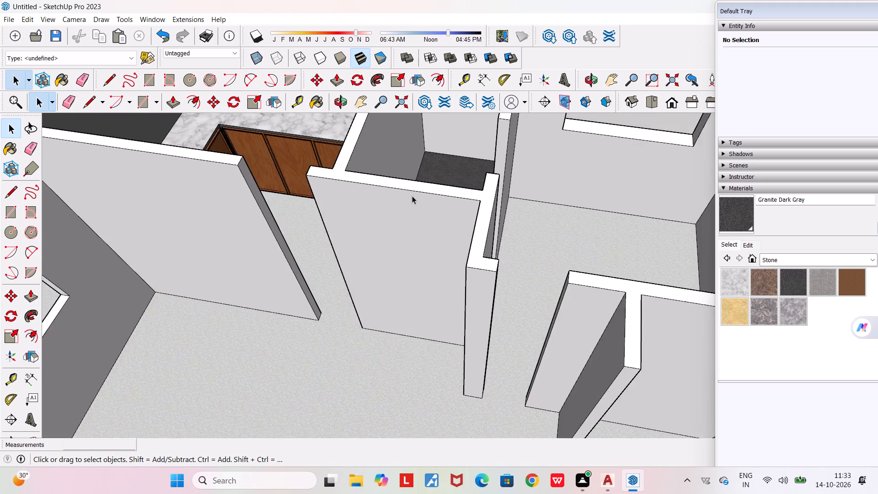
scroll(412, 196, down, 6)
scroll(462, 124, up, 12)
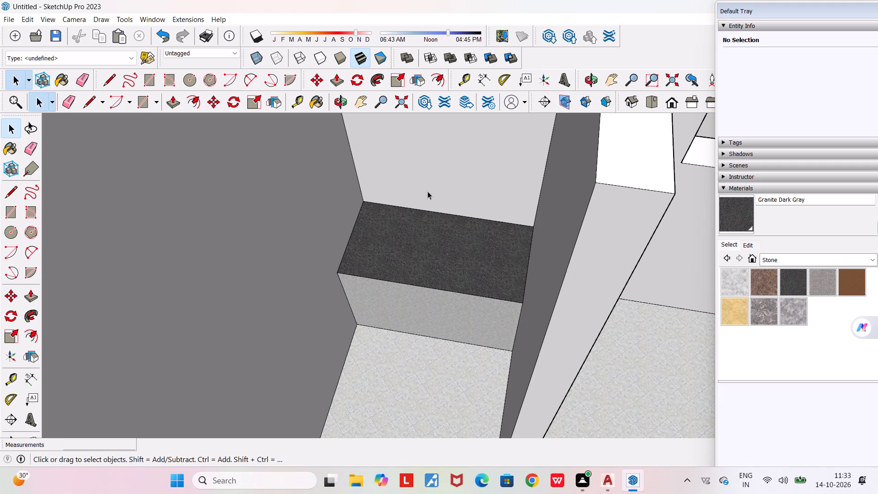
middle_drag(457, 252, 505, 239)
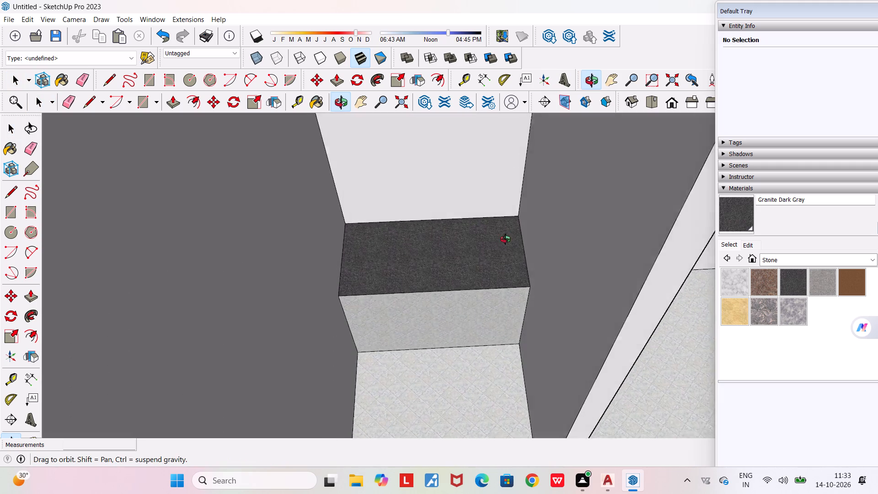
middle_drag(505, 239, 492, 232)
scroll(482, 289, up, 3)
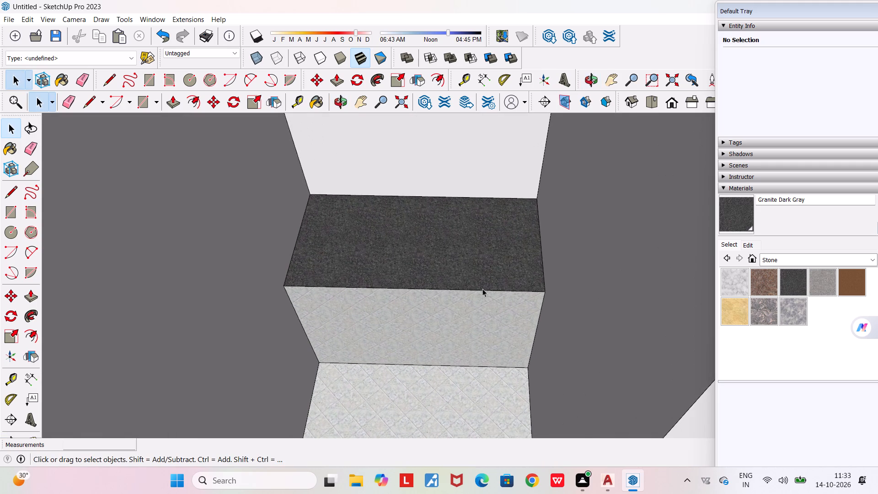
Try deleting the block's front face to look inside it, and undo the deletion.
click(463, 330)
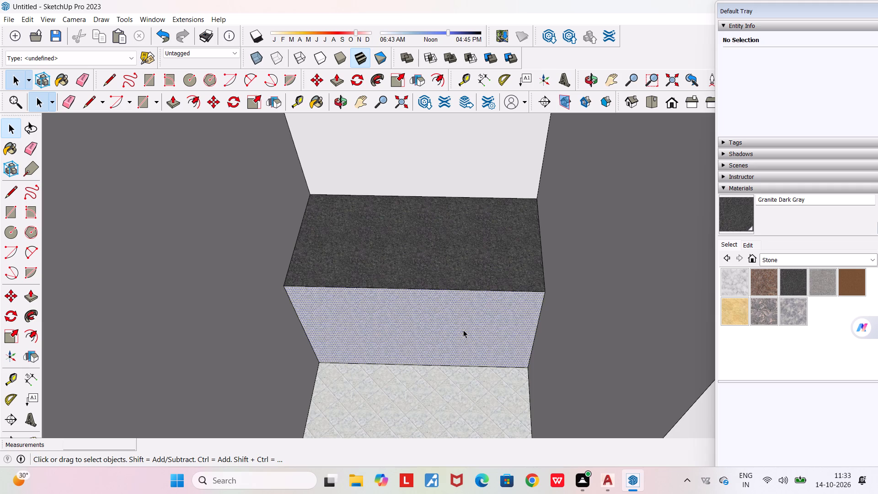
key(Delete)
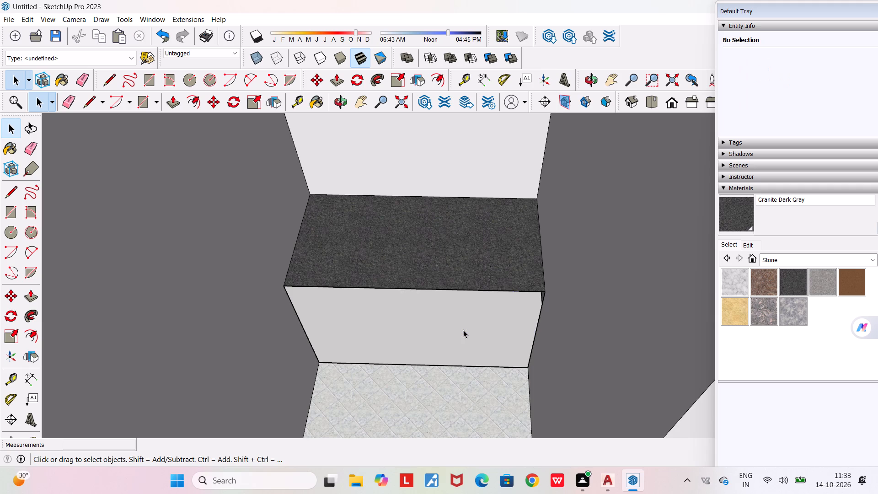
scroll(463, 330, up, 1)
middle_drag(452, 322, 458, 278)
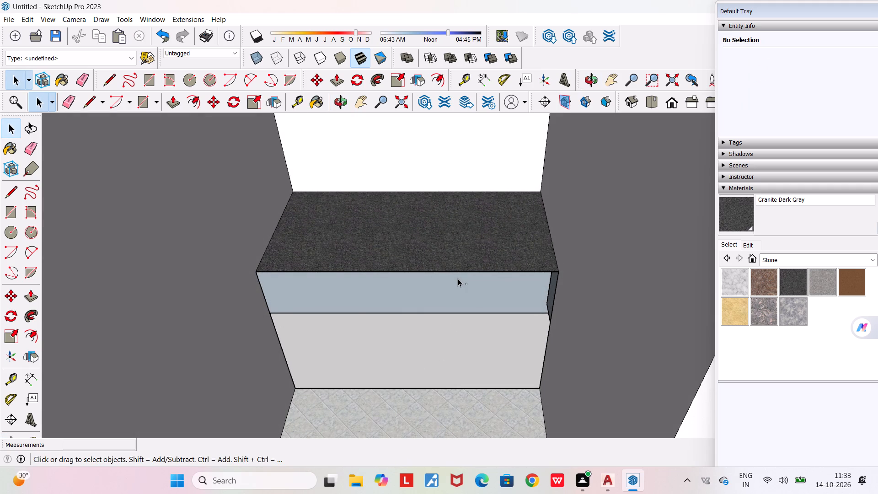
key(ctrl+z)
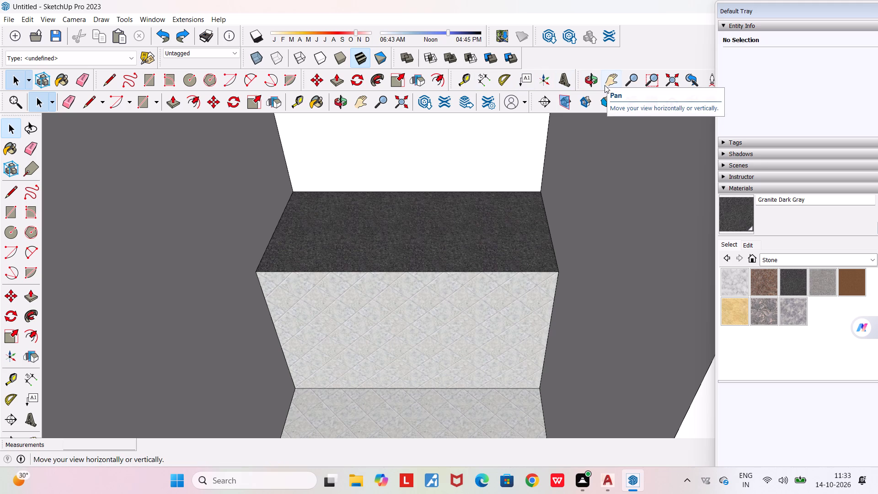
Place vertical guides on the block's front face, 10" in from each of its two side edges.
click(294, 106)
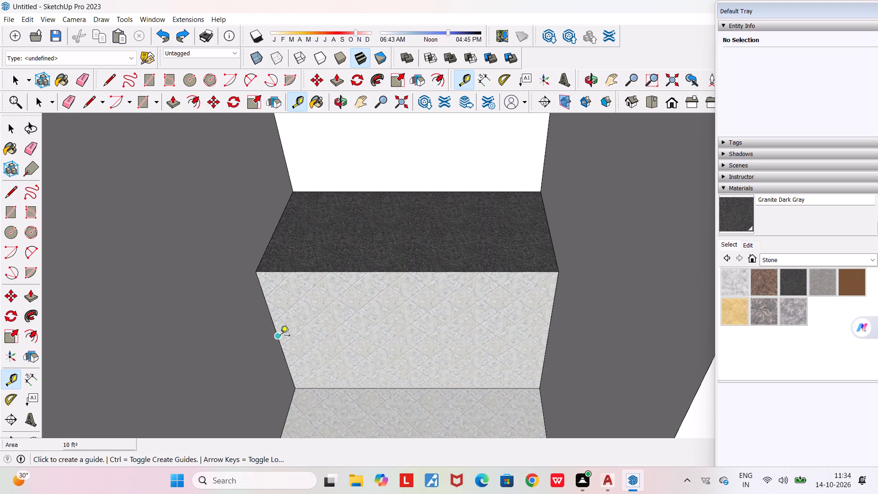
click(279, 335)
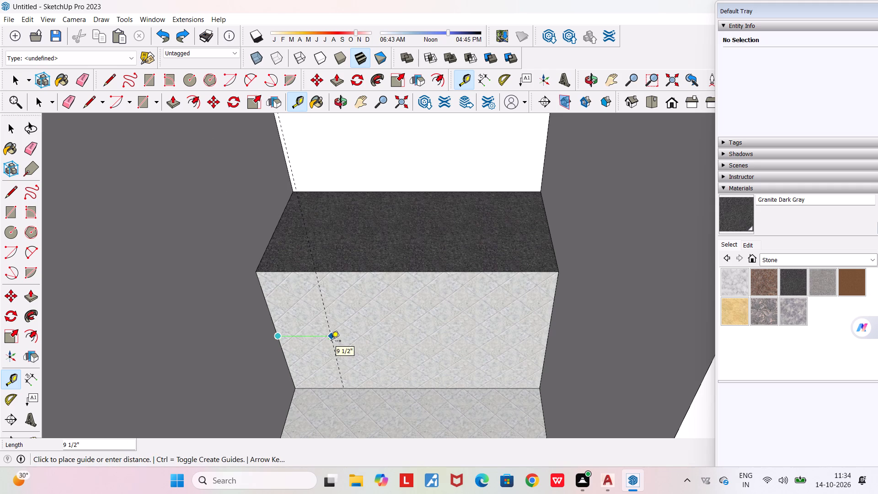
text(10)
key(shift+quotedbl)
key(Return)
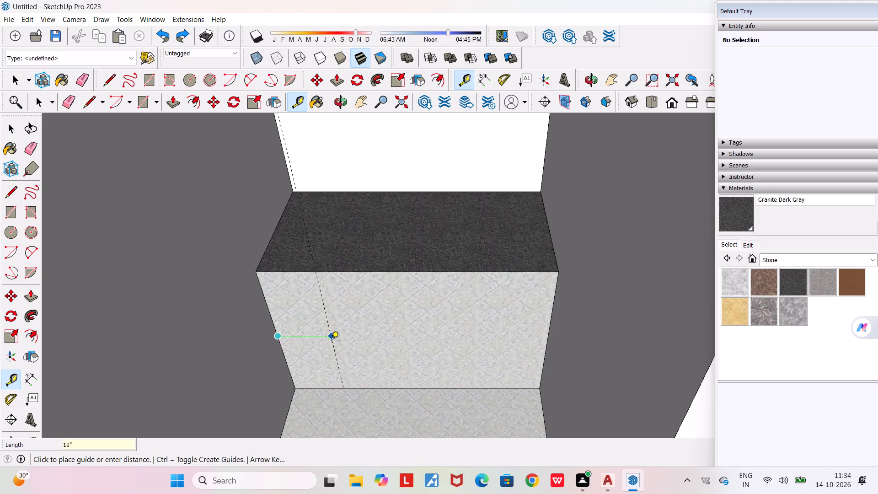
click(549, 331)
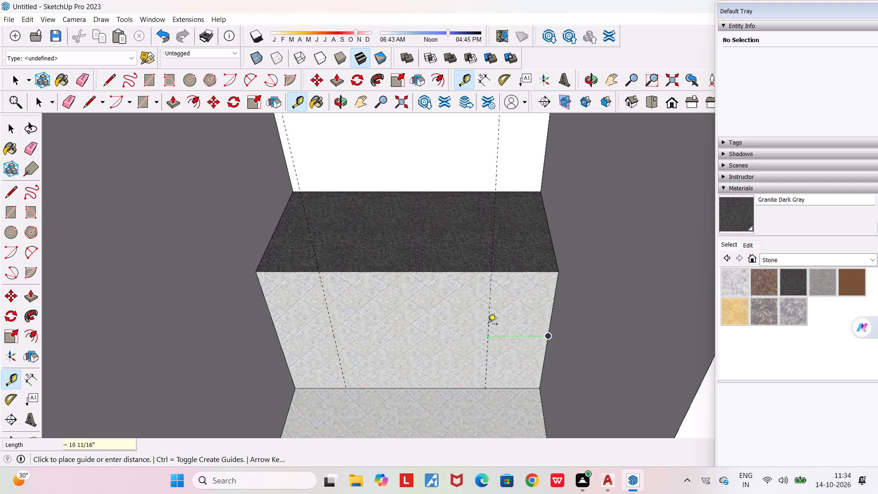
text(10")
key(Return)
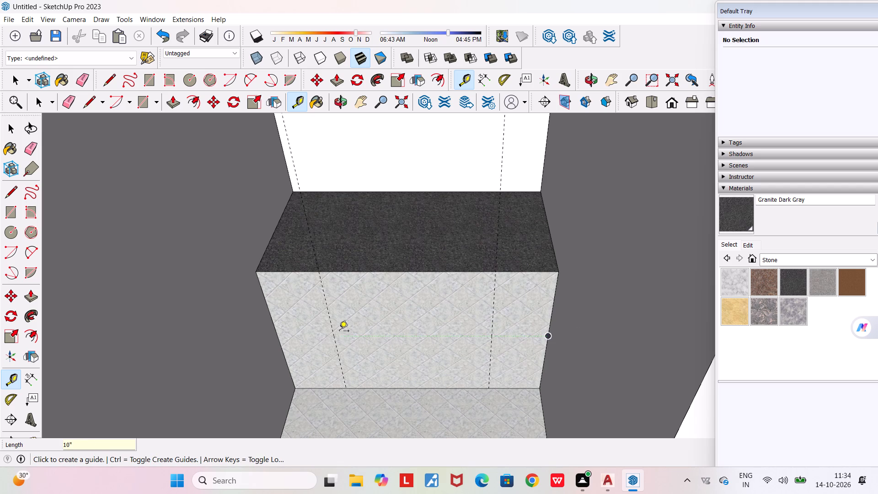
Place two horizontal guides on the block's front face, one 10" below the top edge and another 10" below that.
click(407, 274)
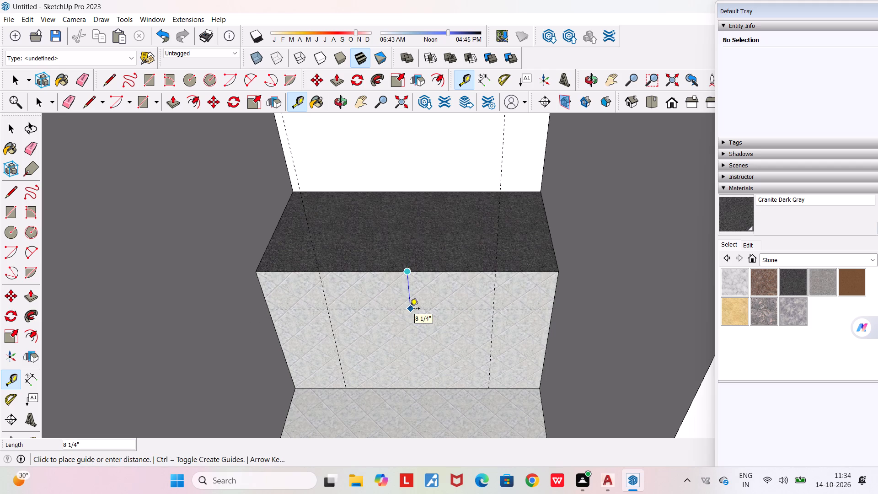
text(10")
key(Return)
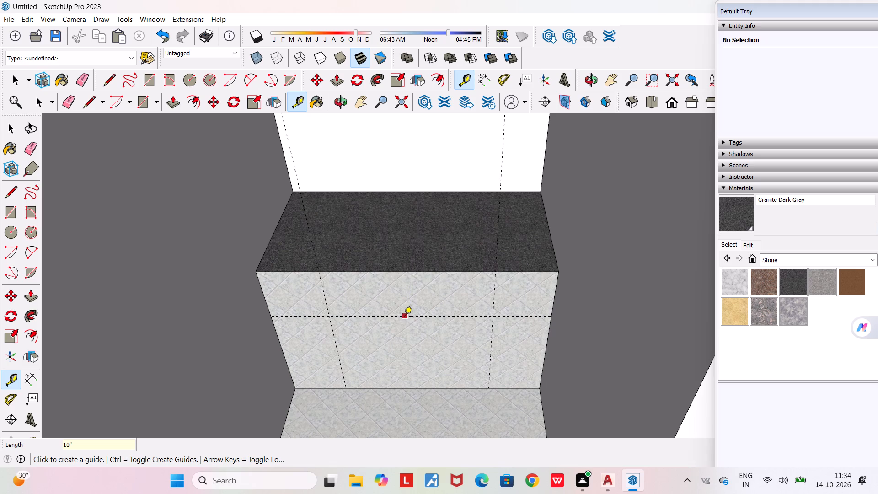
click(404, 317)
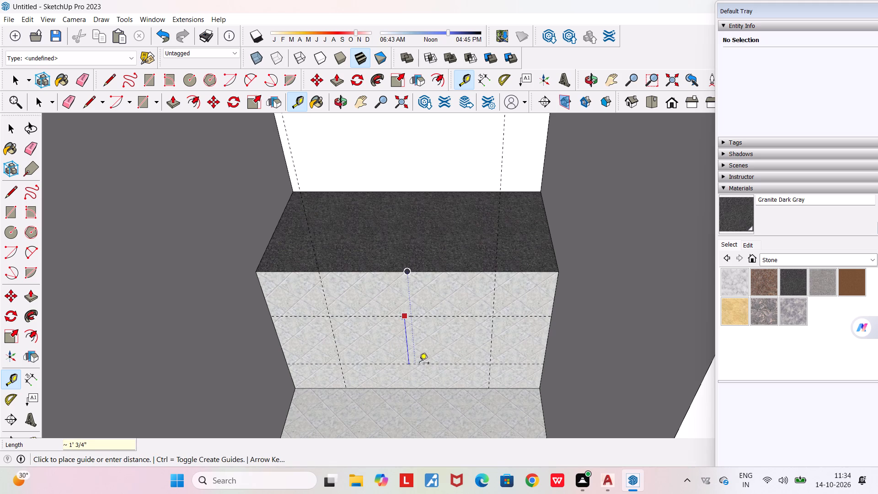
text(10")
key(shift+Return)
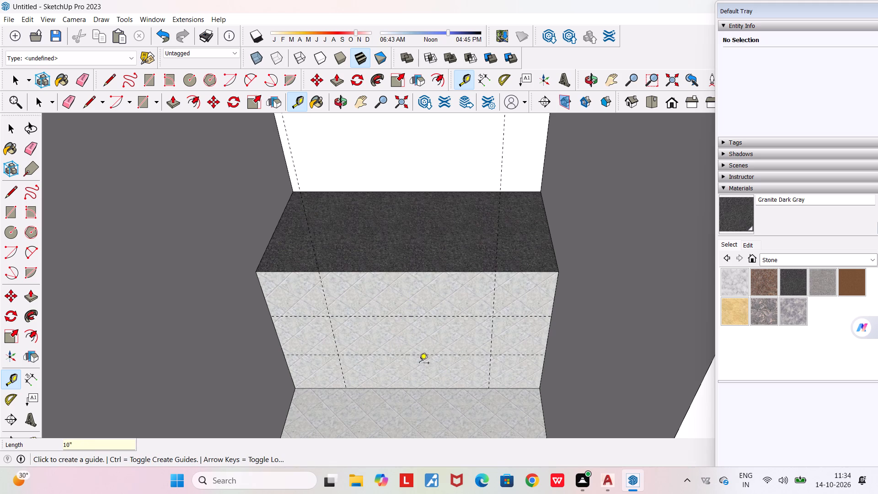
key(space)
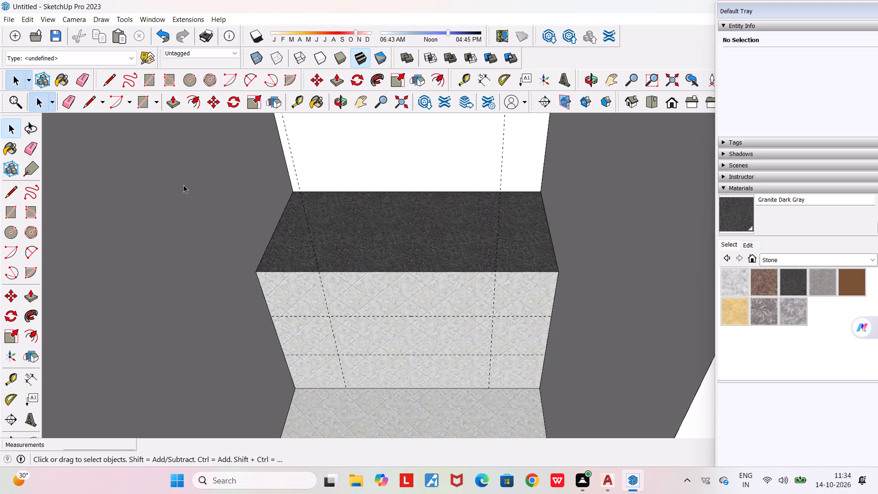
Draw a full-height rectangle, 2' 6" by 10", at each end of the block's front face out to the vertical guides.
click(152, 79)
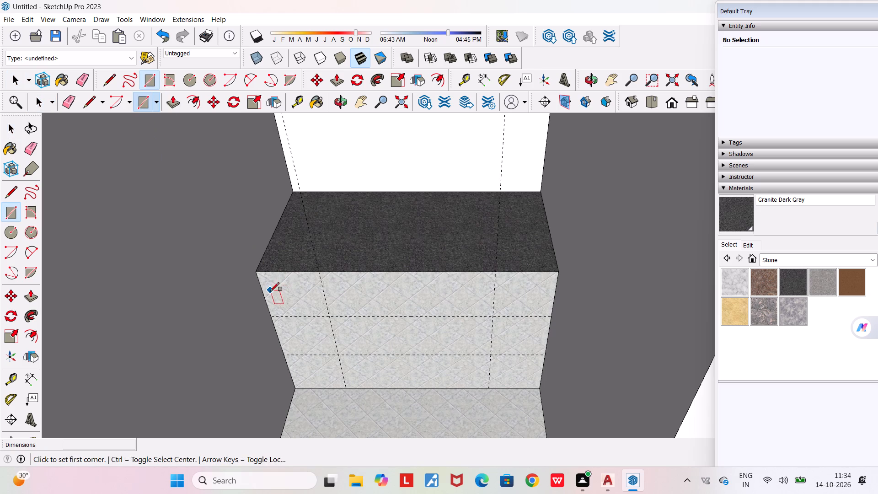
click(259, 271)
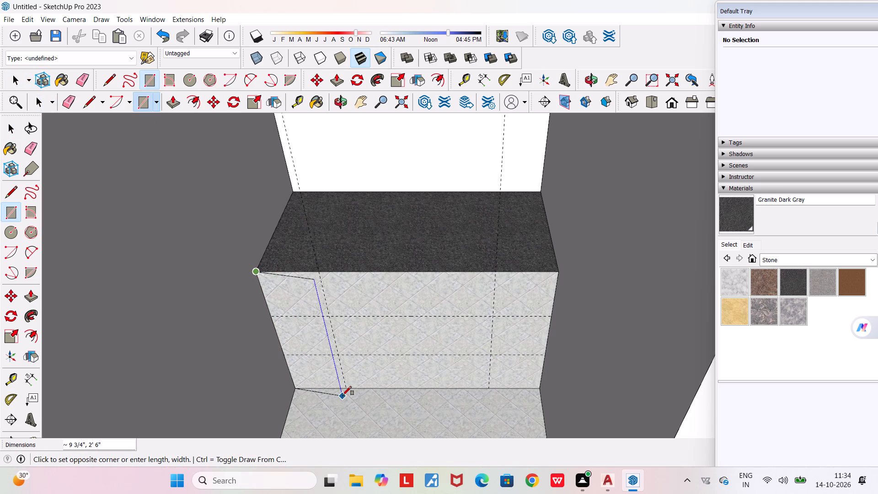
scroll(343, 388, up, 7)
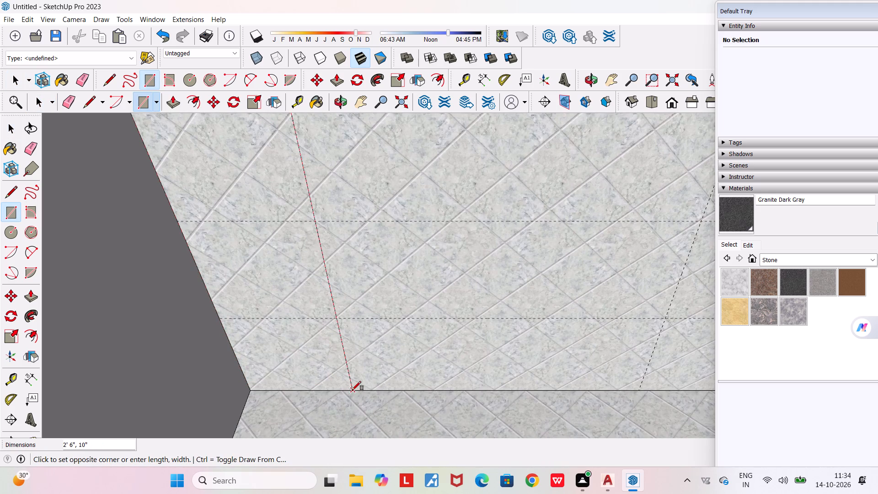
click(352, 391)
scroll(351, 378, down, 6)
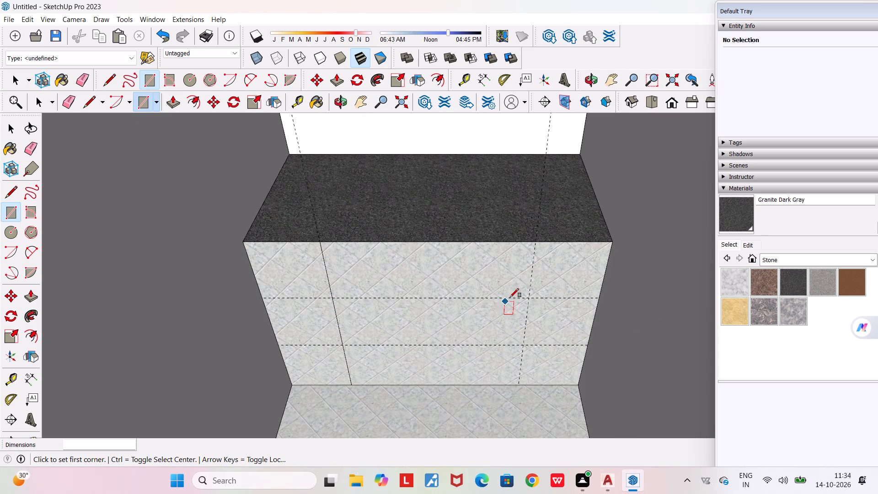
click(616, 243)
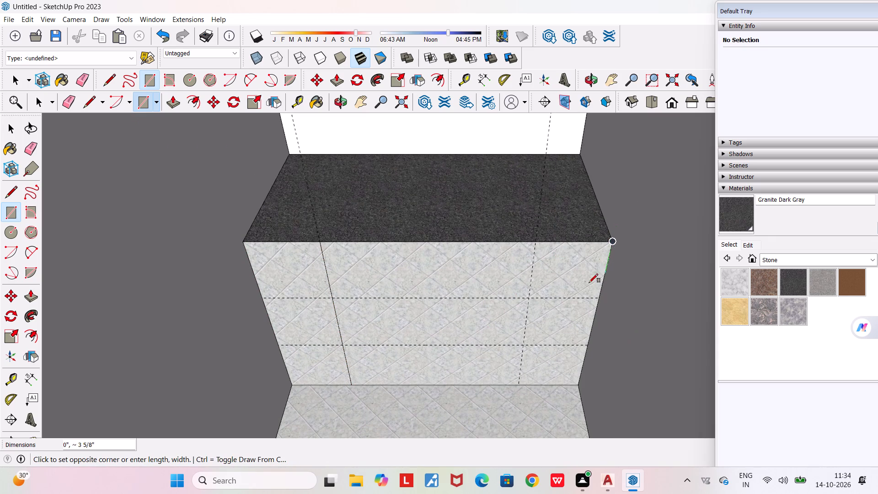
scroll(519, 385, up, 3)
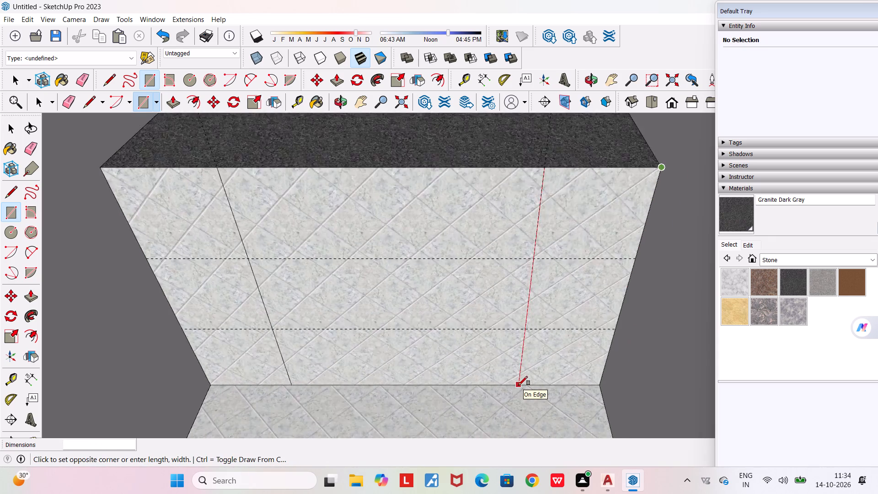
scroll(519, 385, up, 15)
click(517, 385)
scroll(517, 385, down, 12)
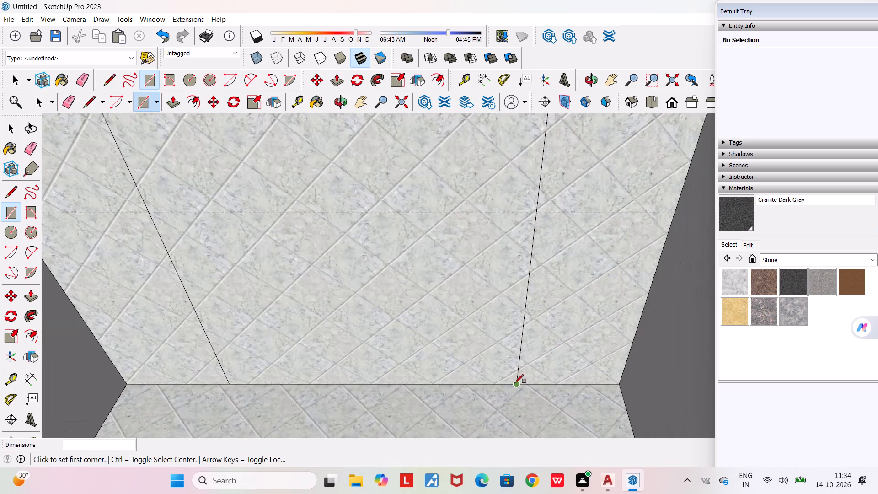
scroll(514, 383, down, 6)
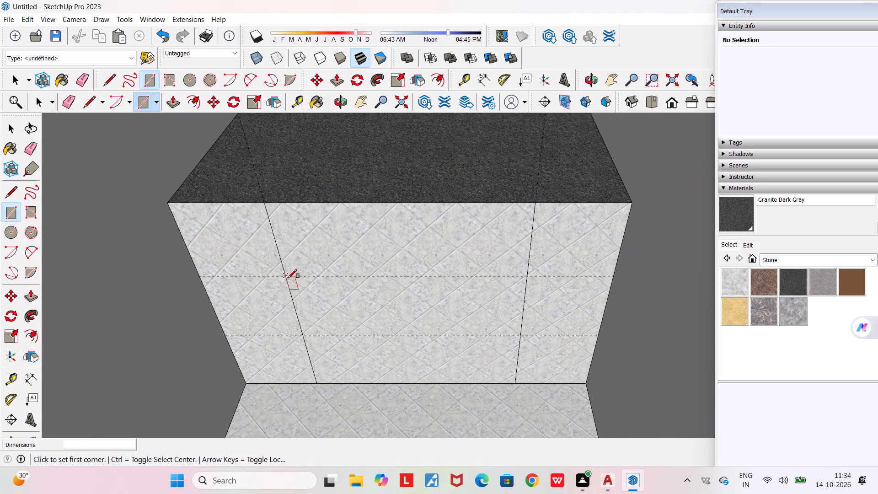
Draw a 10" by 2' 4" rectangle between the two horizontal guides, spanning the front face's middle section.
click(288, 278)
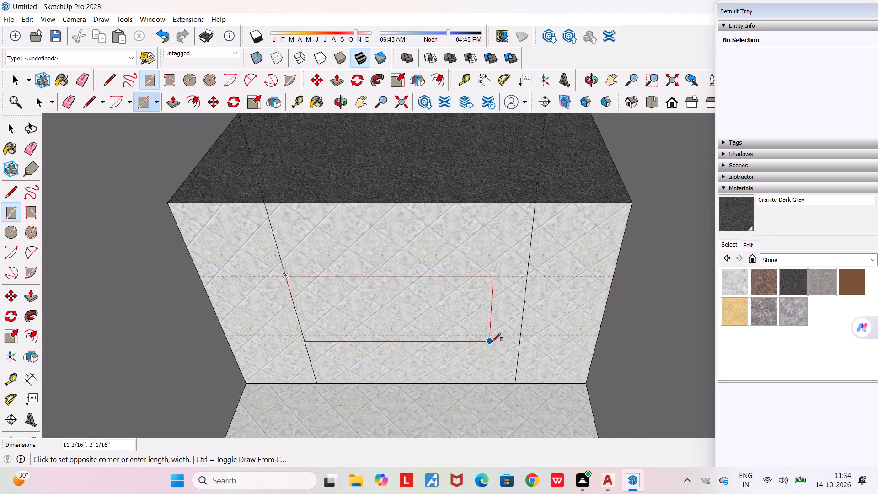
click(519, 336)
key(space)
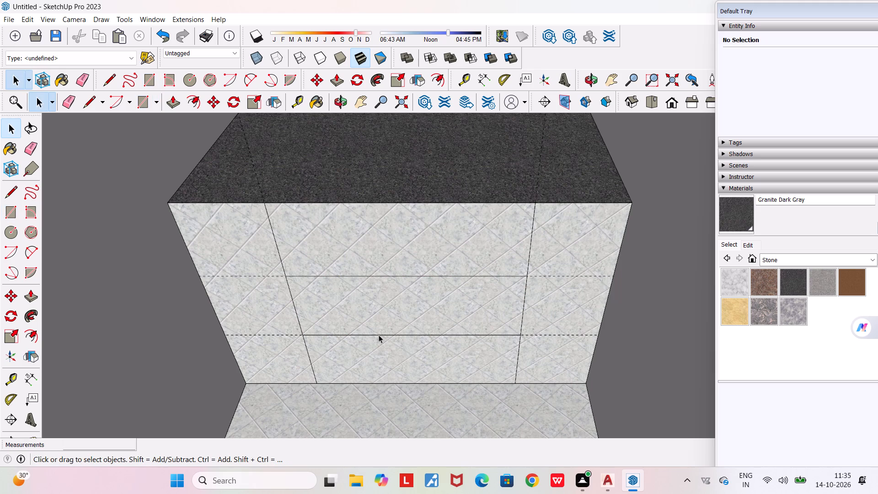
Erase the two horizontal and two vertical guides from around the block.
key(e)
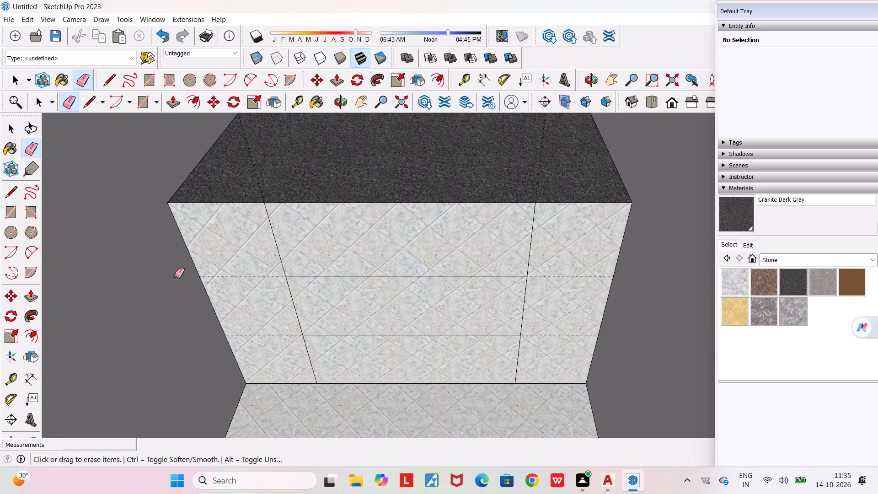
drag(237, 263, 257, 341)
scroll(257, 337, down, 3)
drag(252, 216, 261, 210)
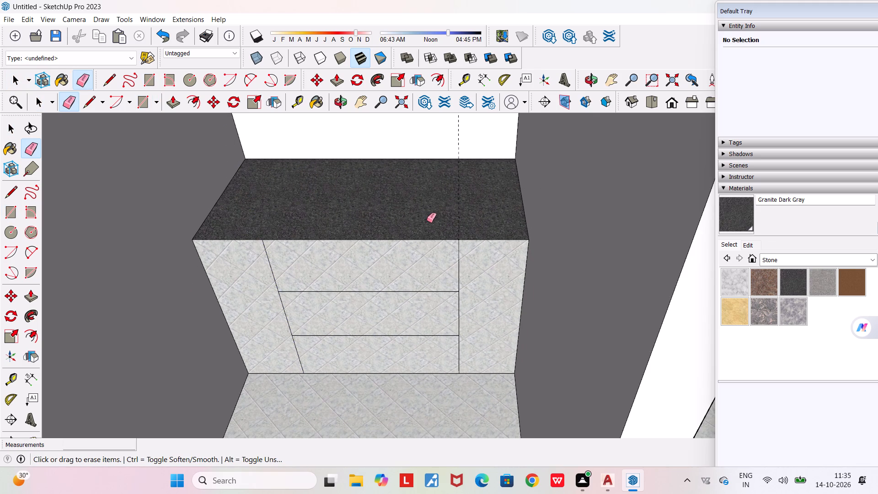
drag(456, 205, 470, 199)
scroll(467, 200, down, 1)
scroll(405, 292, up, 2)
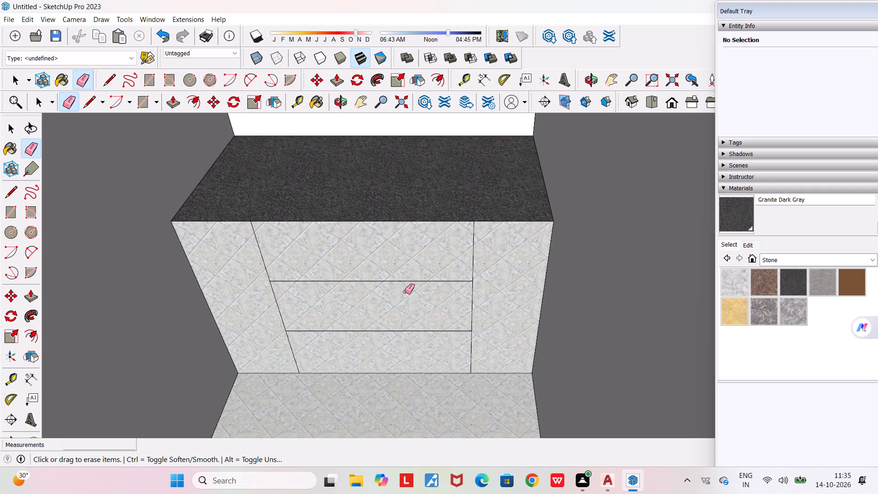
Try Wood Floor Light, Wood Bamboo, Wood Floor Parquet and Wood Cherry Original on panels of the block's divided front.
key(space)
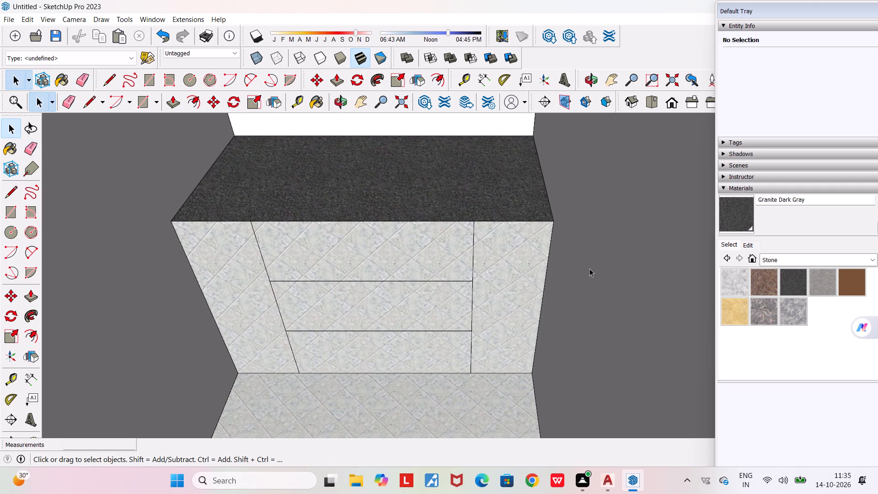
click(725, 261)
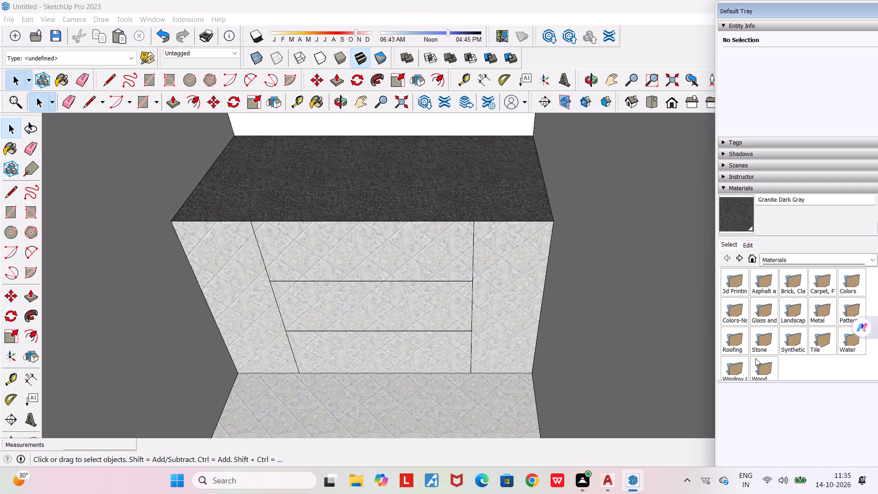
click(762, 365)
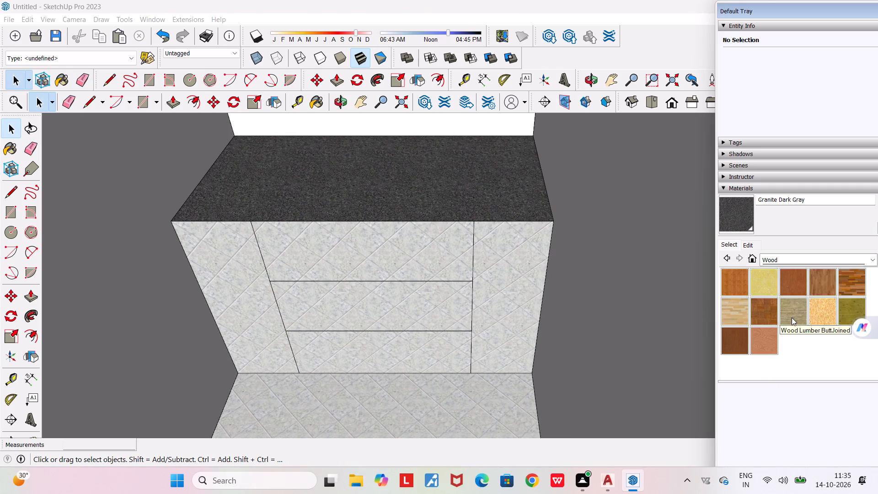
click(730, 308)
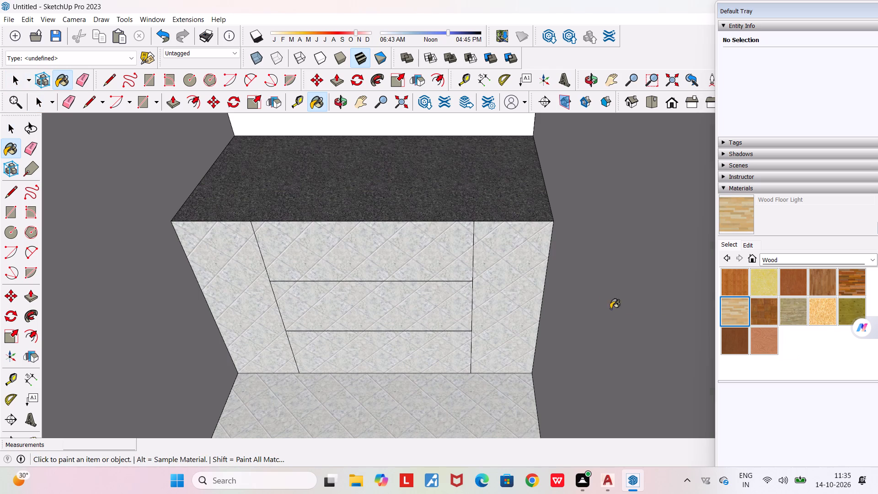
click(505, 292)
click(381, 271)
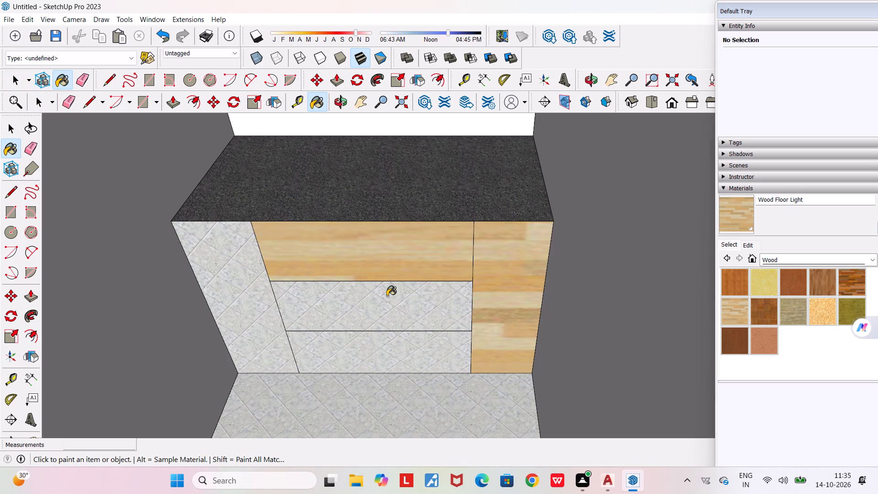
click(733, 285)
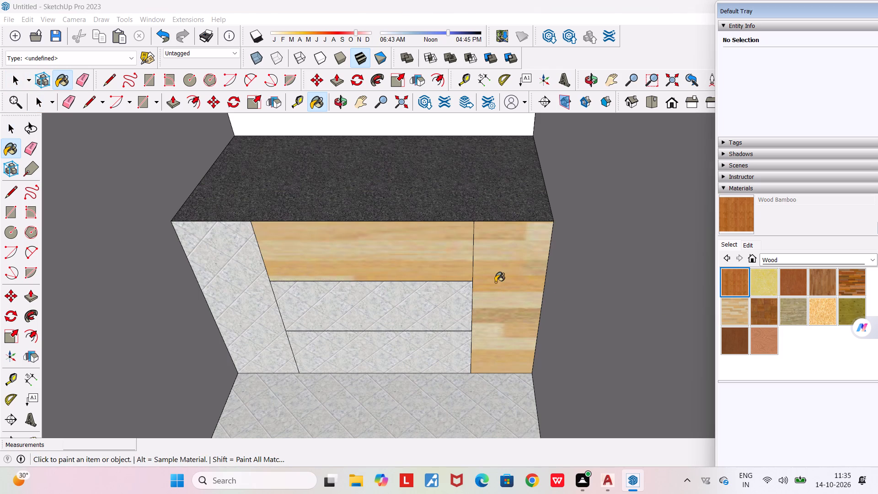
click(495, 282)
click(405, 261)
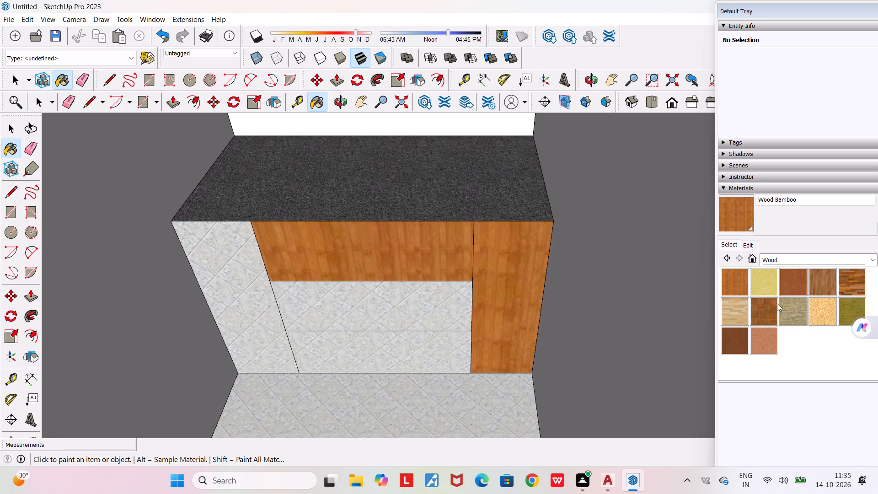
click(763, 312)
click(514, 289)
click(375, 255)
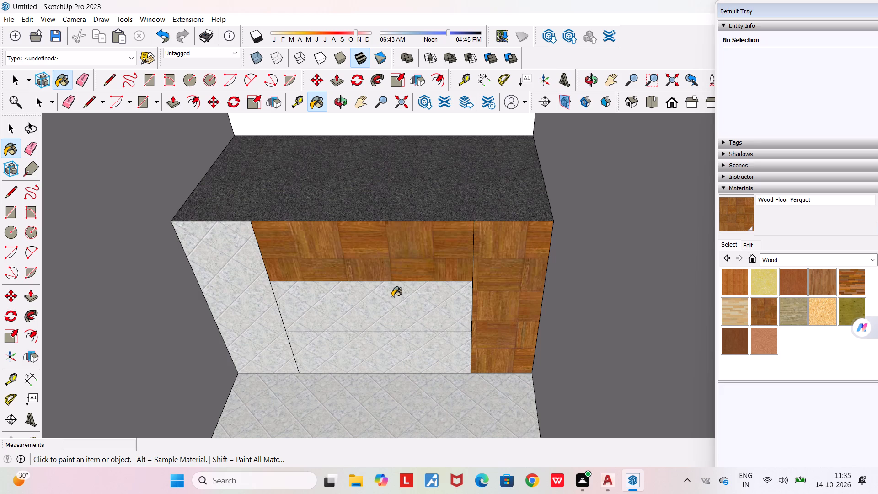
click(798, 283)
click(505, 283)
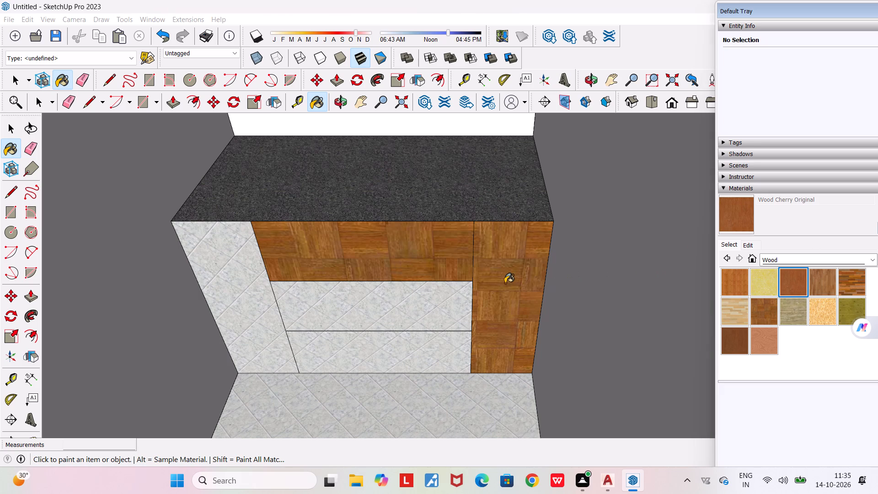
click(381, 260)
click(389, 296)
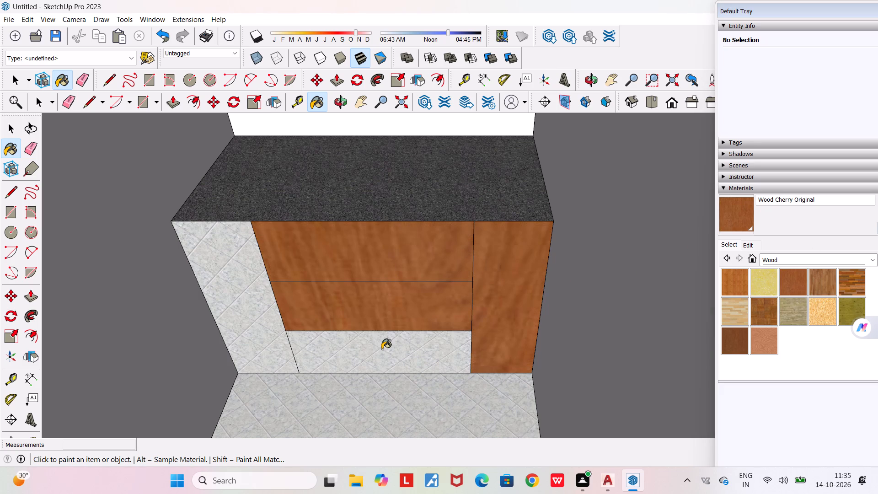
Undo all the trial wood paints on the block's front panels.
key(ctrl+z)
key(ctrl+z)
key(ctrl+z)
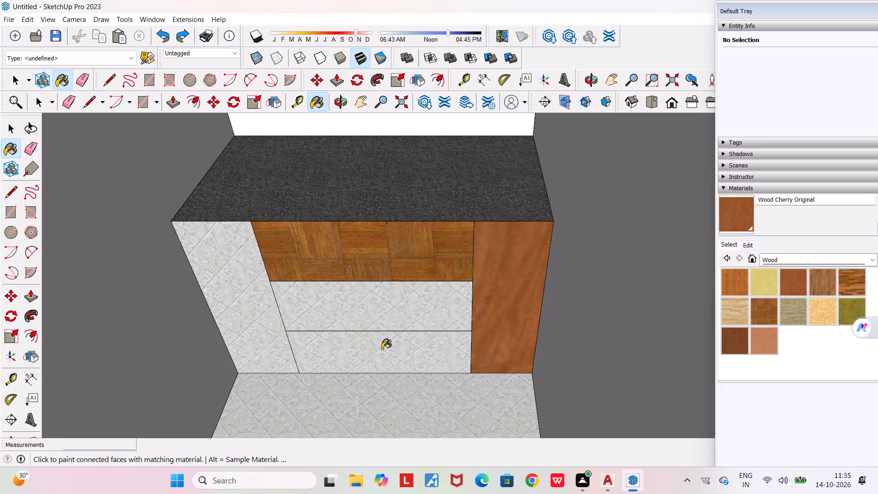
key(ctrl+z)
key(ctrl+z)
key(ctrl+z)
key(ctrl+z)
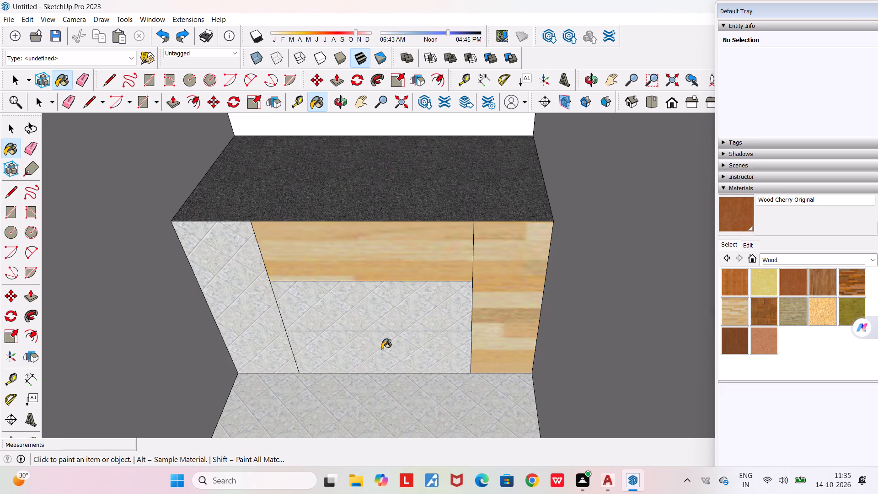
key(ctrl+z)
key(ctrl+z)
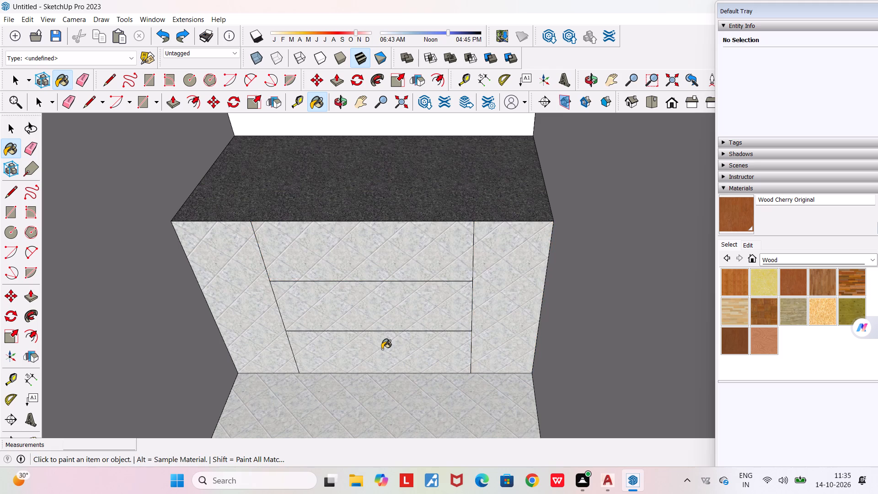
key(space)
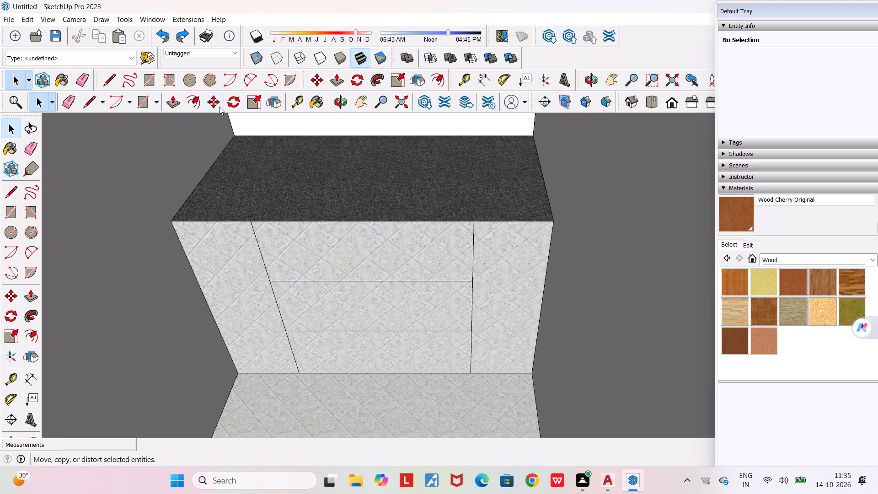
Offset the outlines of the two full-height end panels inward, by about 3/8" on the second one.
click(198, 107)
click(225, 247)
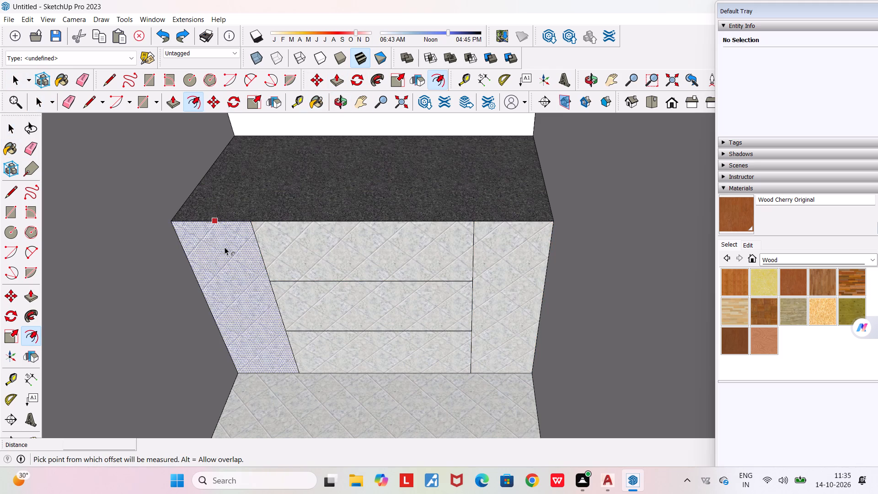
click(217, 223)
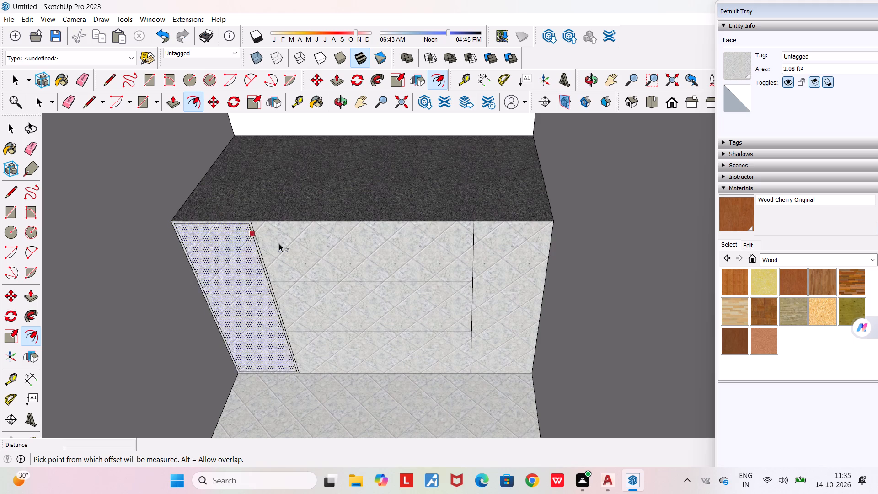
click(501, 243)
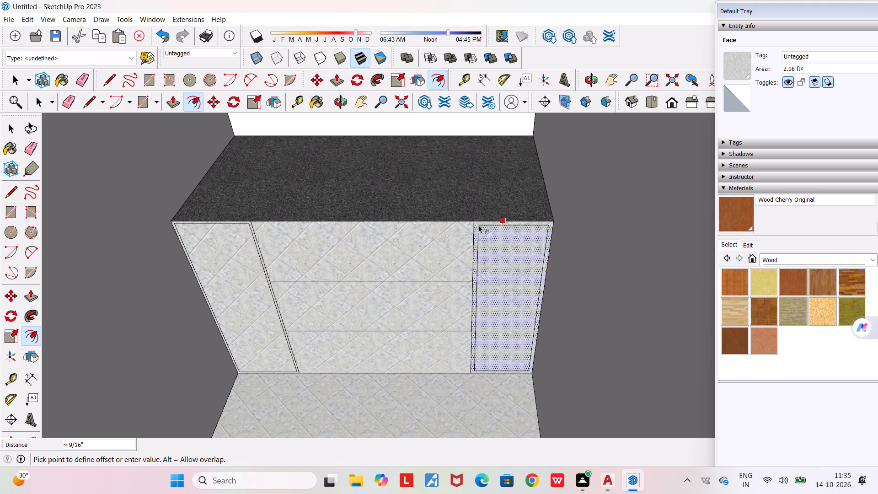
click(475, 224)
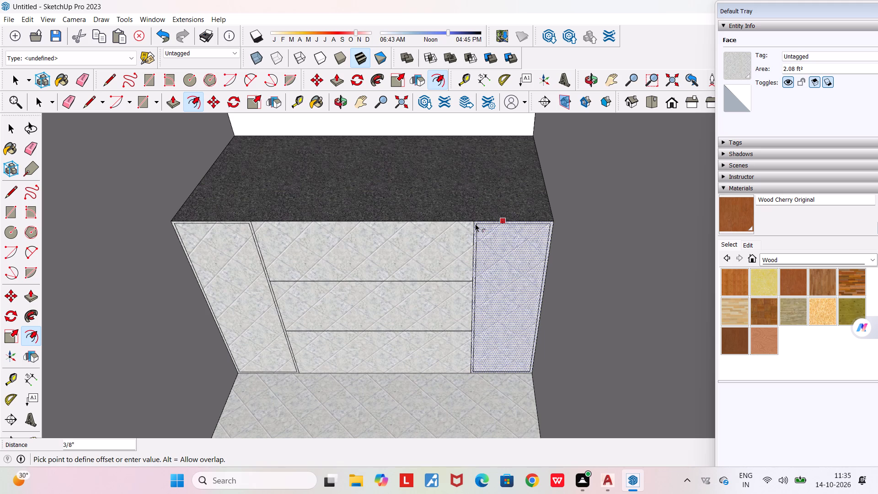
Offset the outlines of the three stacked middle panels inward by about 5/16" each.
click(368, 248)
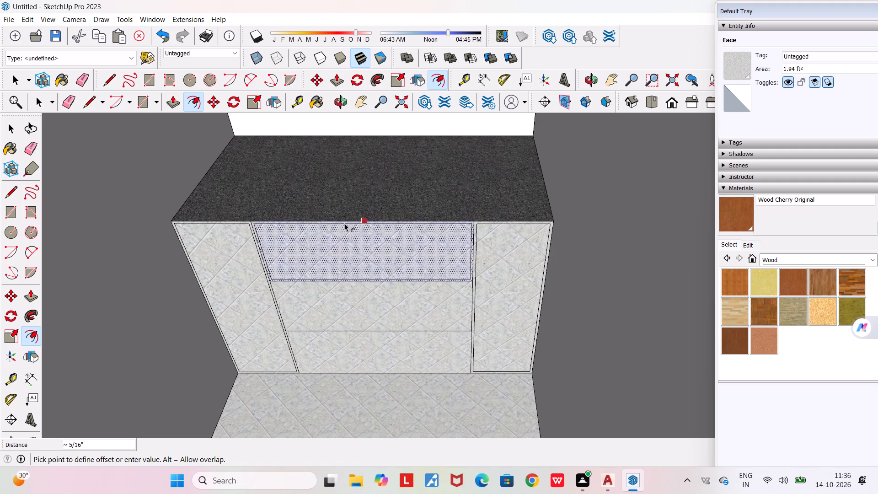
click(344, 223)
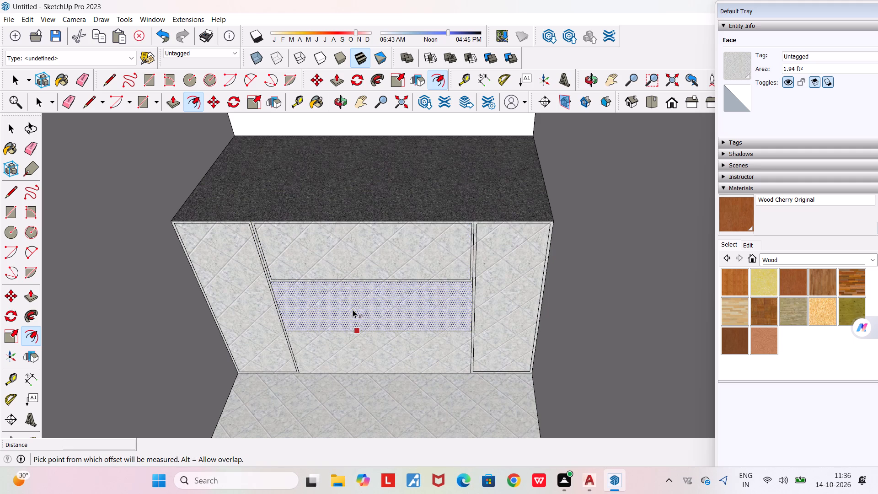
click(350, 299)
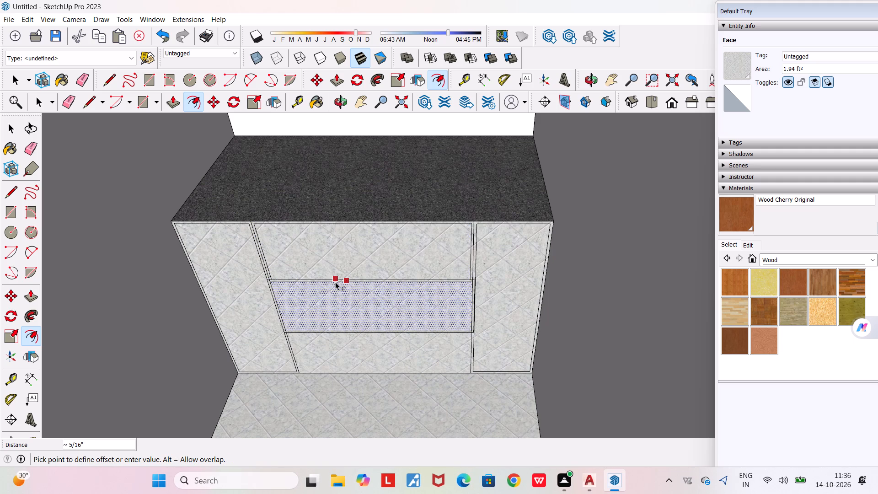
scroll(336, 283, up, 4)
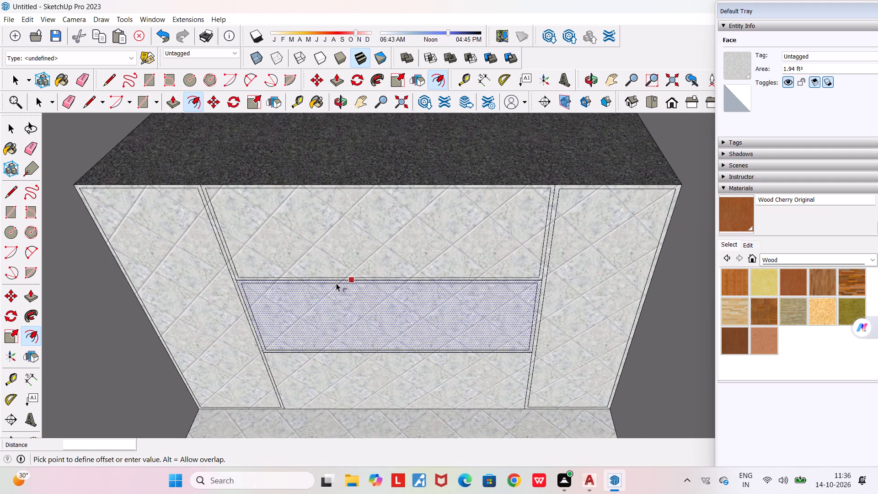
scroll(336, 283, up, 3)
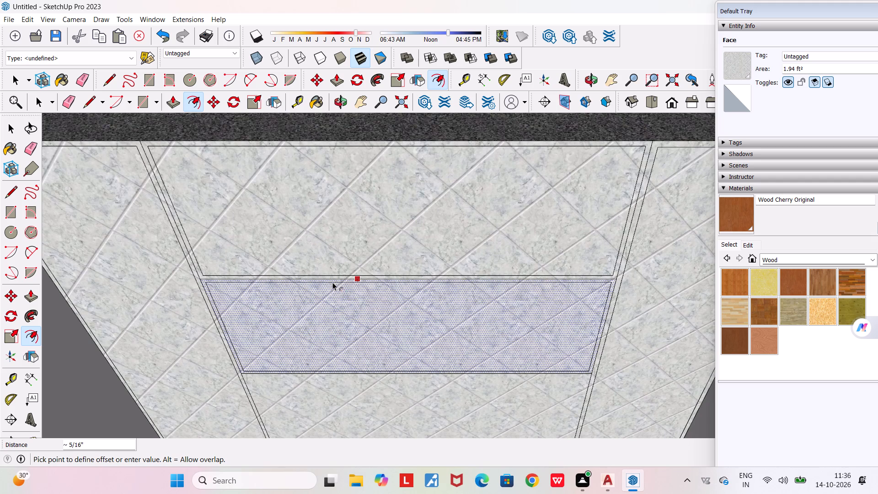
click(332, 282)
click(349, 388)
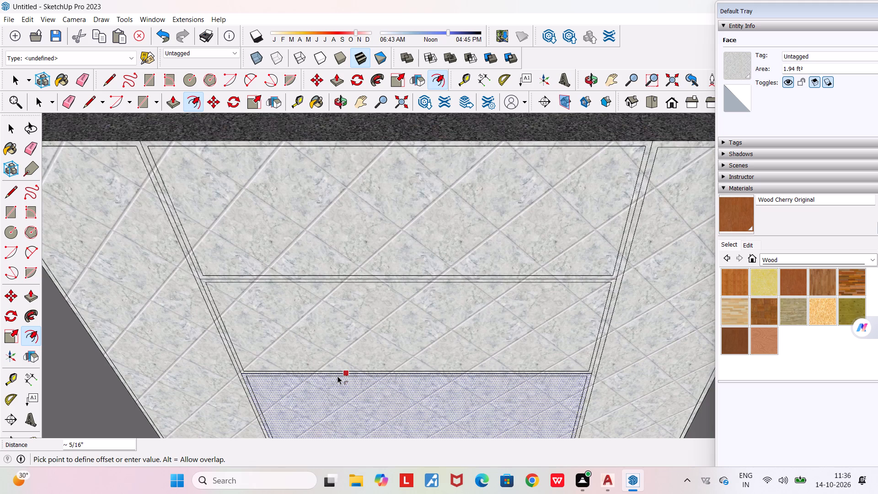
click(337, 376)
Examine the offset borders on the cabinet front up close and within the surrounding rooms.
scroll(339, 352, down, 5)
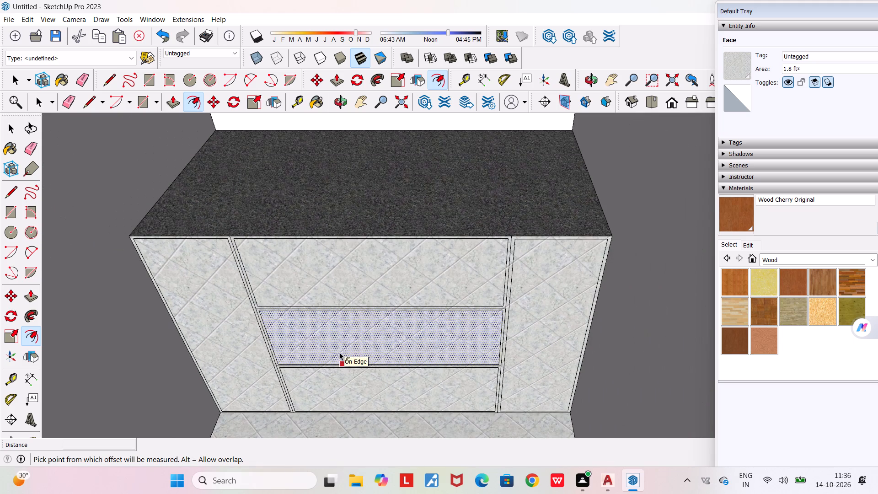
scroll(255, 299, up, 6)
scroll(247, 341, up, 5)
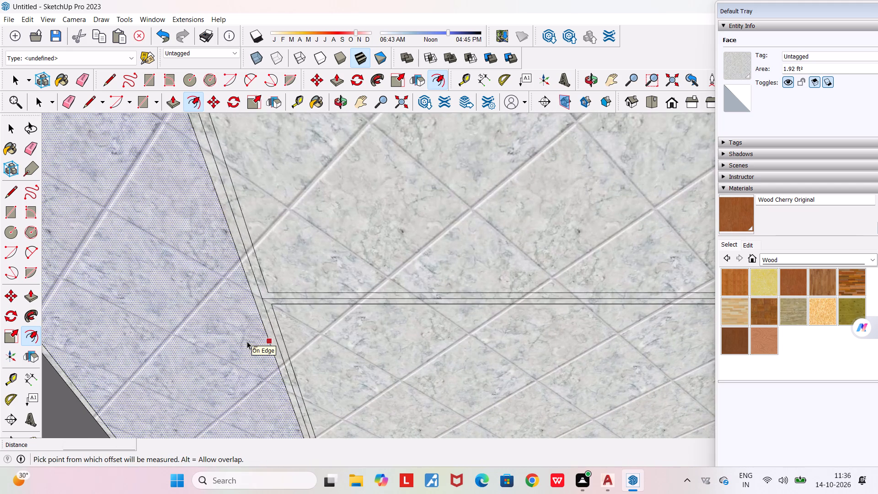
scroll(247, 341, down, 5)
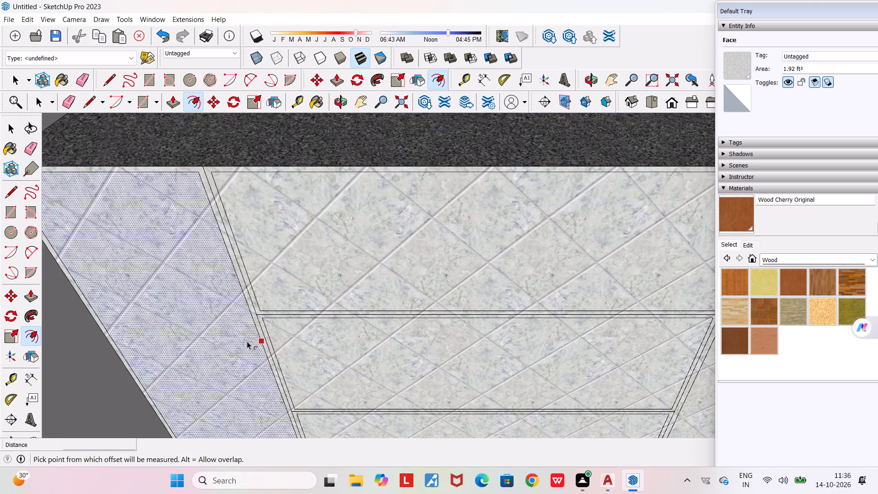
key(space)
key(space)
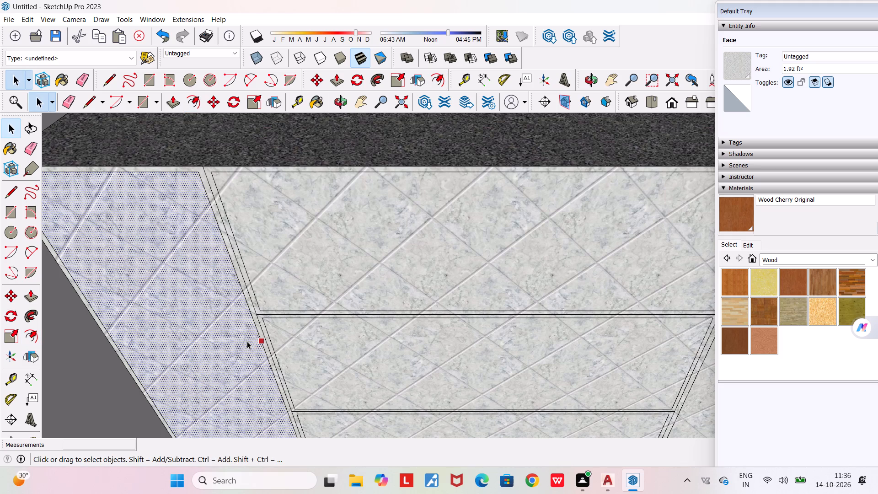
scroll(271, 353, down, 11)
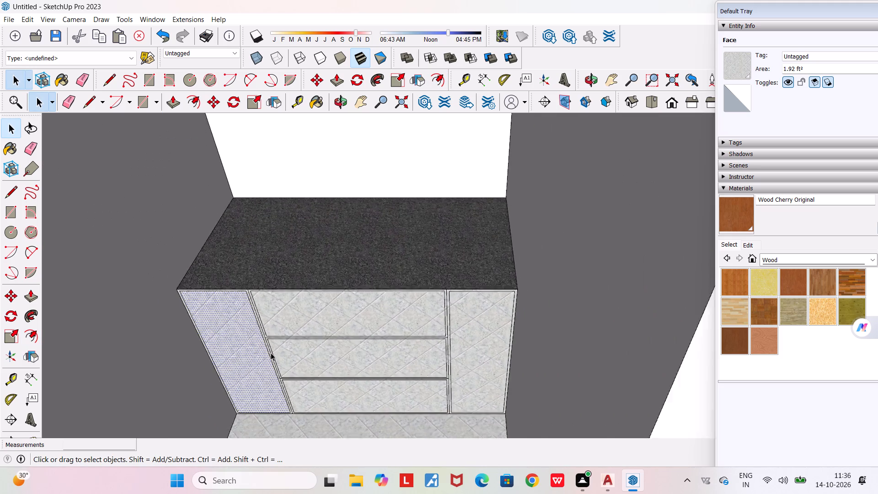
scroll(271, 353, down, 2)
scroll(271, 353, down, 20)
scroll(271, 353, down, 11)
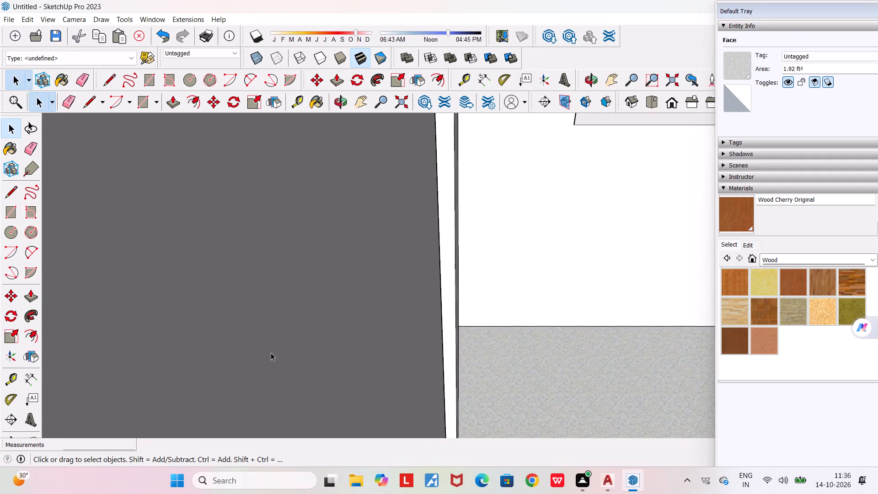
scroll(271, 353, down, 20)
scroll(271, 353, down, 20)
scroll(271, 353, down, 2)
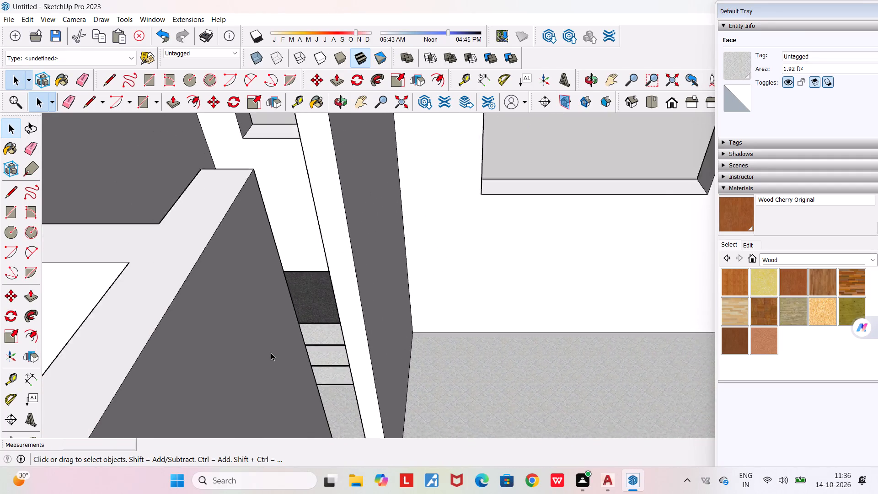
scroll(271, 353, down, 18)
click(362, 161)
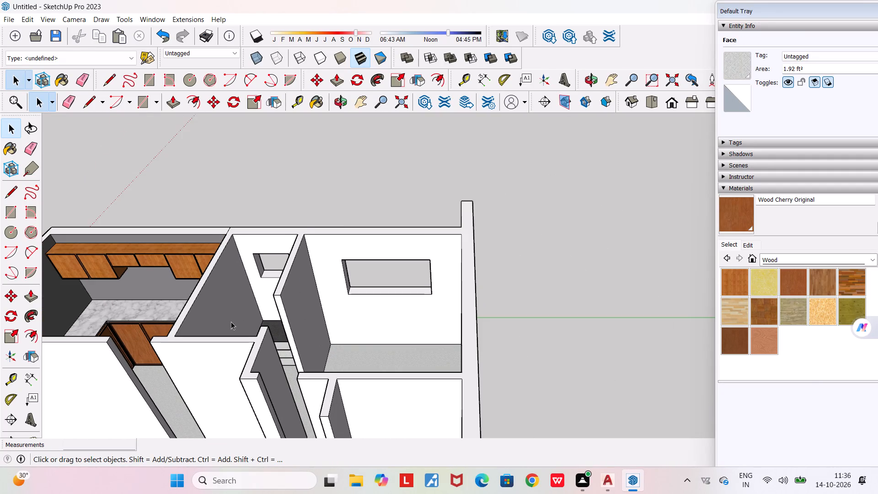
Erase the original divider beside the left end panel along the upper two middle panels, plus the line between those two panels.
scroll(254, 335, up, 11)
middle_drag(263, 335, 270, 355)
scroll(259, 355, up, 12)
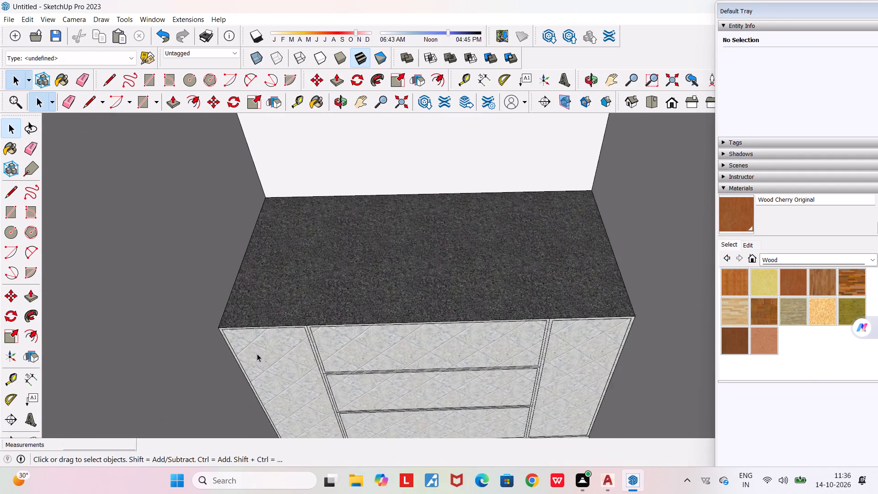
scroll(301, 357, up, 9)
scroll(334, 328, up, 3)
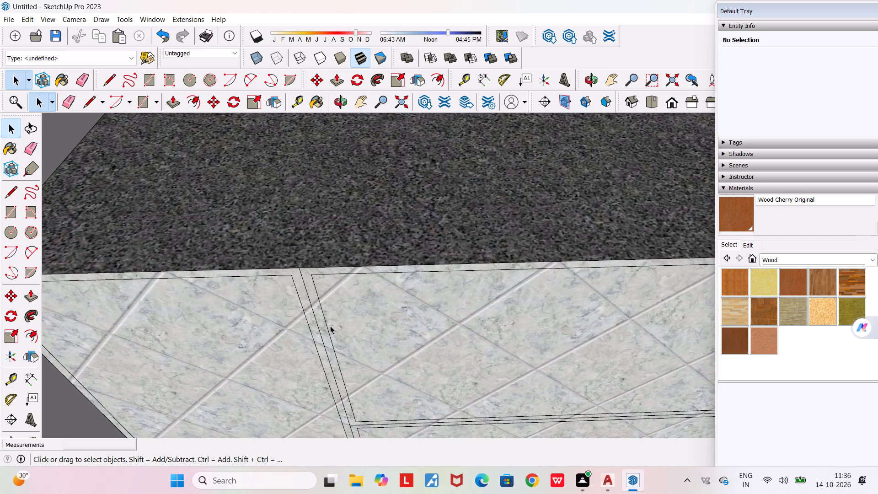
click(89, 82)
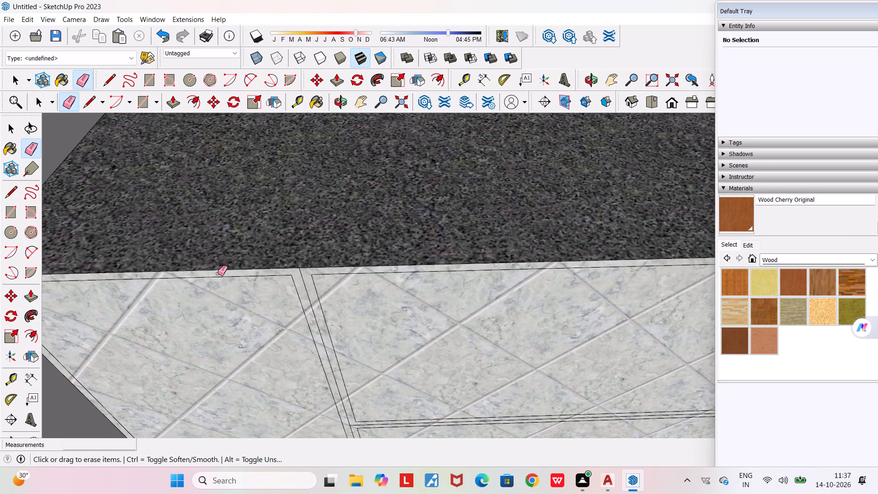
scroll(316, 332, up, 2)
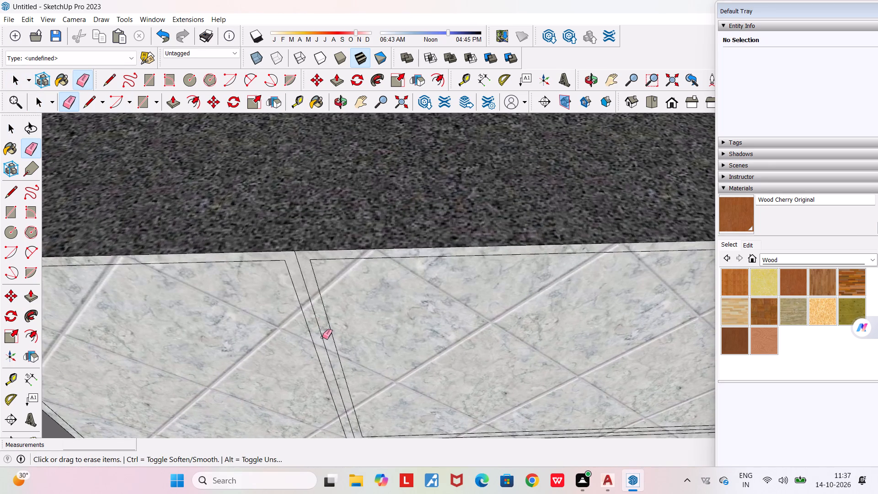
click(322, 337)
scroll(322, 337, down, 4)
scroll(368, 430, up, 5)
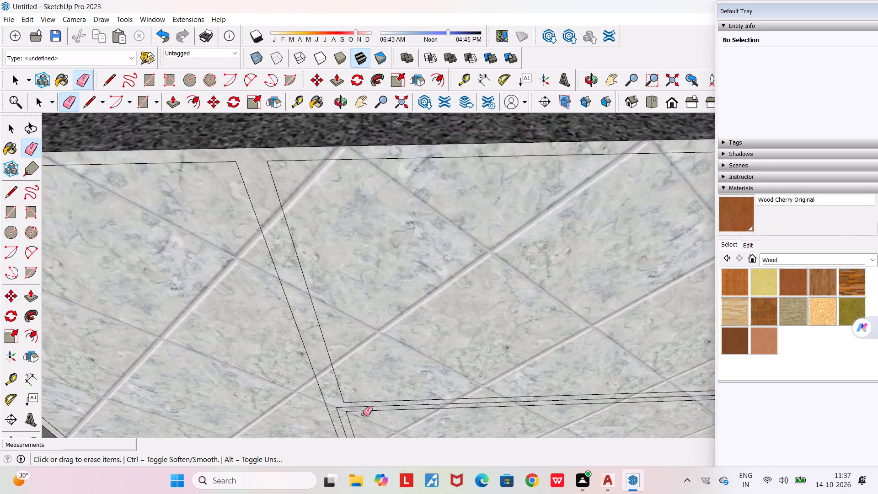
scroll(363, 414, up, 4)
click(354, 404)
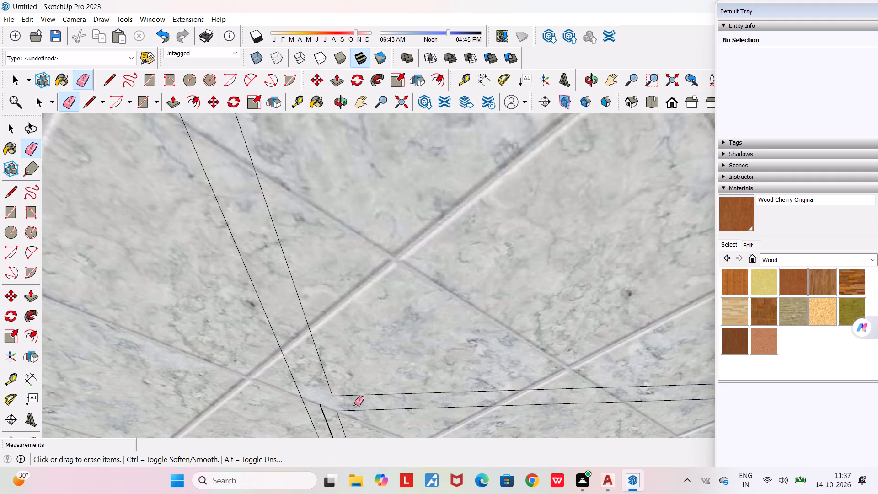
click(323, 415)
scroll(323, 415, down, 10)
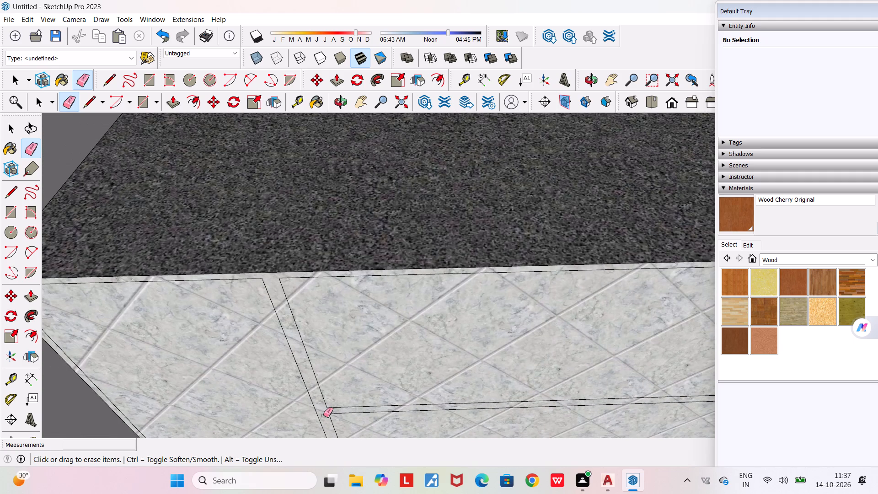
Erase the remaining original divider lines: beside the right end panel, between the lower two middle panels, and left of the bottom one.
middle_drag(323, 415, 316, 358)
scroll(316, 358, down, 8)
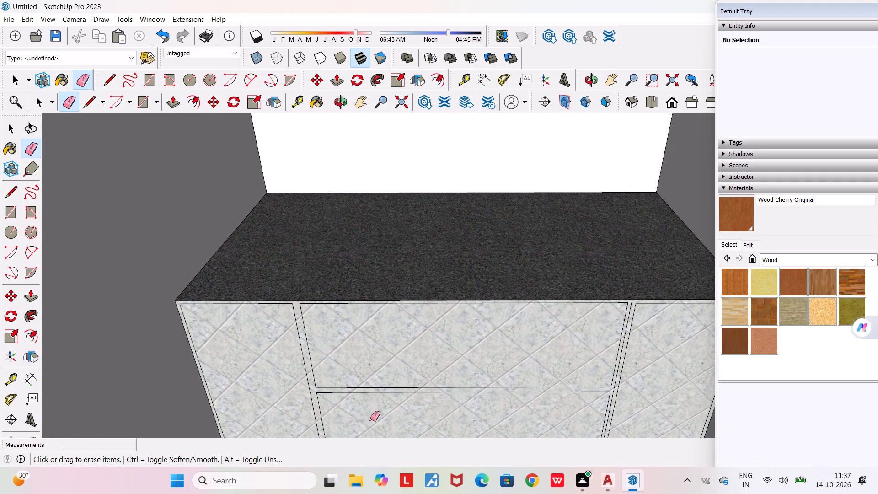
scroll(621, 397, up, 9)
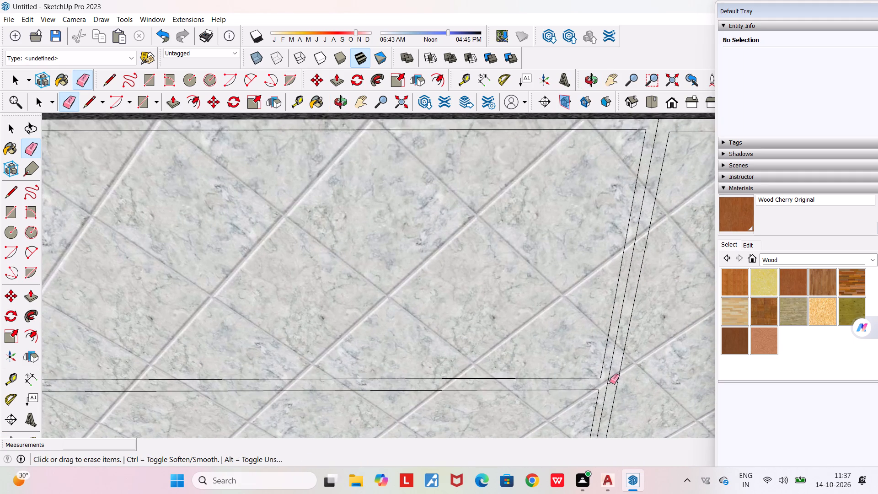
click(610, 382)
scroll(610, 382, down, 15)
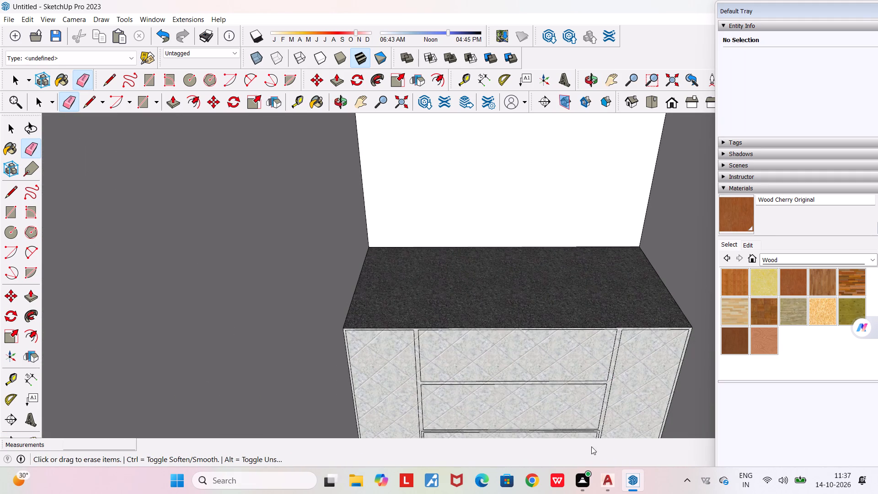
scroll(593, 422, down, 3)
scroll(593, 436, up, 8)
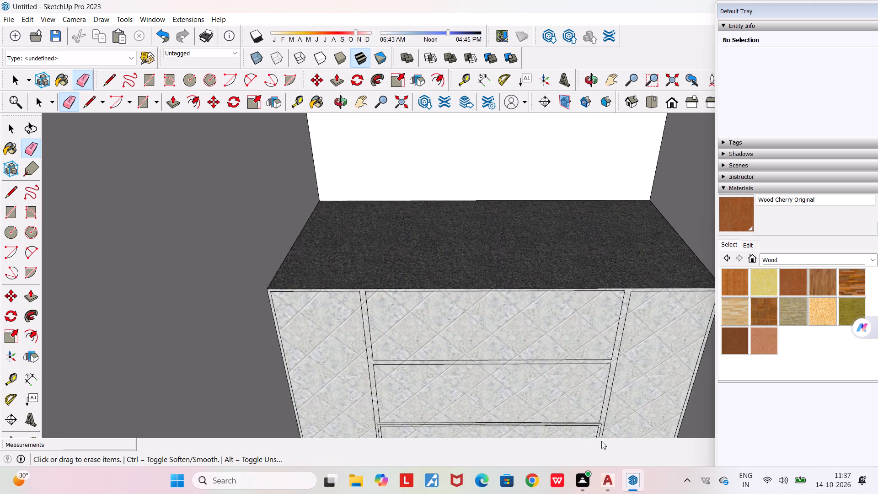
scroll(601, 441, up, 18)
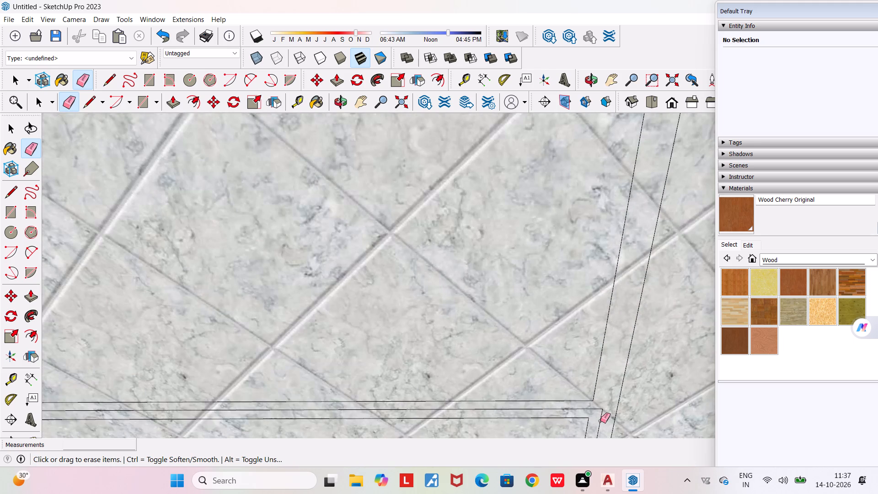
click(600, 421)
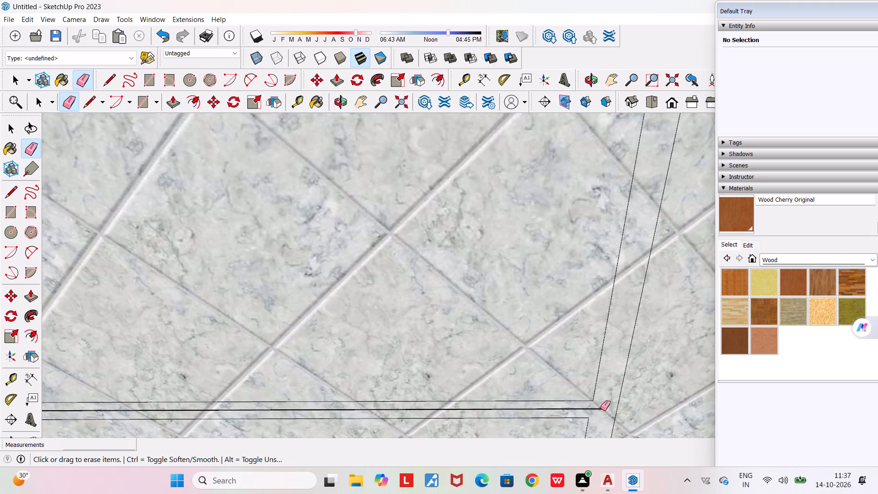
click(600, 408)
scroll(600, 408, down, 17)
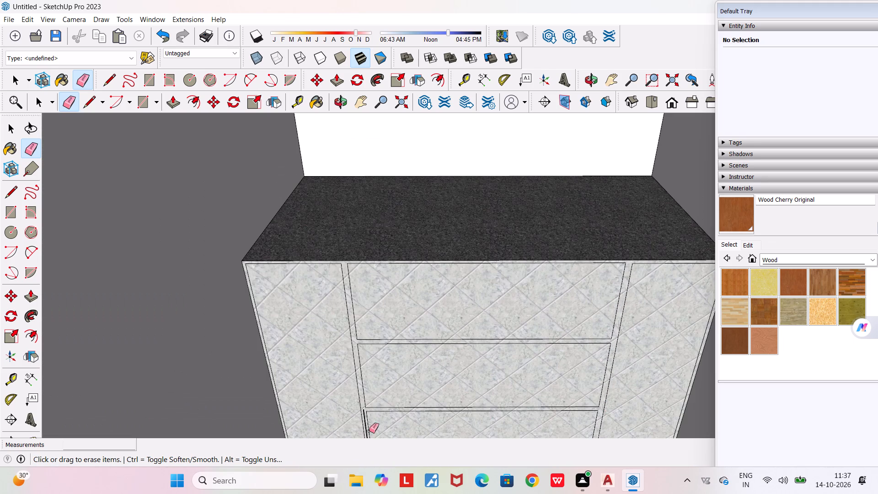
scroll(364, 426, up, 16)
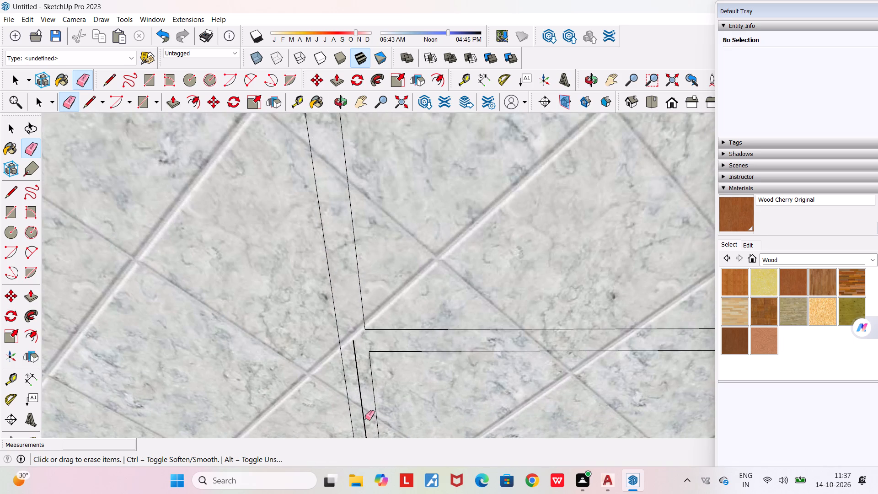
click(365, 418)
scroll(365, 418, down, 20)
scroll(365, 418, down, 2)
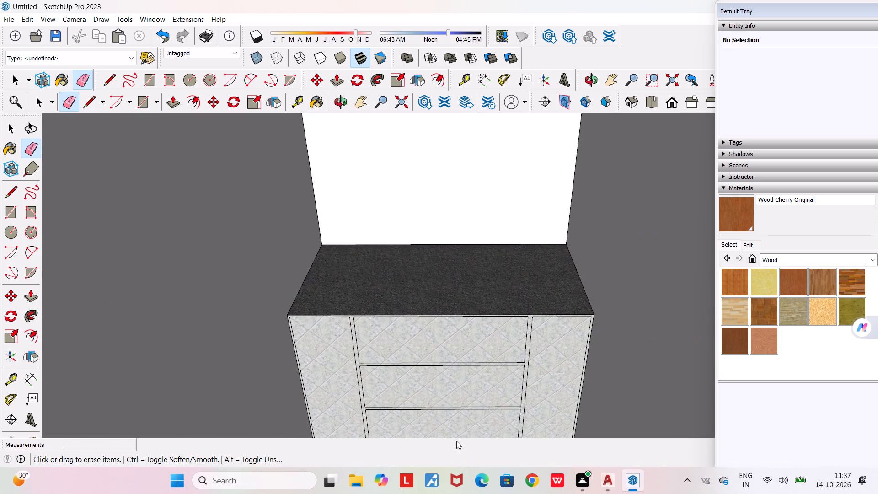
Examine the cabinet front within the surrounding rooms and up close, down to where it meets the floor.
scroll(584, 391, up, 5)
scroll(584, 391, down, 10)
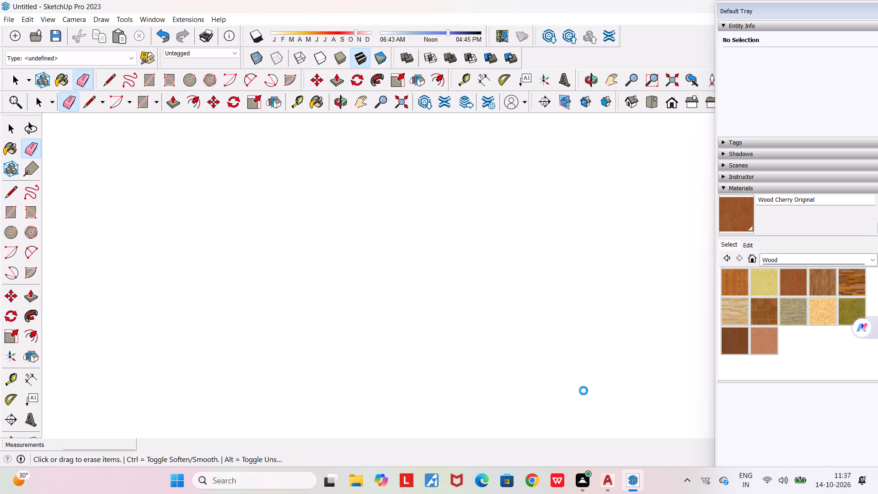
click(680, 76)
middle_drag(509, 231, 466, 378)
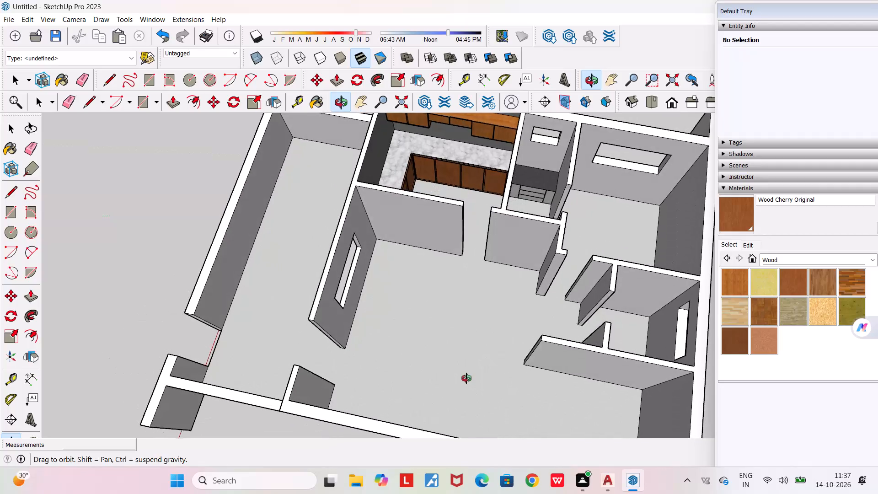
middle_drag(466, 378, 470, 391)
scroll(550, 211, up, 12)
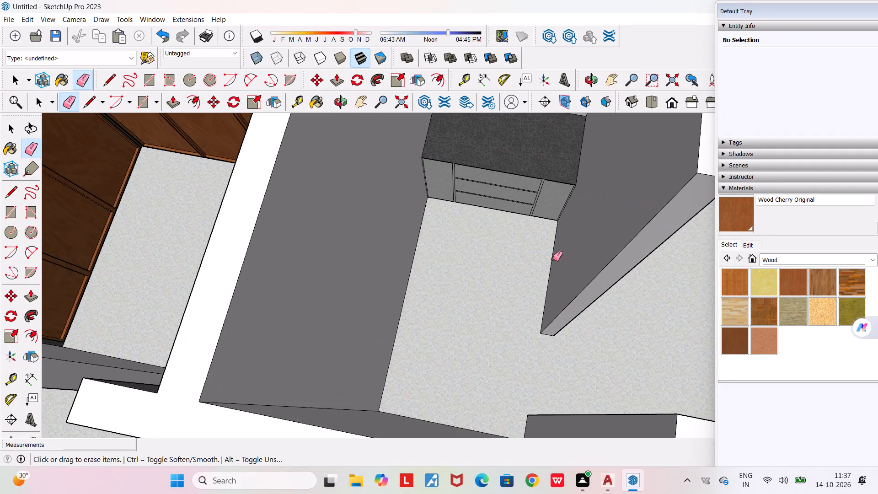
scroll(537, 224, up, 4)
middle_drag(517, 212, 503, 191)
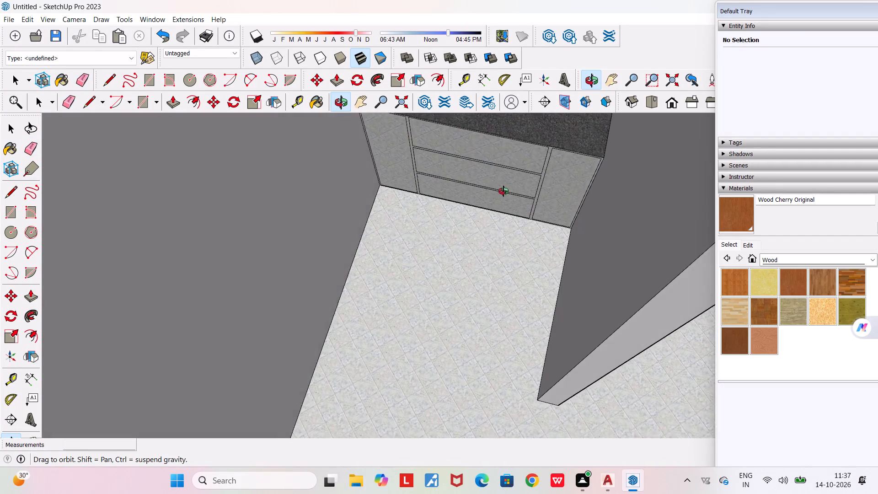
middle_drag(503, 191, 498, 183)
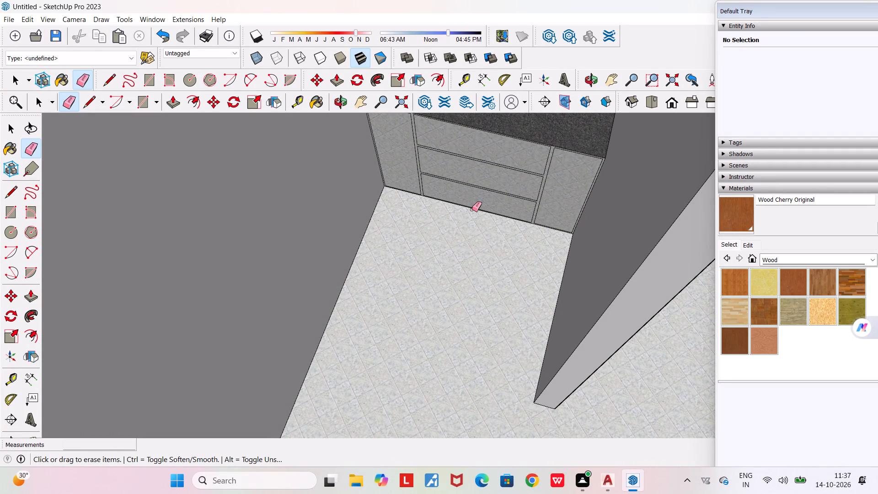
key(space)
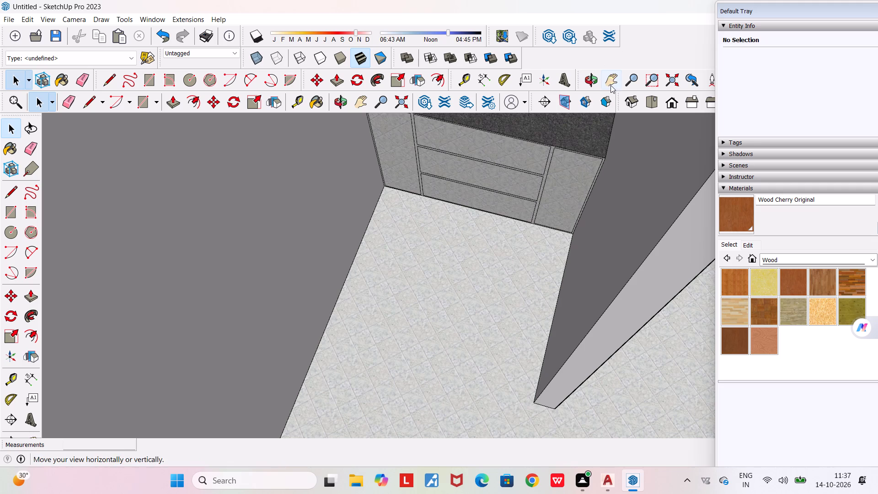
click(610, 85)
drag(438, 231, 412, 316)
scroll(461, 306, up, 1)
middle_drag(461, 306, 502, 283)
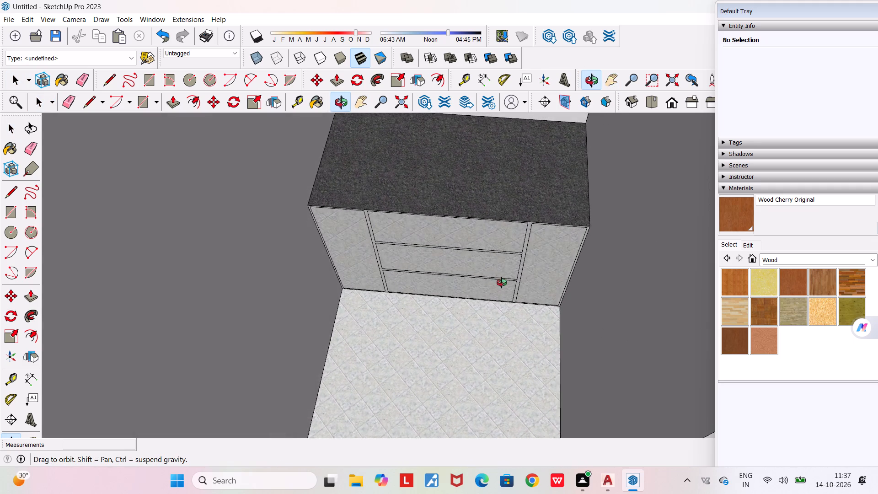
middle_drag(502, 283, 537, 282)
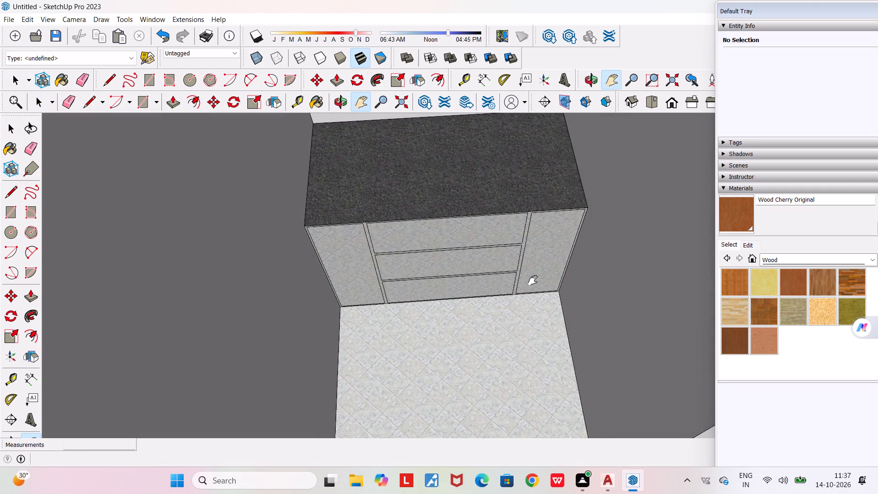
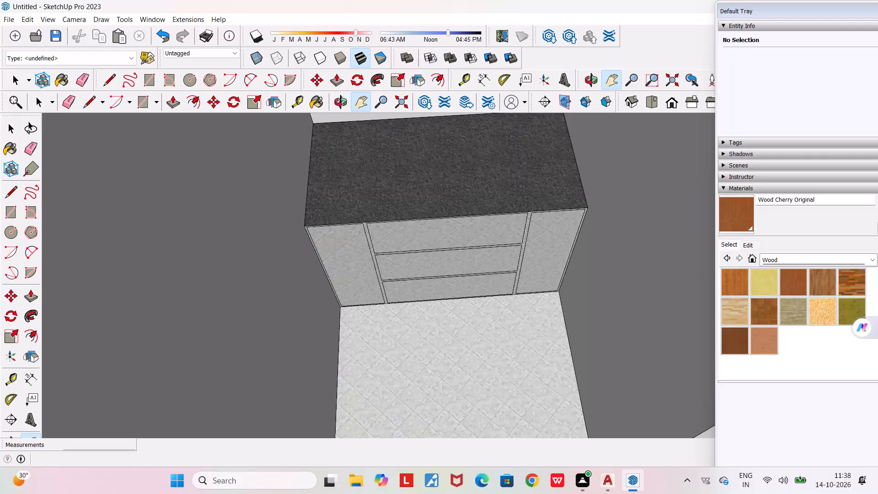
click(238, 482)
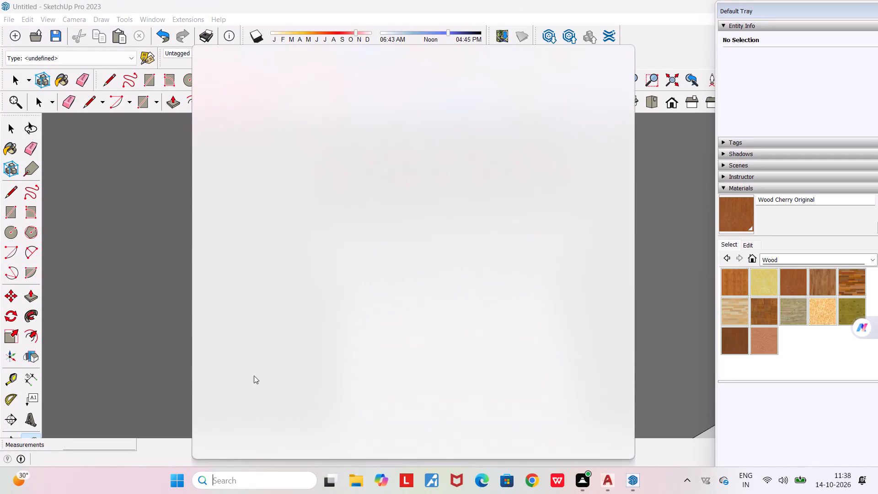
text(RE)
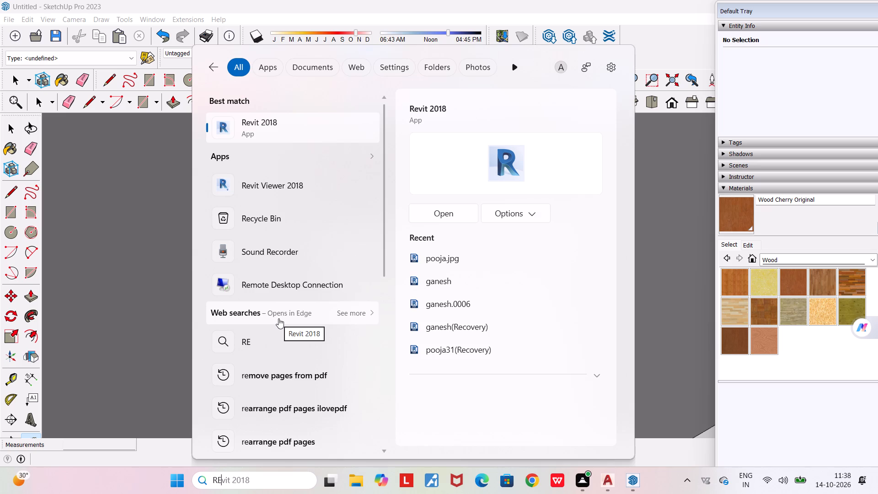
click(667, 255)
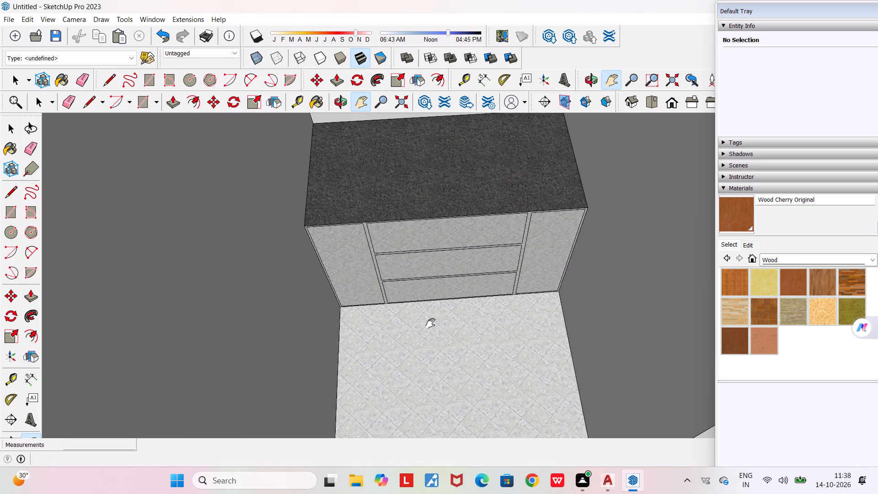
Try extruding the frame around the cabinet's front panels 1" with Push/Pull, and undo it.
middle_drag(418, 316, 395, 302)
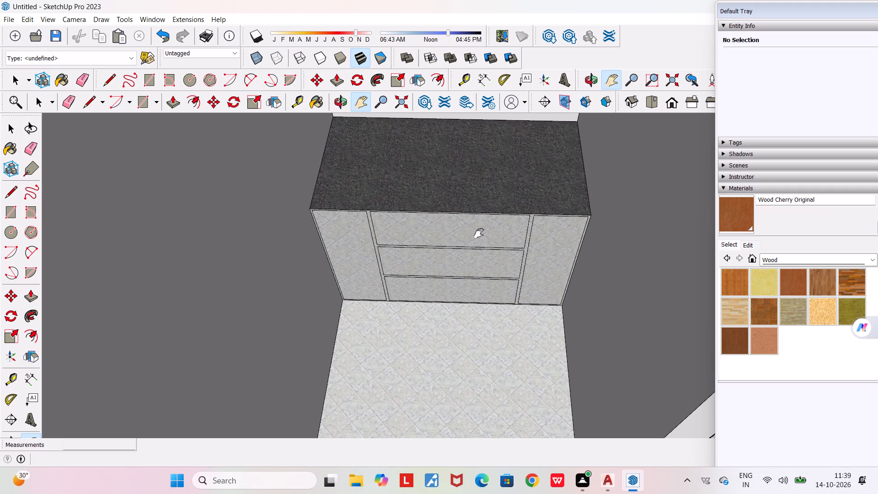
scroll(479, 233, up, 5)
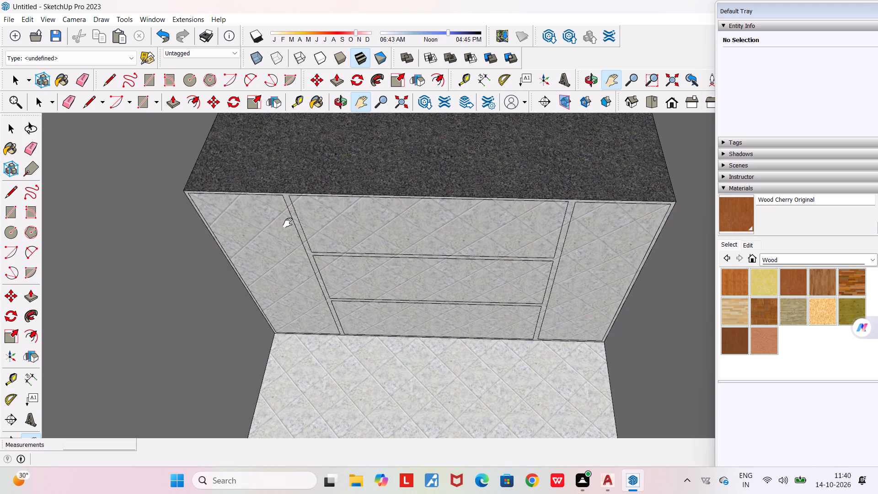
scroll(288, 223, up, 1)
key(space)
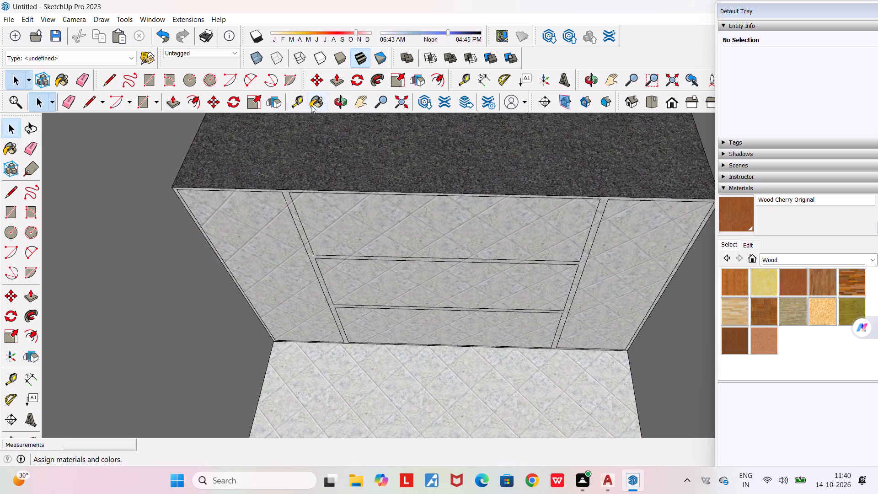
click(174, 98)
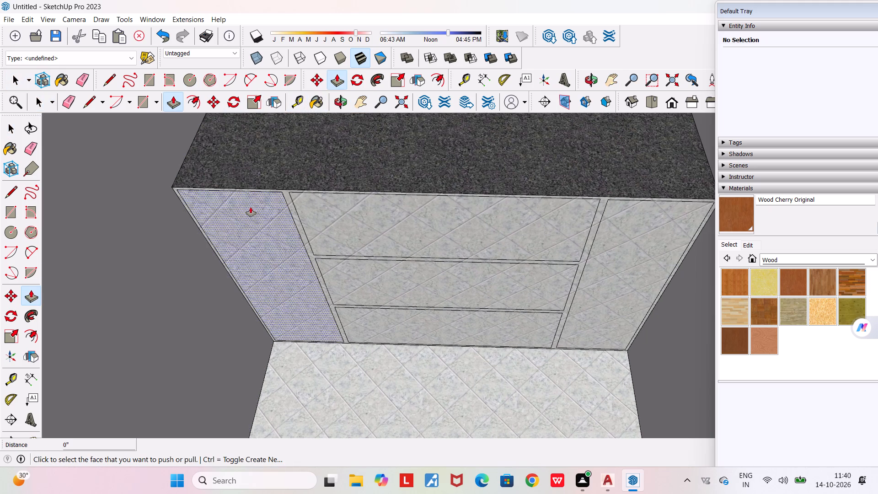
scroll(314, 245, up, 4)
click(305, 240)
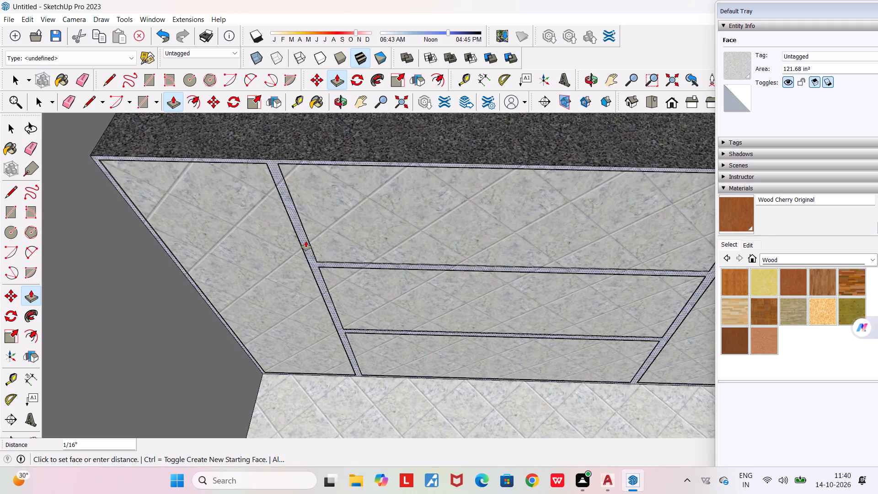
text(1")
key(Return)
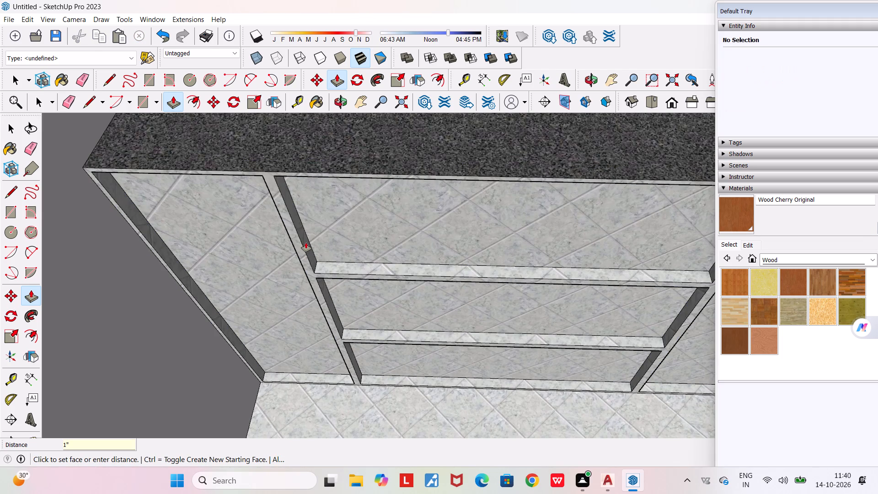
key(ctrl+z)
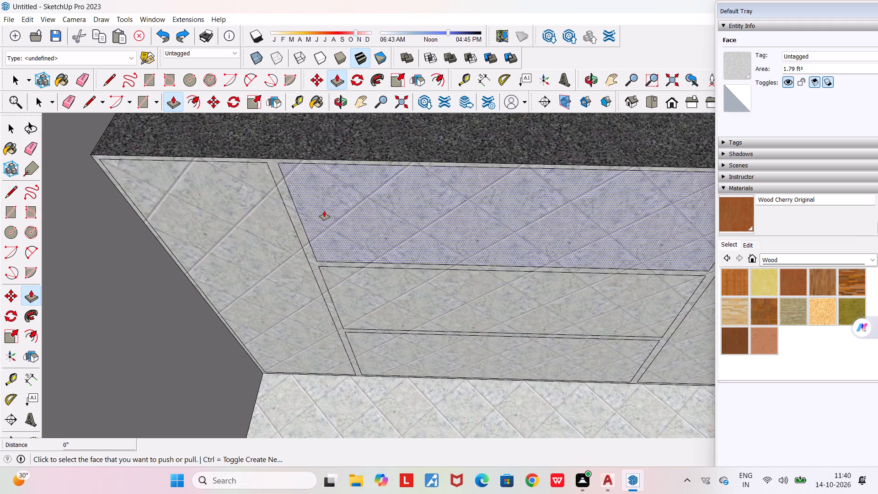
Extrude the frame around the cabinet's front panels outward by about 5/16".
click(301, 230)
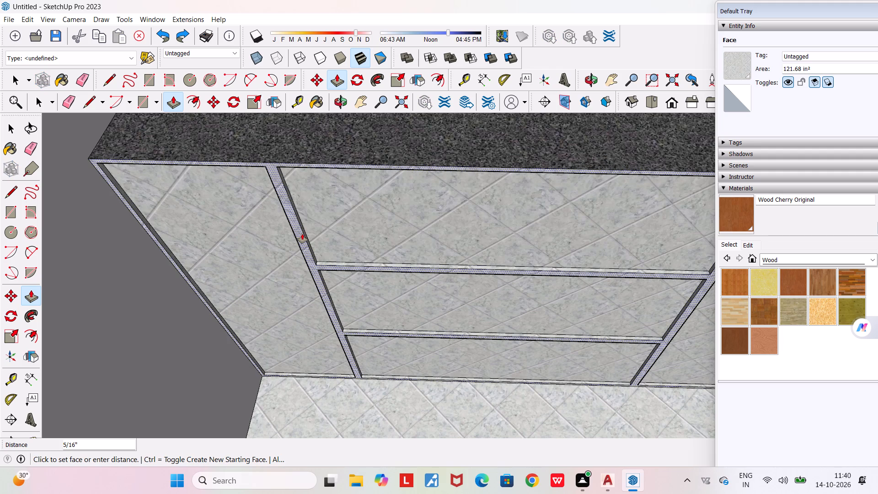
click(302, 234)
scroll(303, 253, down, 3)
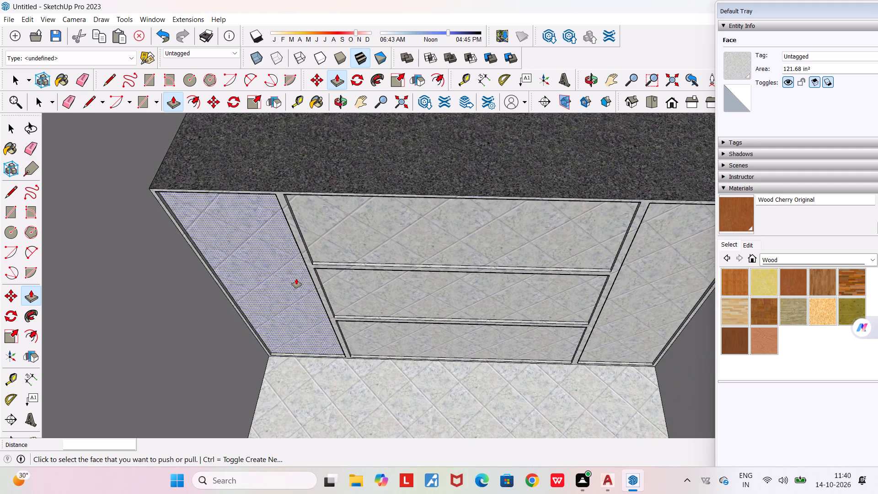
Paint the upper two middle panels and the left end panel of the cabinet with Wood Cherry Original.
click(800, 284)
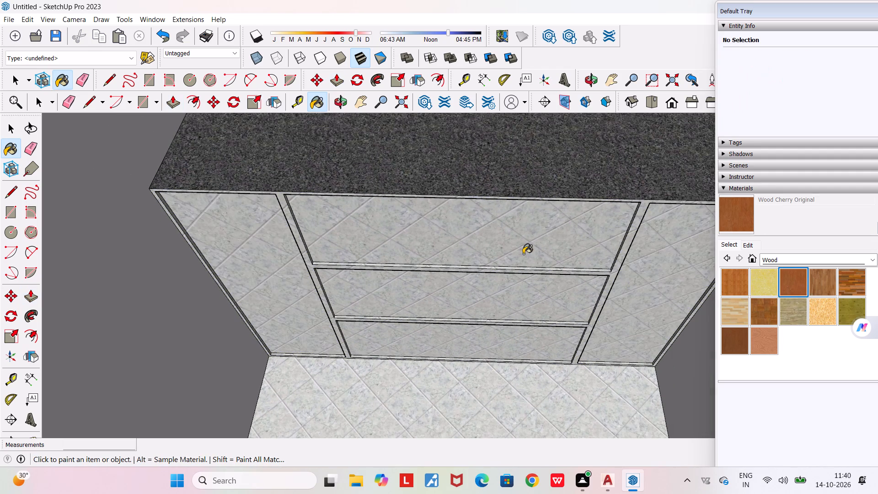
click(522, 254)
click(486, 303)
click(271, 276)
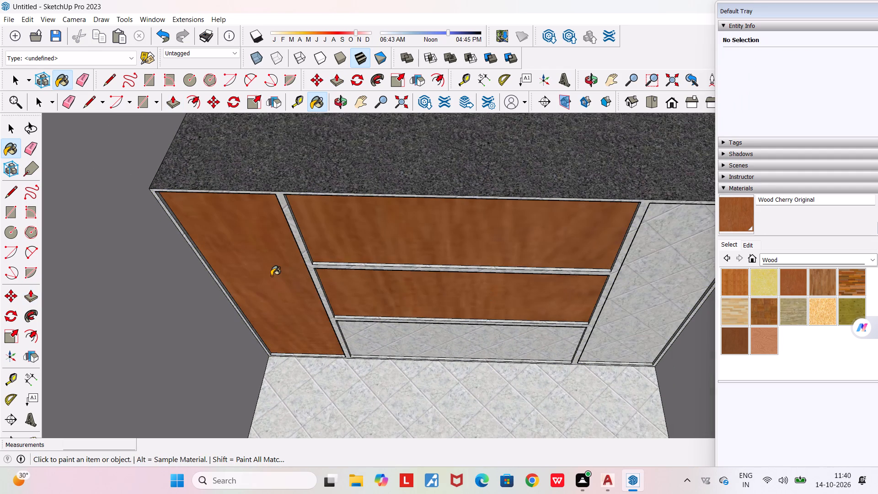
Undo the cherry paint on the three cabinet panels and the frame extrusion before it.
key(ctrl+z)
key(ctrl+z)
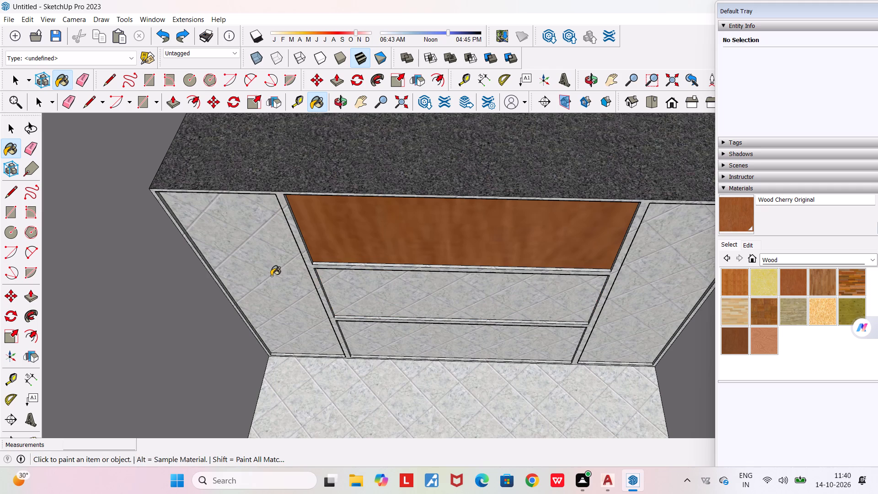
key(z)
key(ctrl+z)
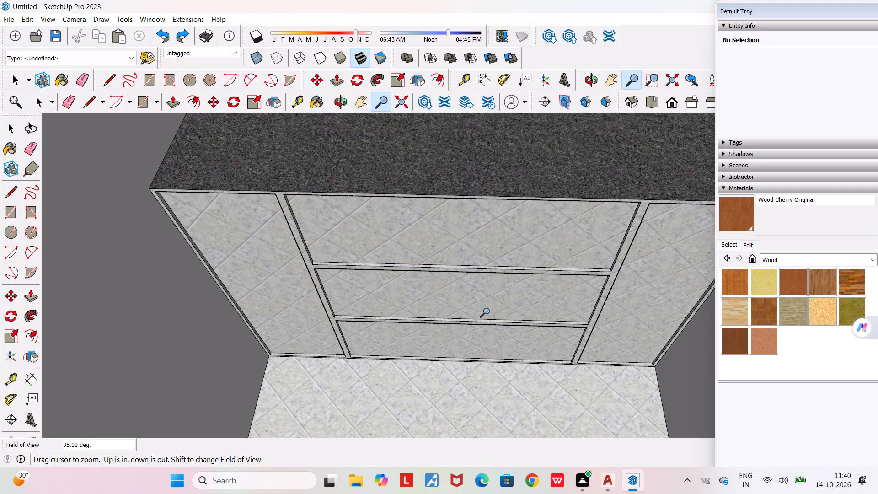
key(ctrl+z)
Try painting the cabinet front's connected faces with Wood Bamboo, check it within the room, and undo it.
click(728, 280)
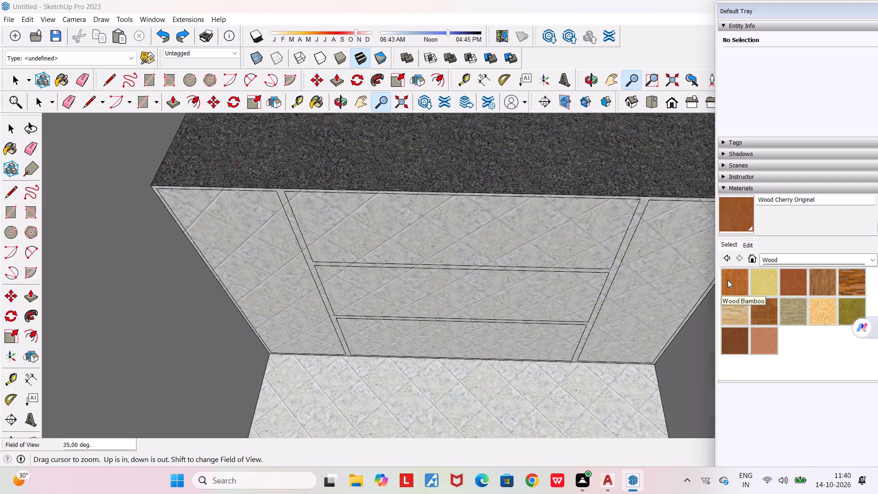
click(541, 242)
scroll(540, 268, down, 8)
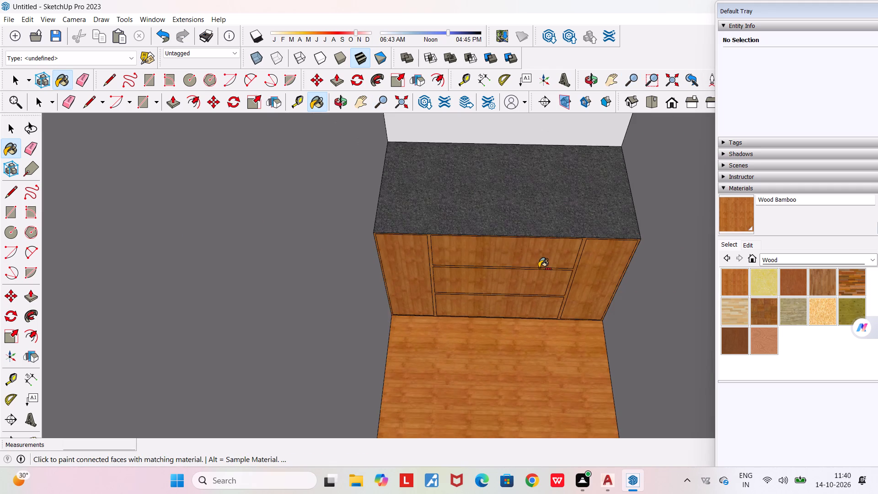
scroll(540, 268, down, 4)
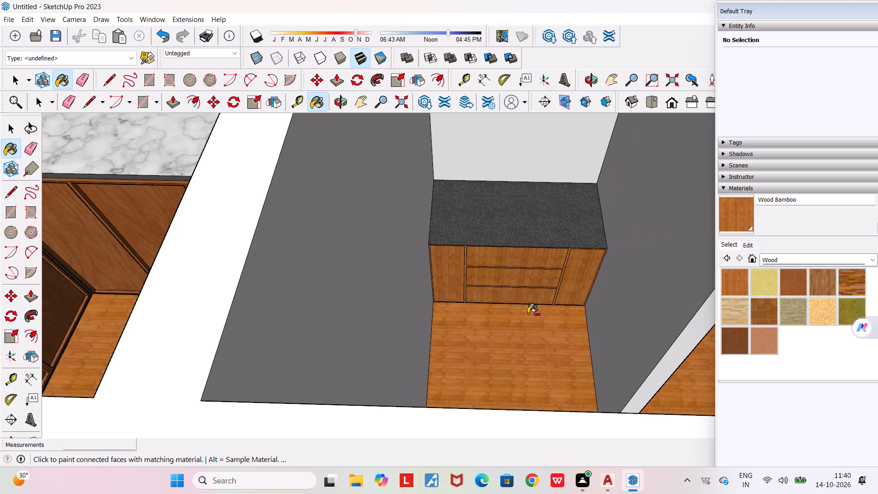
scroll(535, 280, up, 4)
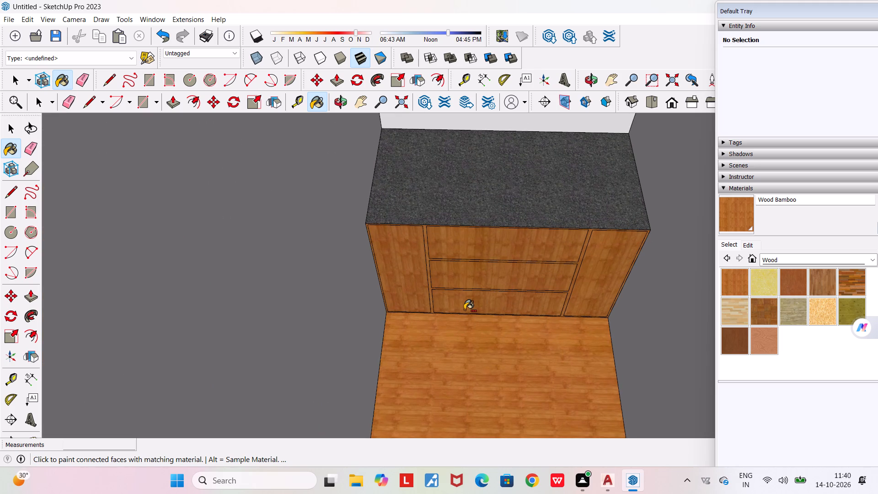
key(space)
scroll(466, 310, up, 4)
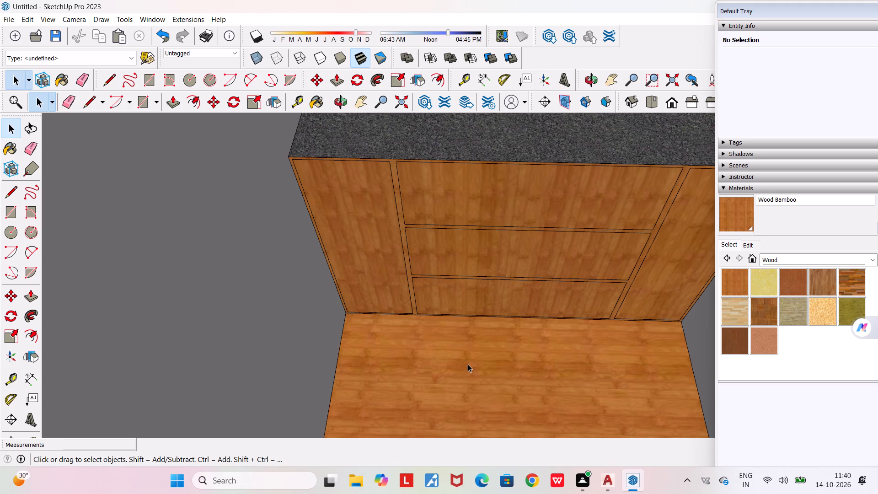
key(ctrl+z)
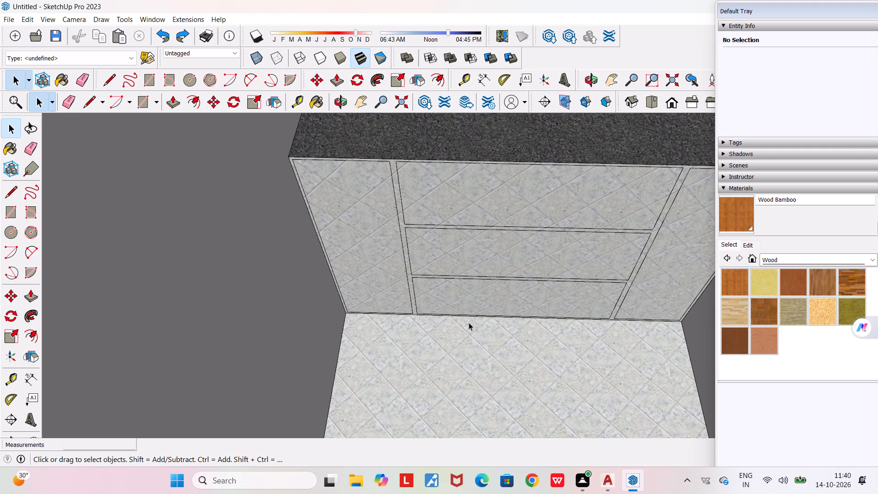
Draw a 4' by 2' 6" rectangle over the whole cabinet front, from its upper left corner to its lower right corner.
click(136, 105)
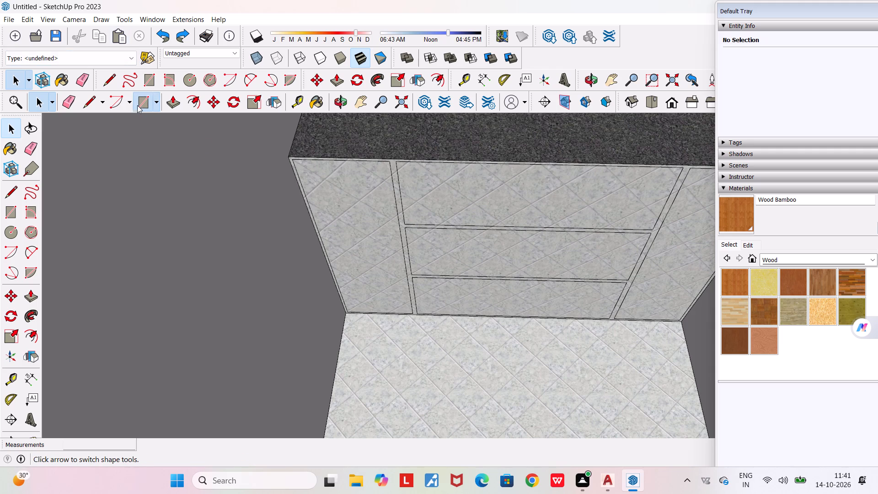
click(291, 153)
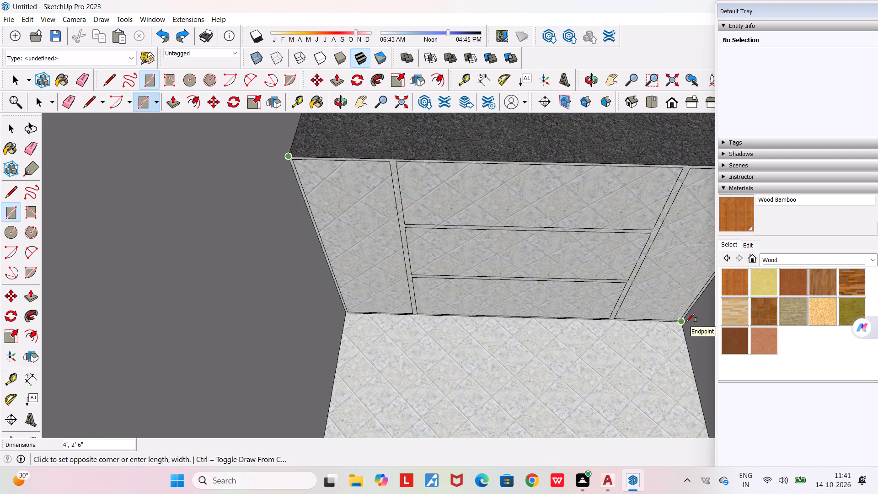
scroll(685, 322, up, 17)
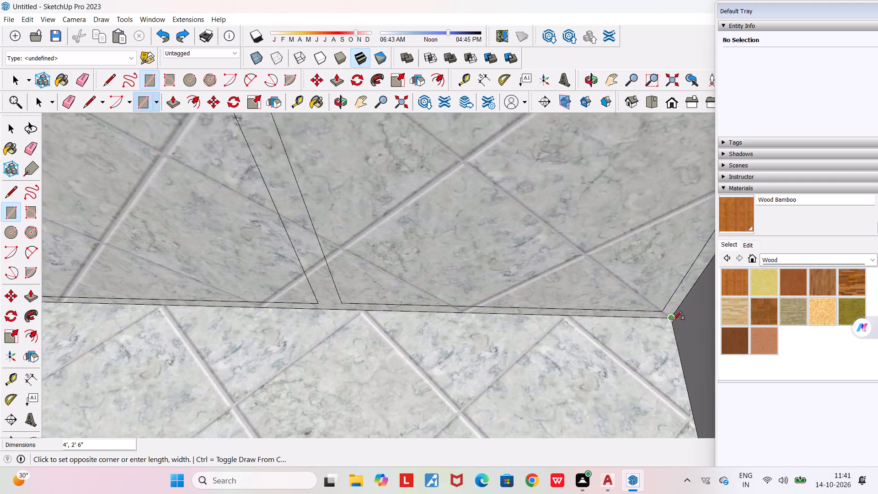
click(672, 320)
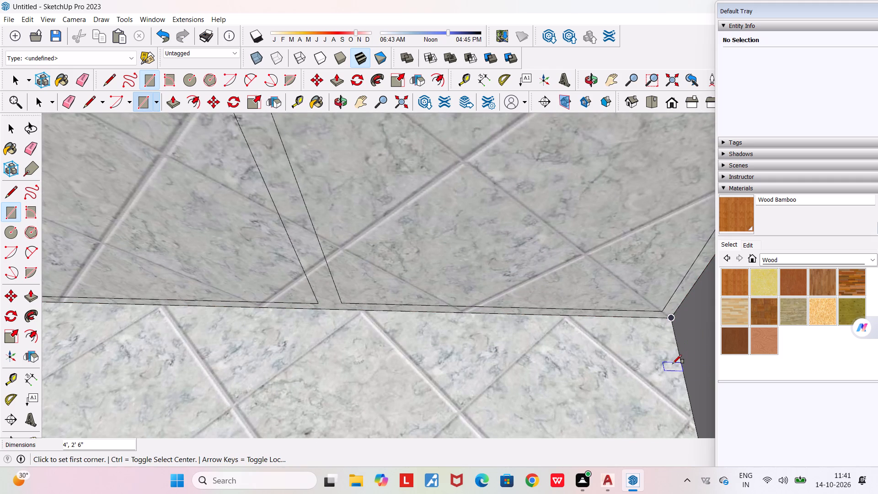
scroll(673, 364, down, 19)
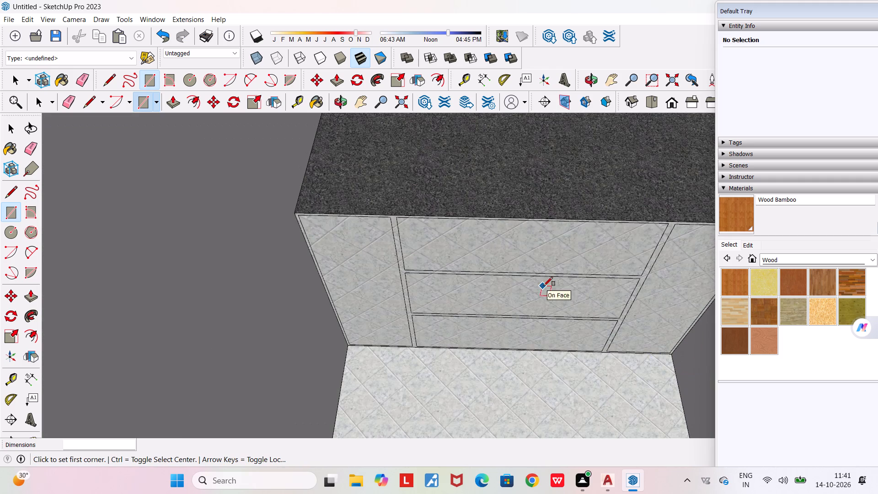
Paint all five cabinet front panels and the frame around them with Wood Cherry Original.
click(786, 279)
click(586, 288)
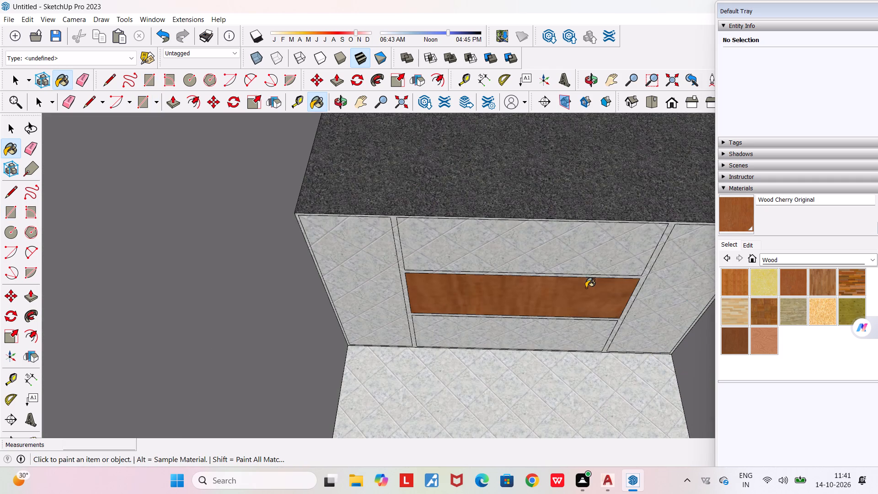
click(581, 258)
click(359, 277)
click(519, 338)
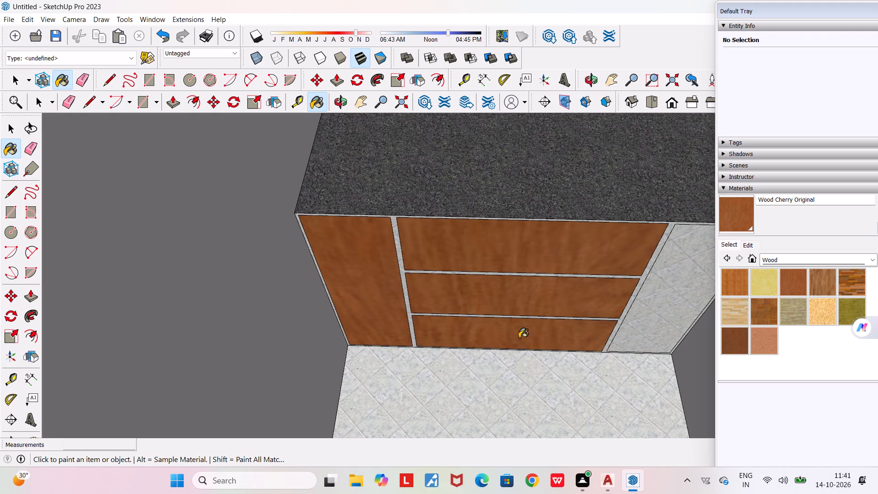
click(647, 323)
scroll(648, 303, up, 6)
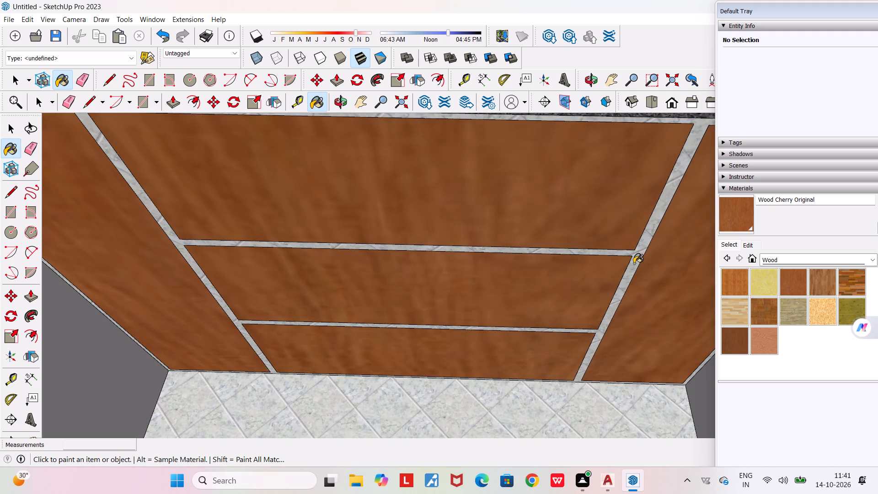
click(634, 263)
scroll(631, 266, down, 5)
key(space)
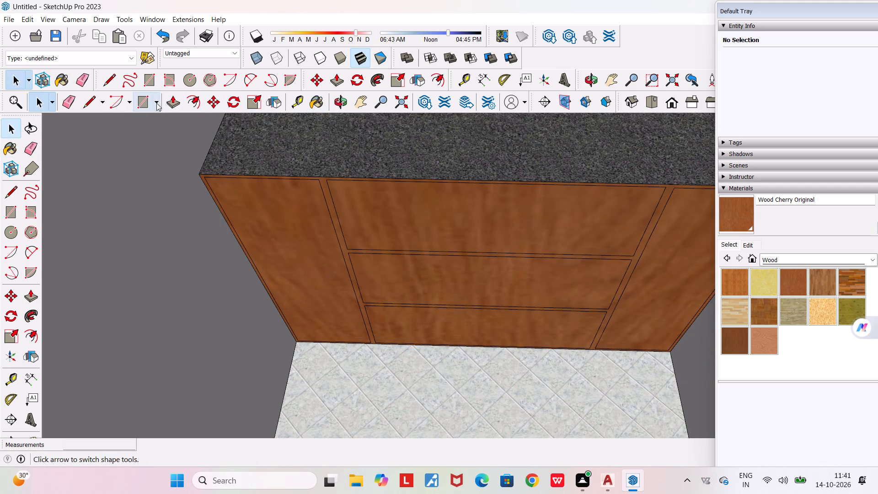
Extrude the cherry frame around the cabinet's front panels outward by about 3/16" with Push/Pull.
click(173, 105)
scroll(342, 228, up, 1)
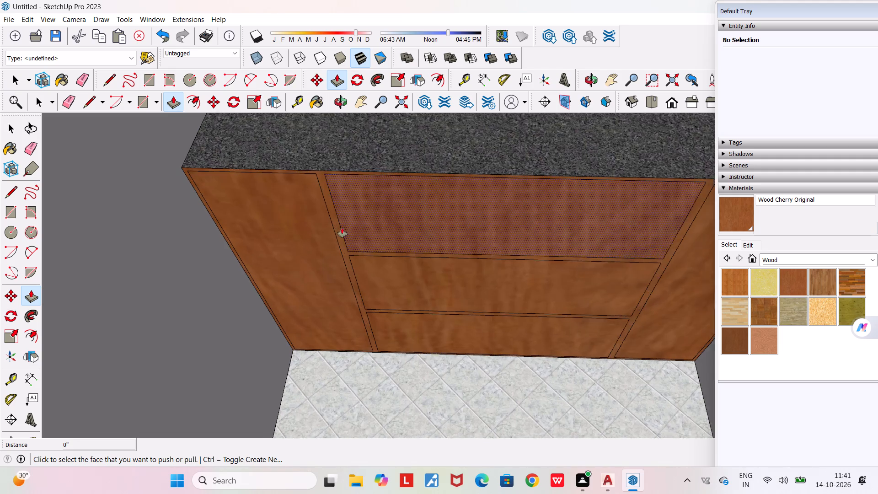
scroll(342, 228, up, 2)
click(339, 241)
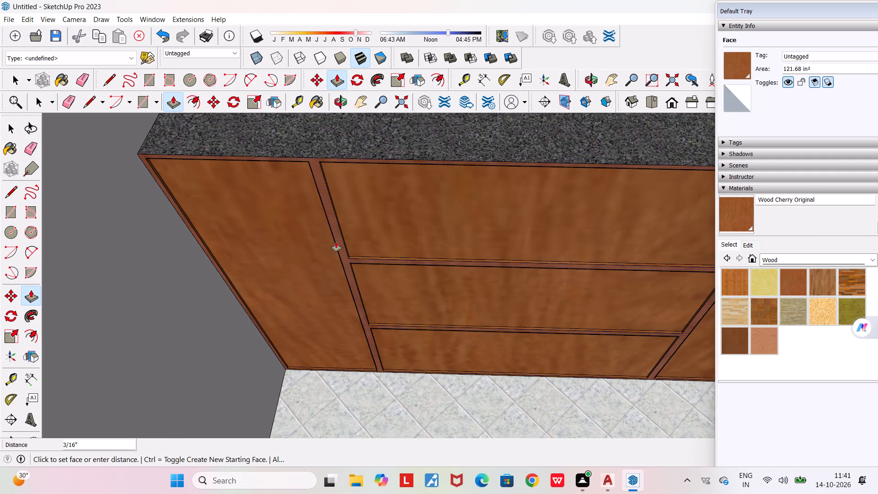
click(336, 242)
scroll(360, 261, down, 4)
scroll(489, 342, down, 2)
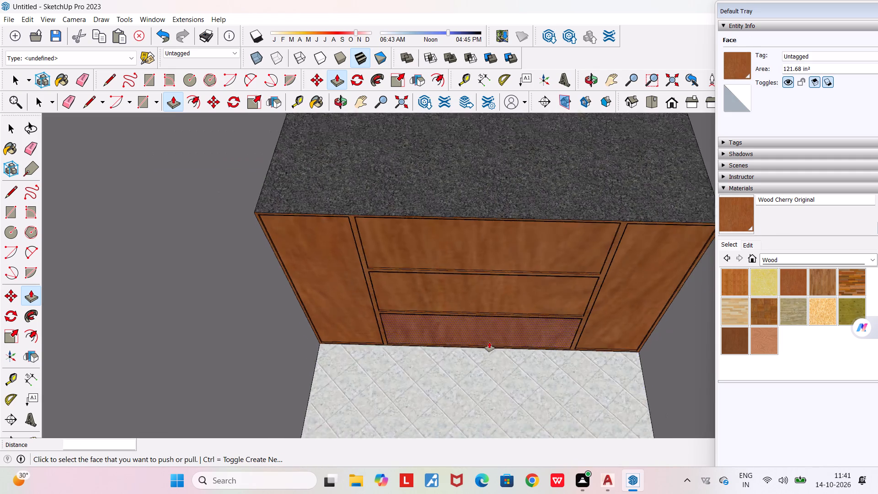
Examine the finished cabinet within the surrounding rooms and up close from an angle.
scroll(489, 342, down, 18)
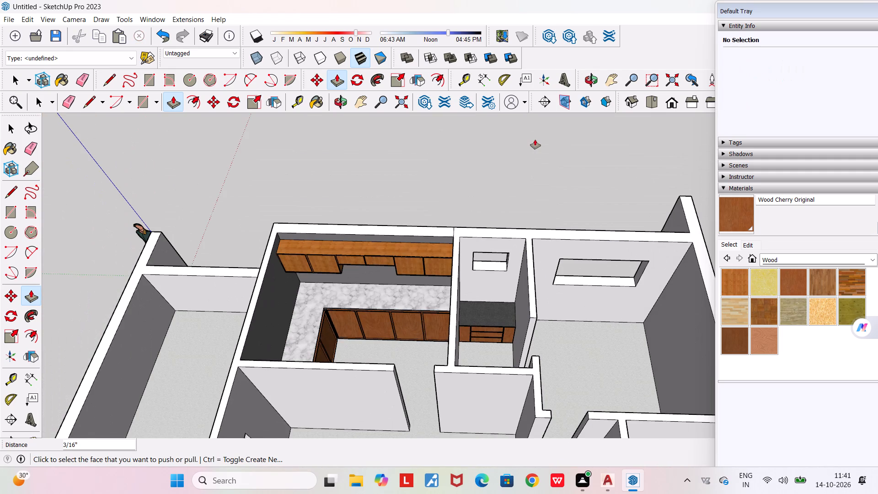
key(space)
click(535, 140)
scroll(486, 343, up, 12)
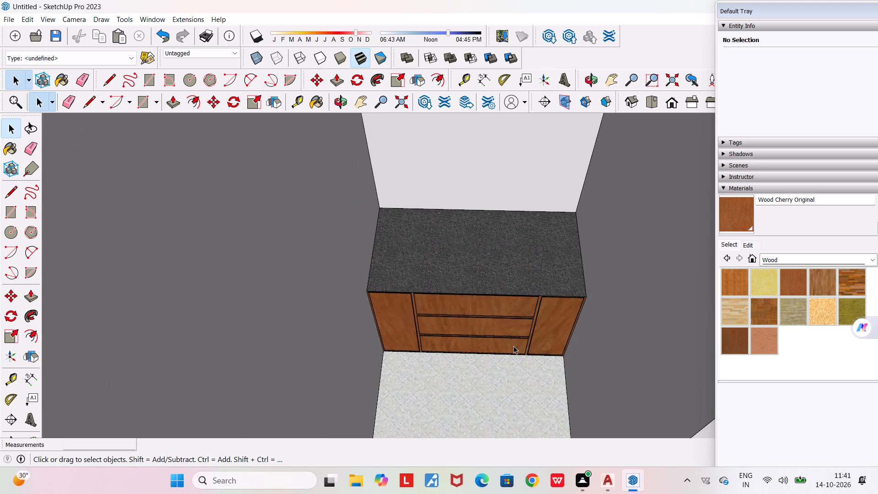
middle_drag(503, 311, 495, 305)
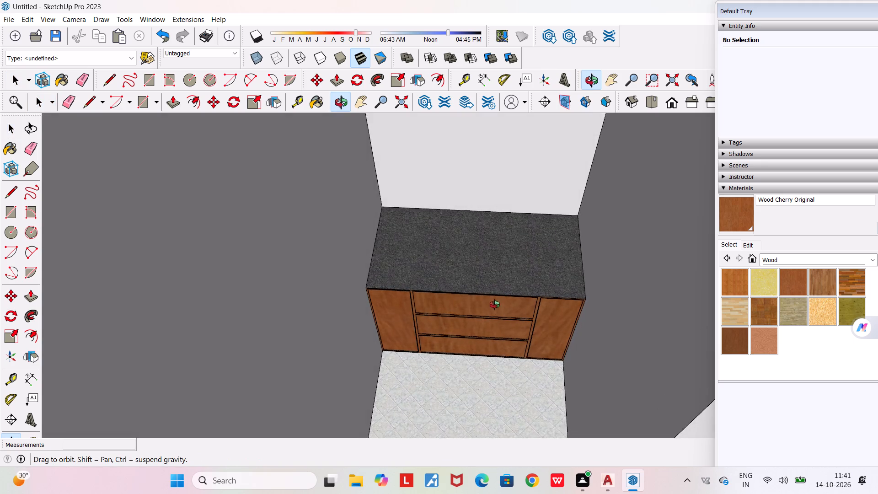
middle_drag(495, 305, 467, 288)
scroll(468, 289, up, 3)
scroll(468, 289, down, 3)
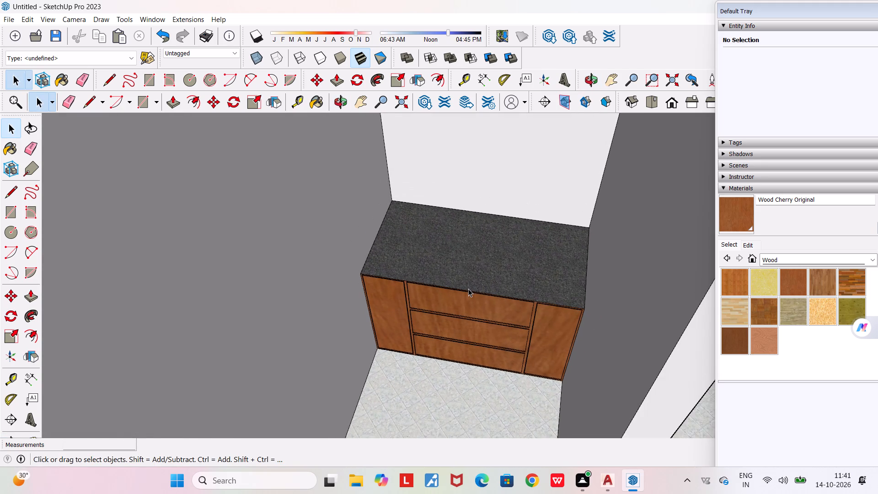
scroll(468, 289, down, 2)
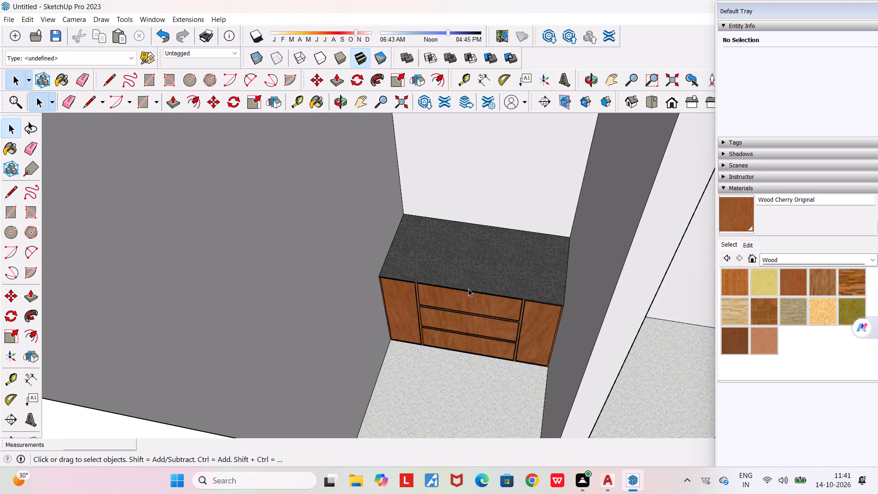
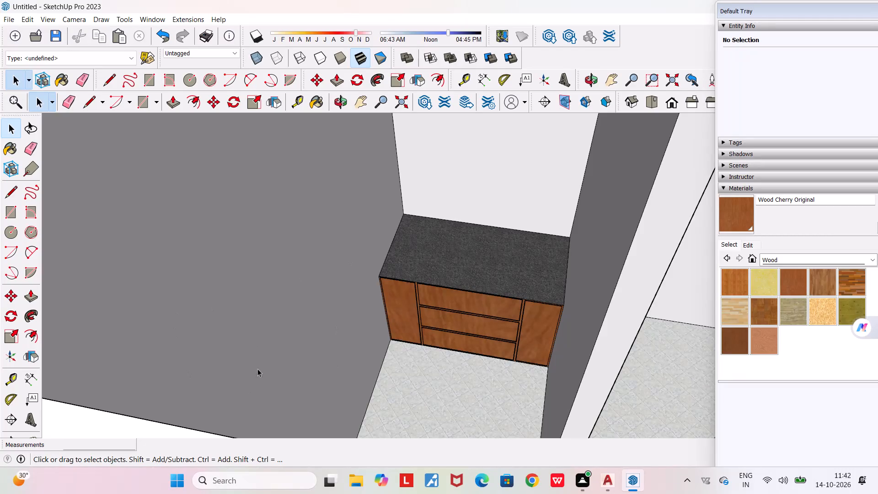
Examine the window opening above the granite-topped cabinet and the neighbouring rooms from several angles.
scroll(368, 279, down, 4)
middle_drag(377, 277, 450, 291)
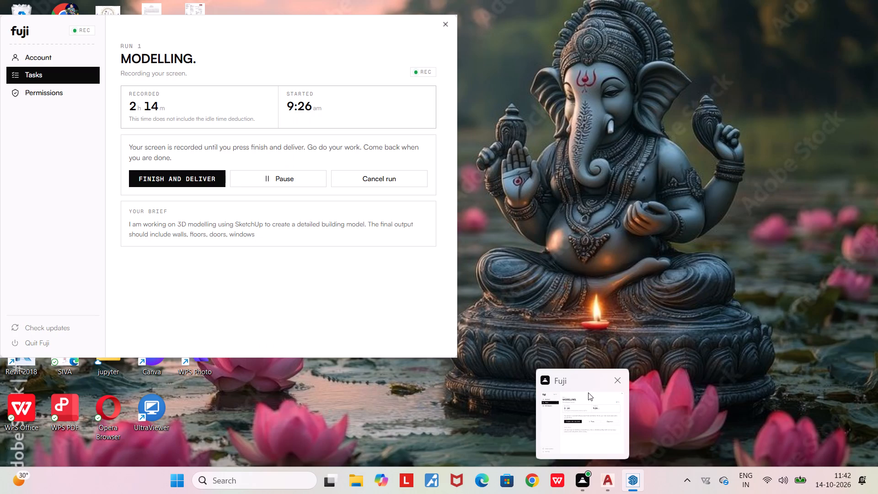
scroll(493, 254, up, 1)
middle_drag(488, 252, 429, 217)
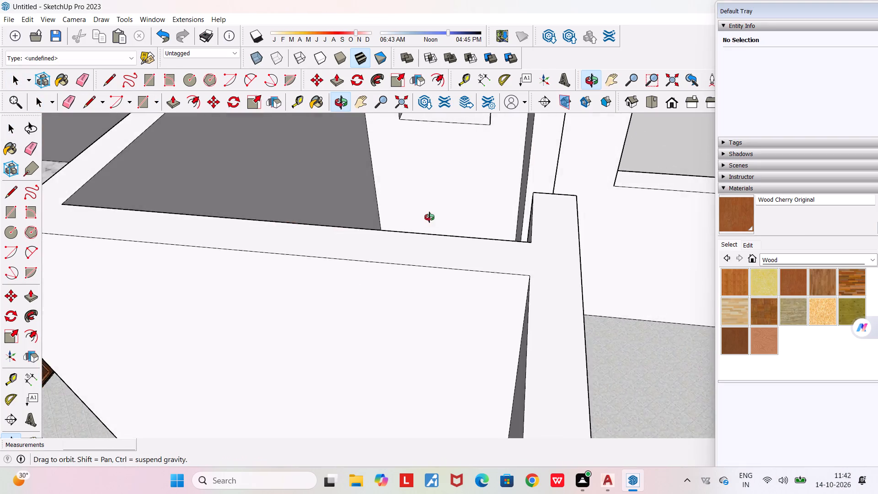
middle_drag(429, 217, 437, 269)
scroll(437, 269, down, 3)
scroll(423, 213, up, 1)
scroll(423, 213, down, 5)
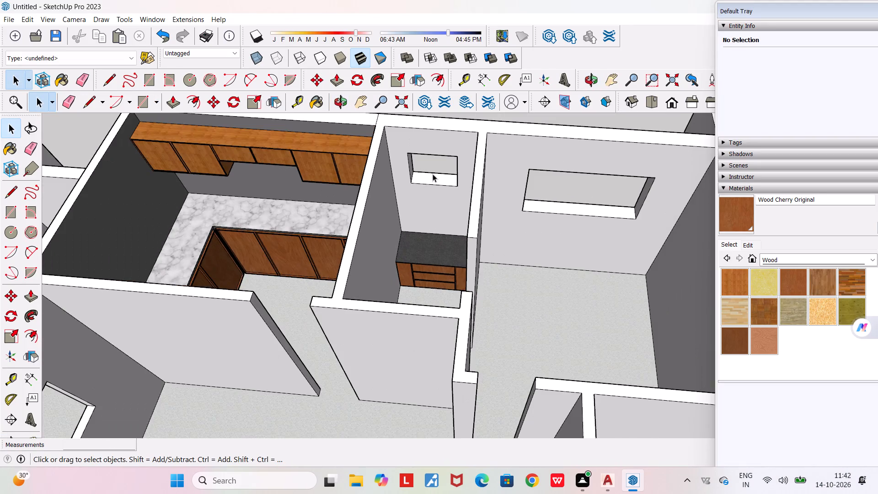
scroll(433, 174, up, 2)
middle_drag(433, 174, 470, 172)
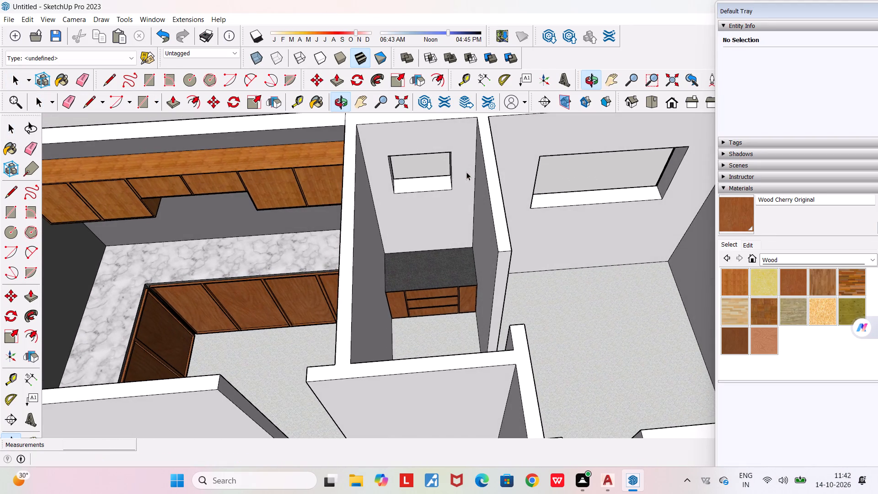
scroll(437, 169, up, 3)
middle_drag(437, 169, 450, 172)
middle_drag(439, 166, 438, 166)
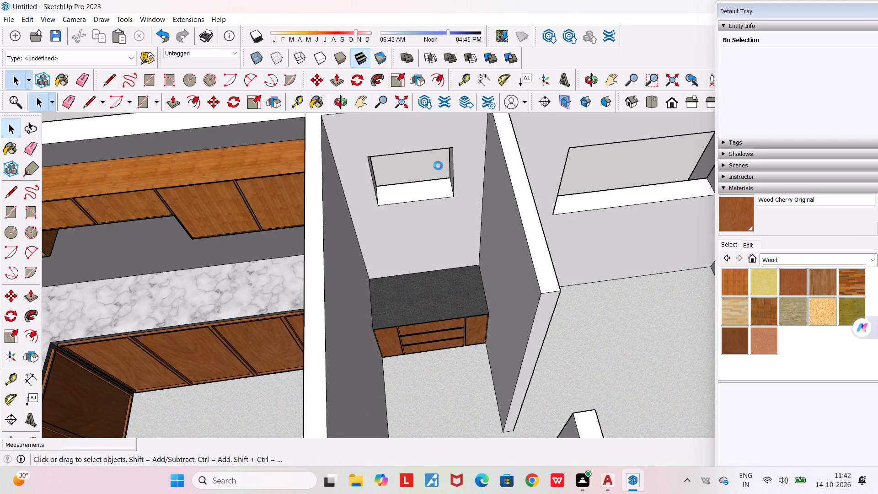
middle_drag(438, 166, 408, 161)
scroll(408, 161, down, 5)
middle_drag(416, 199, 425, 134)
scroll(418, 155, up, 7)
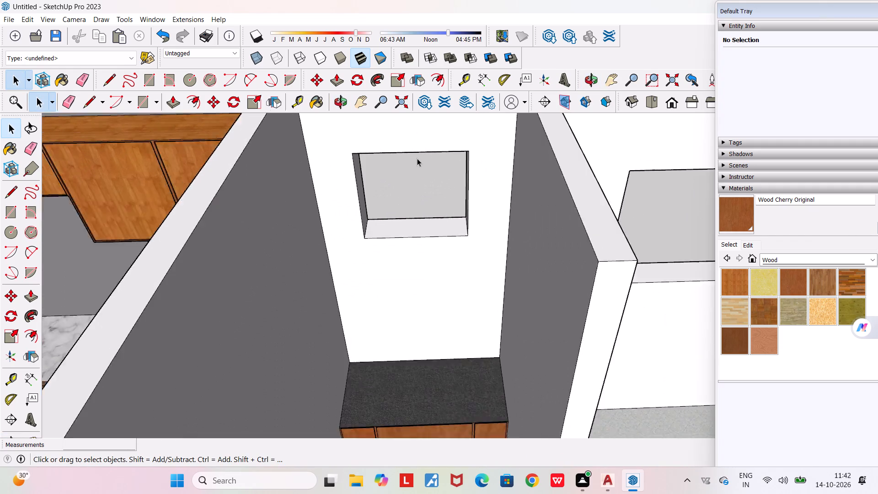
scroll(417, 158, up, 1)
middle_drag(417, 158, 384, 153)
scroll(384, 153, down, 5)
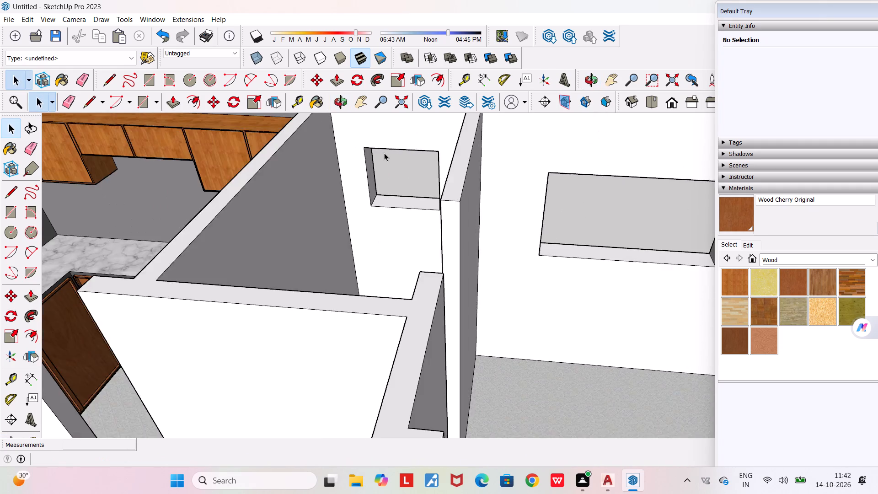
middle_drag(408, 192, 468, 175)
scroll(469, 175, down, 3)
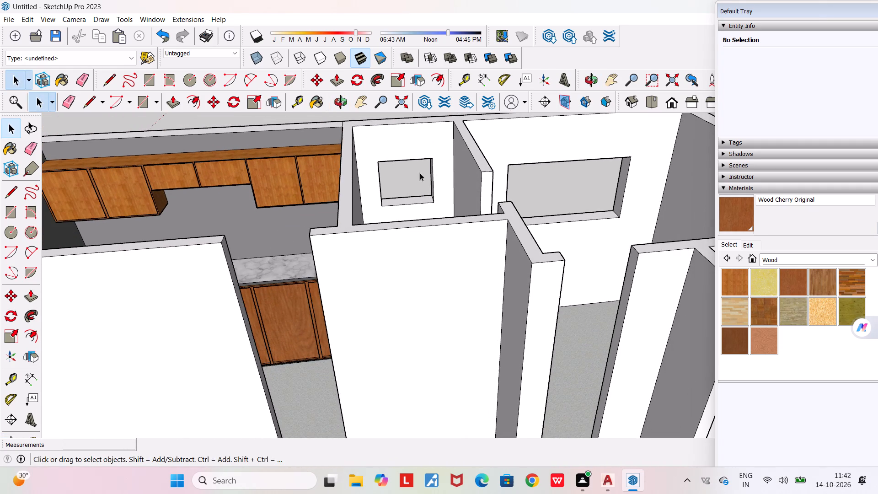
middle_drag(418, 166, 414, 171)
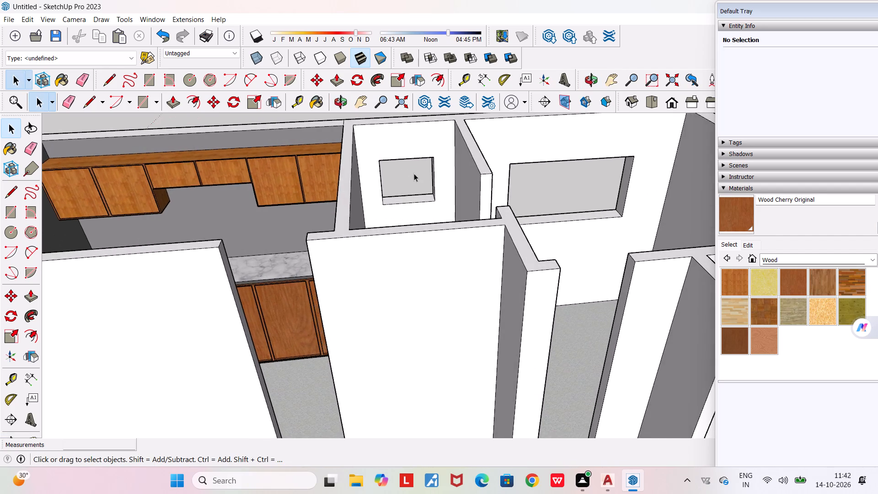
Draw a 2' 3" by 2' rectangle across the small room's window opening on the inner wall face, from corner to opposite corner.
scroll(414, 173, up, 5)
middle_drag(410, 190, 387, 184)
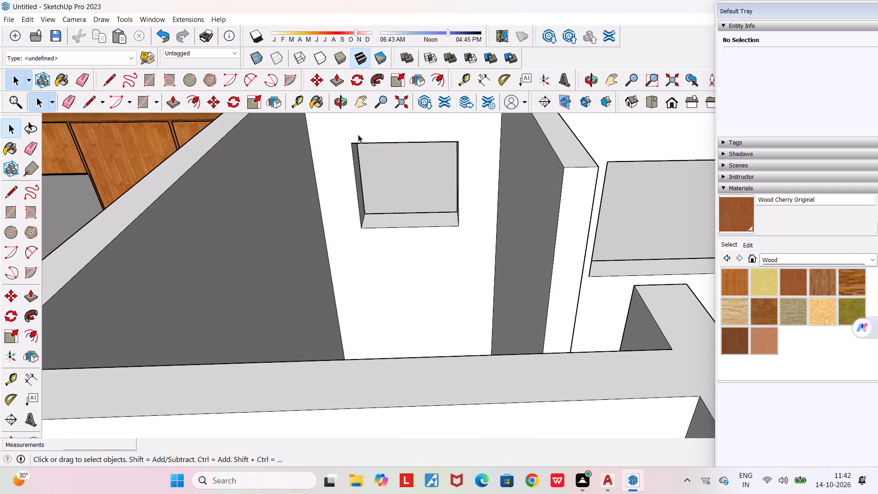
click(145, 97)
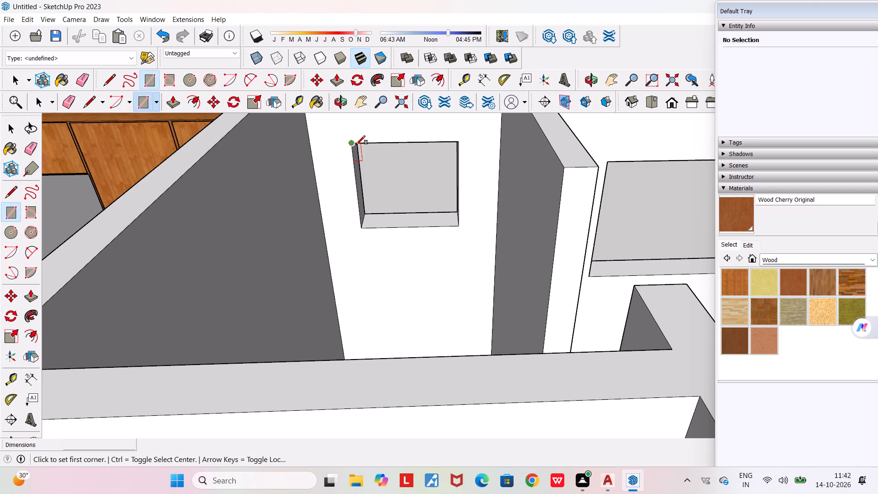
click(356, 144)
click(458, 228)
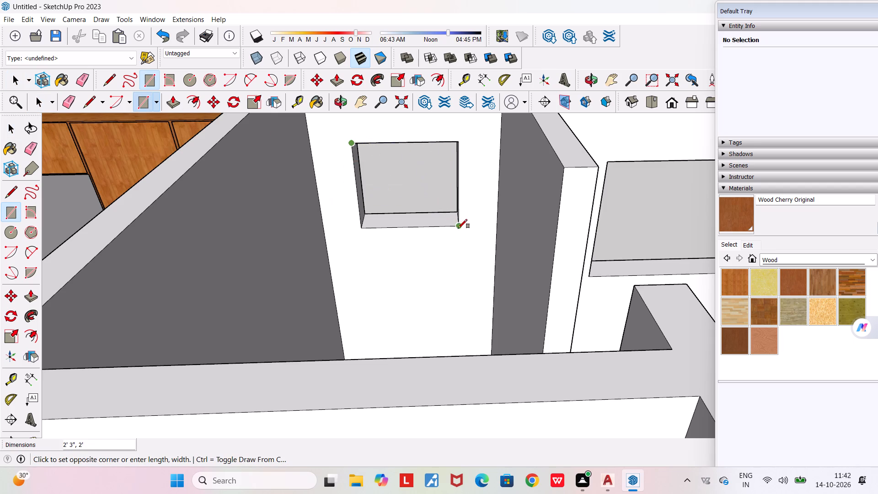
Draw a matching rectangle over the same window opening on the outer wall face, from its upper corner to the opposite lower corner.
middle_drag(451, 205, 364, 254)
scroll(364, 254, down, 8)
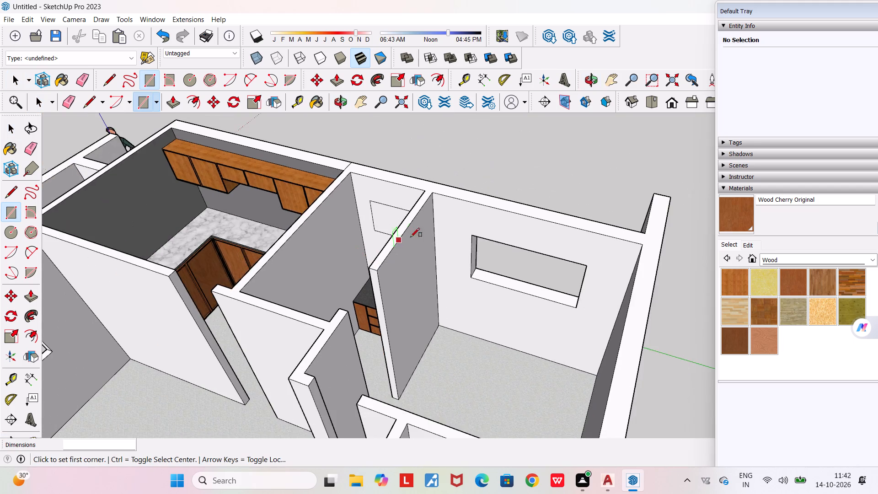
middle_drag(430, 235, 79, 242)
scroll(498, 179, up, 5)
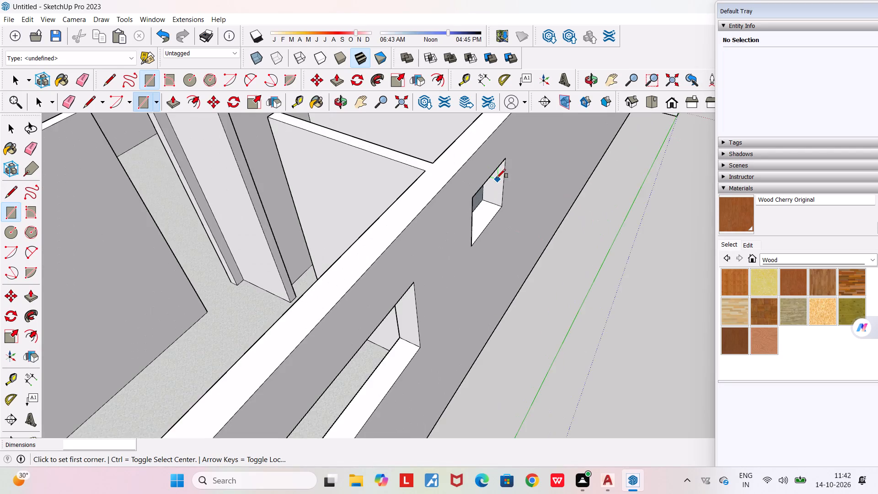
scroll(497, 178, up, 7)
click(511, 136)
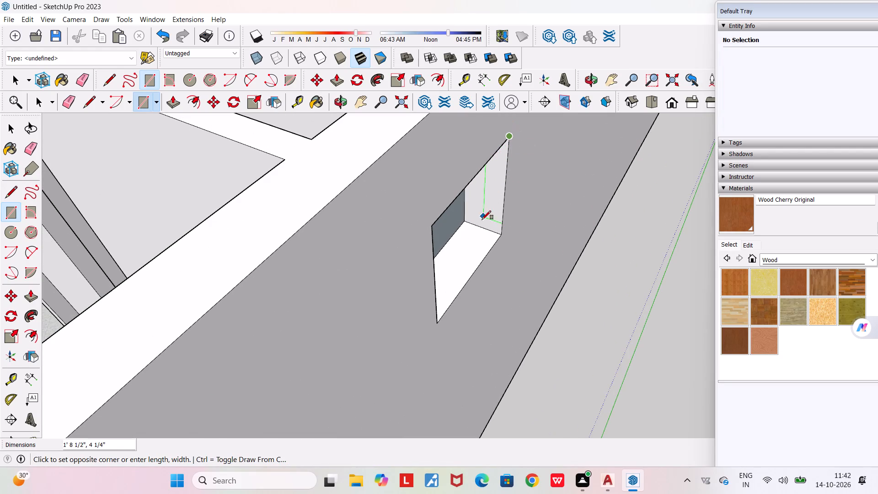
click(439, 324)
scroll(446, 311, down, 4)
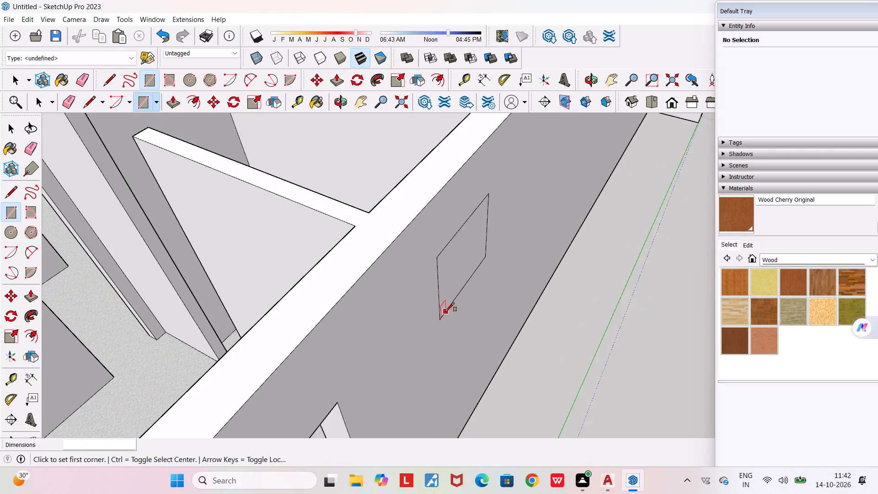
Erase the outlines of the closed window opening on both the outer and inner wall faces.
middle_drag(445, 311, 467, 311)
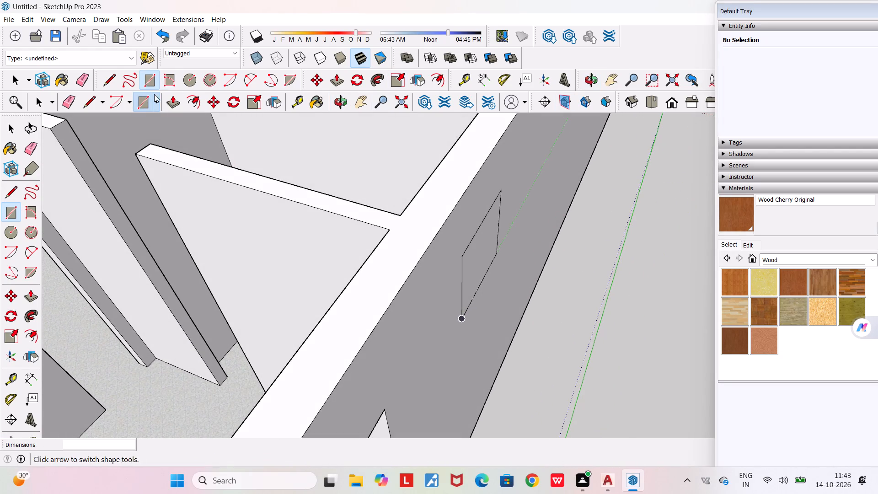
click(80, 75)
drag(499, 299, 454, 291)
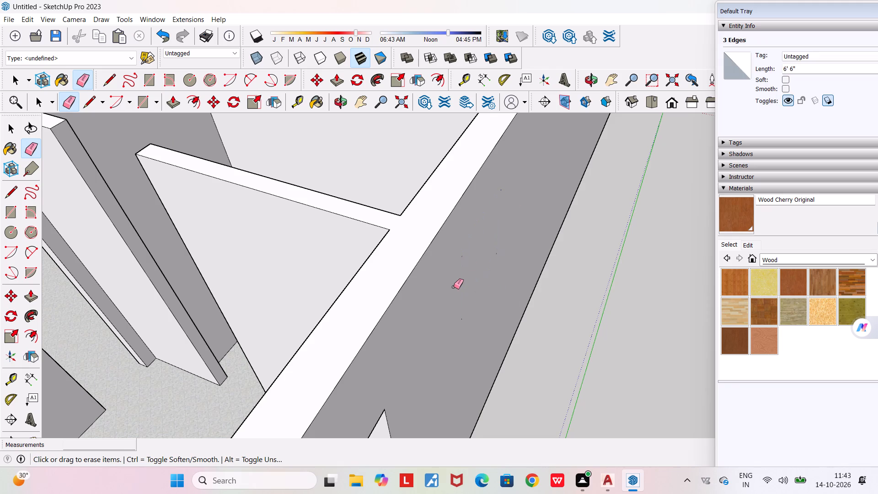
middle_drag(454, 287, 837, 275)
drag(565, 220, 564, 168)
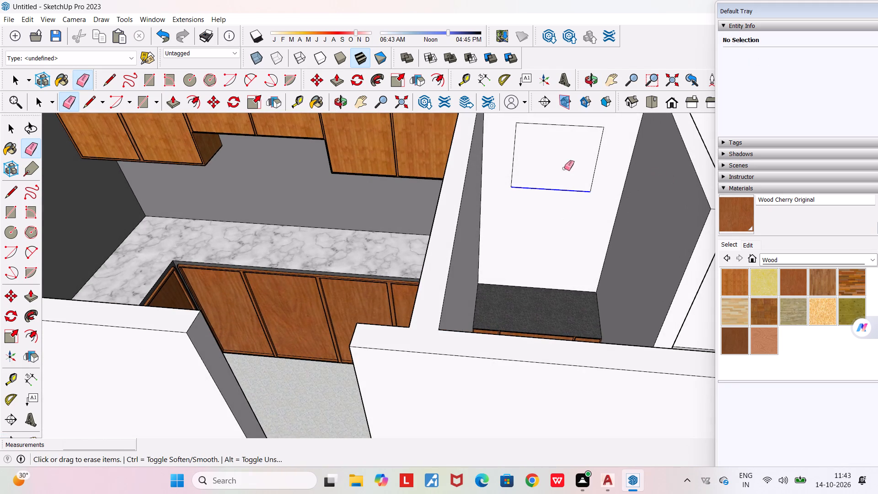
drag(564, 168, 609, 158)
scroll(605, 159, down, 4)
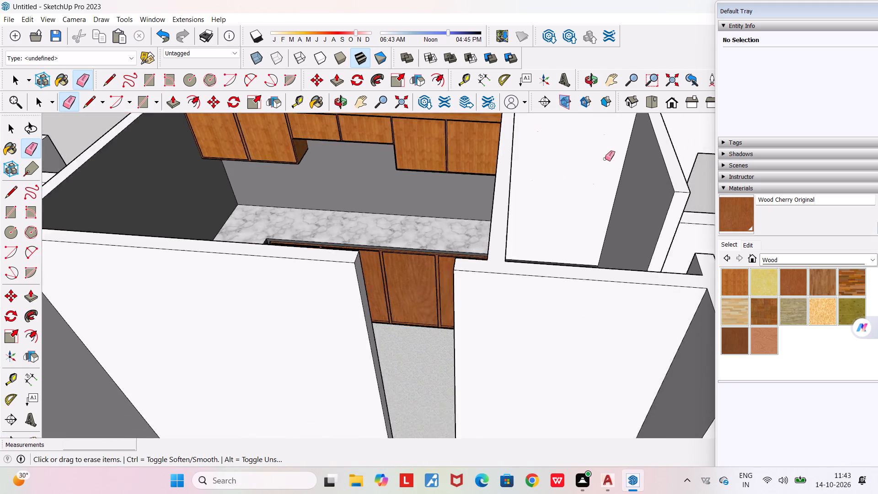
Examine the closed wall of the small room together with the kitchen and surrounding rooms.
middle_drag(589, 181, 495, 220)
scroll(494, 219, down, 3)
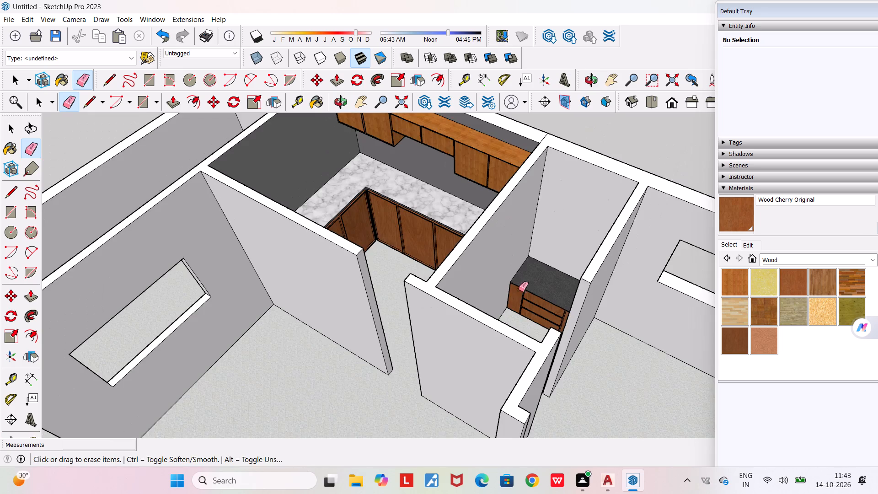
middle_drag(524, 293, 648, 239)
scroll(651, 241, down, 7)
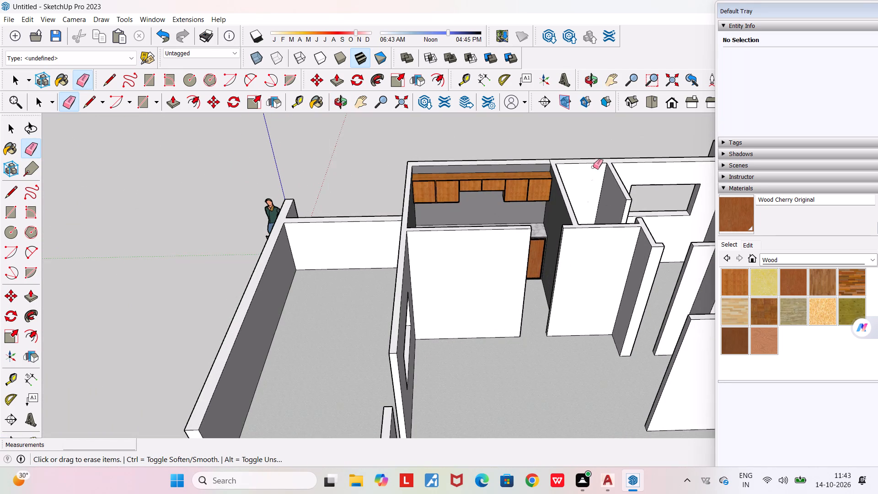
key(space)
middle_drag(584, 163, 381, 161)
scroll(634, 237, up, 2)
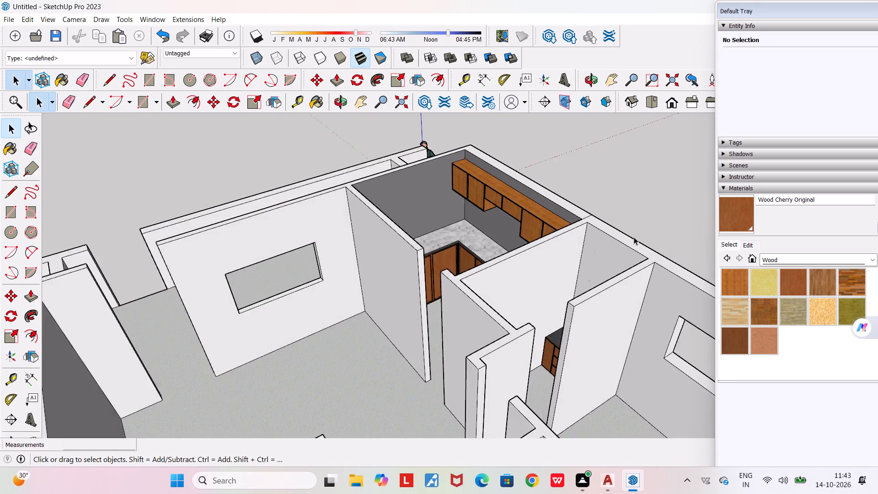
scroll(634, 237, up, 3)
middle_drag(608, 328, 739, 322)
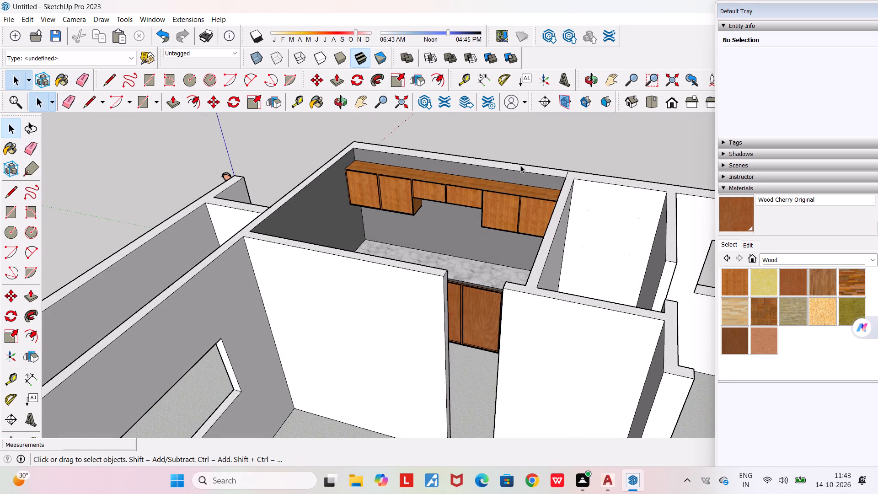
click(612, 85)
drag(484, 135, 246, 166)
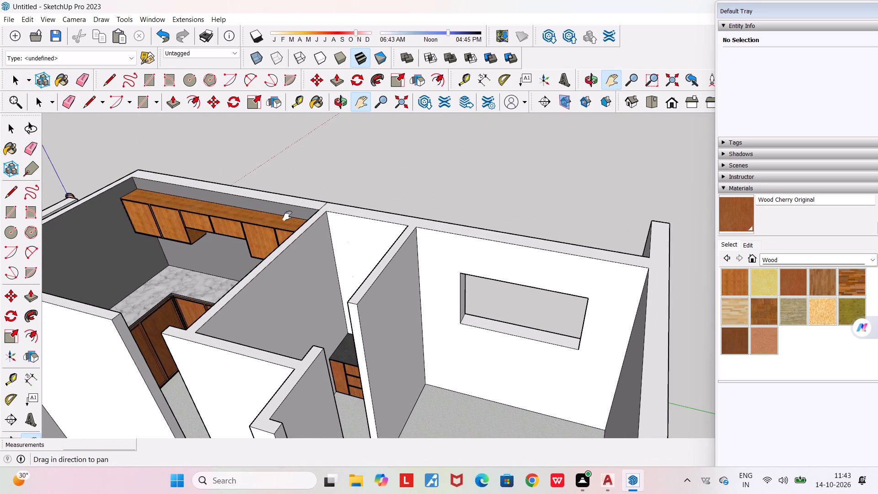
Place horizontal guides on the small room's back wall, one 5" below its top edge and another 15" below the first guide.
middle_drag(367, 325, 474, 338)
scroll(404, 304, up, 4)
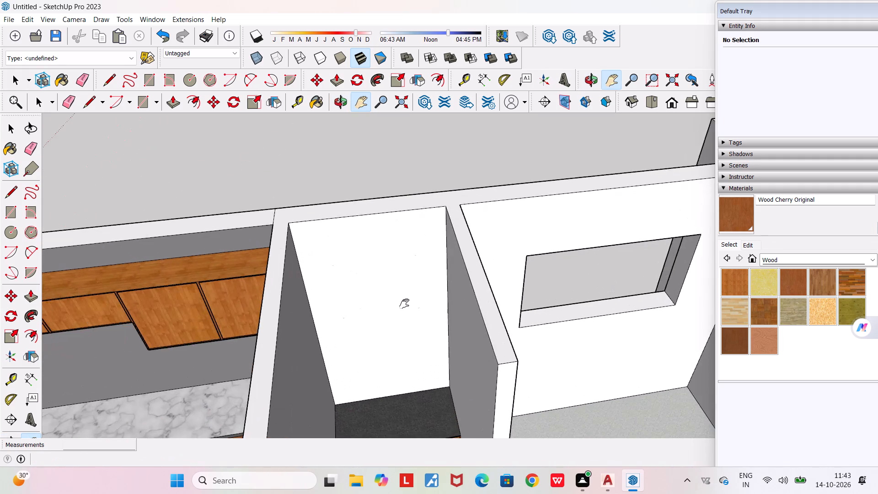
middle_drag(404, 303, 396, 269)
scroll(391, 262, up, 2)
middle_drag(386, 261, 368, 253)
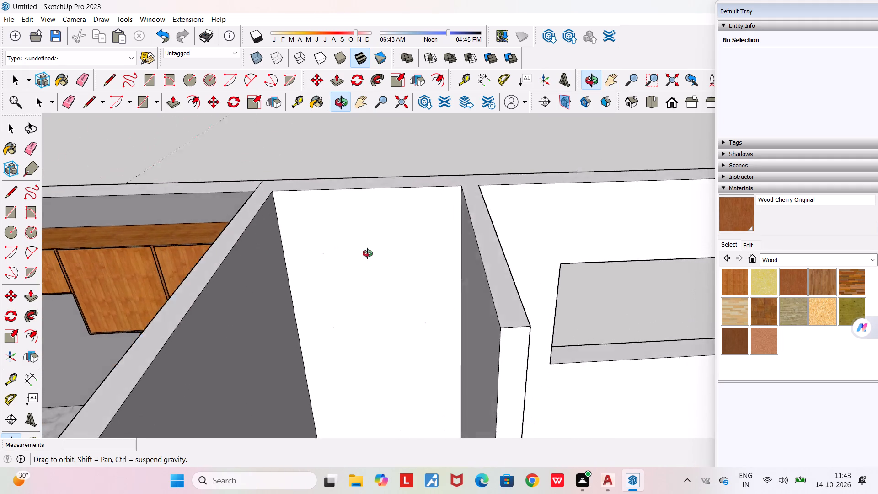
middle_drag(368, 253, 365, 267)
scroll(365, 267, down, 3)
scroll(369, 263, up, 3)
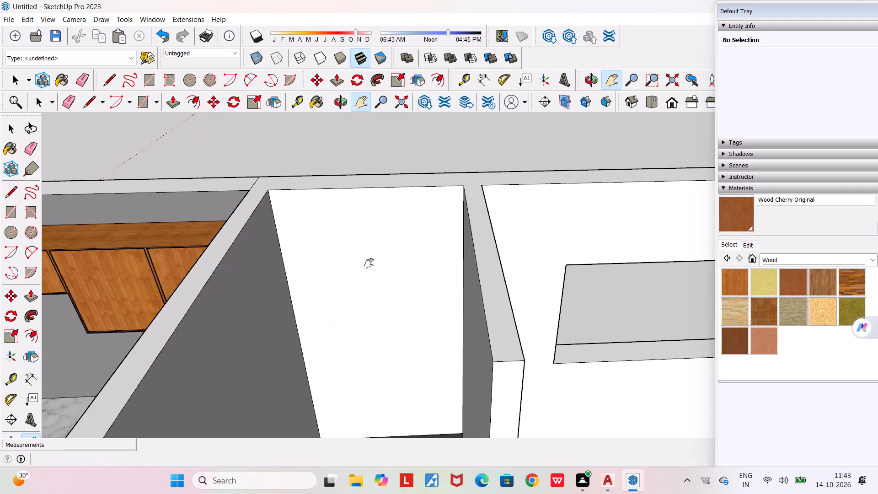
click(457, 75)
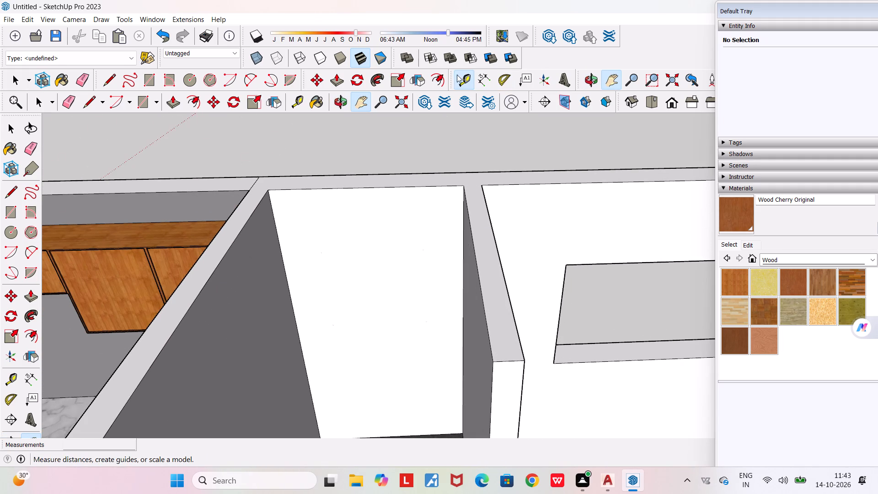
click(370, 187)
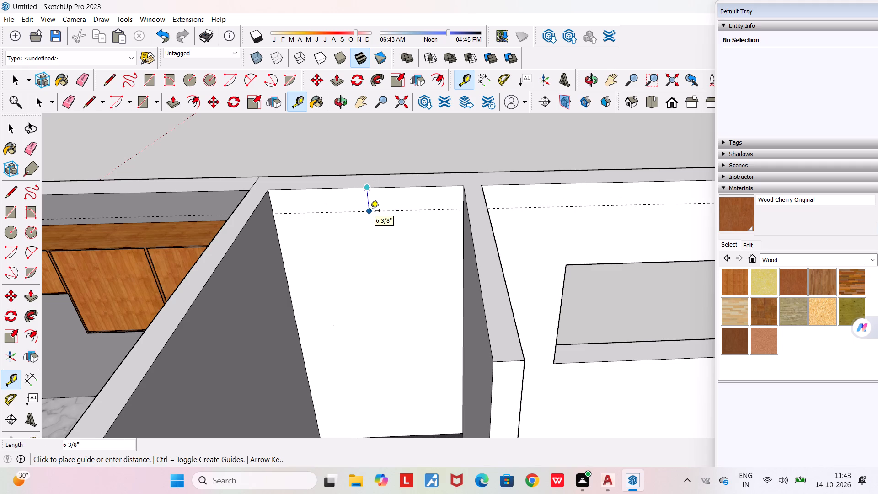
text(5")
key(Return)
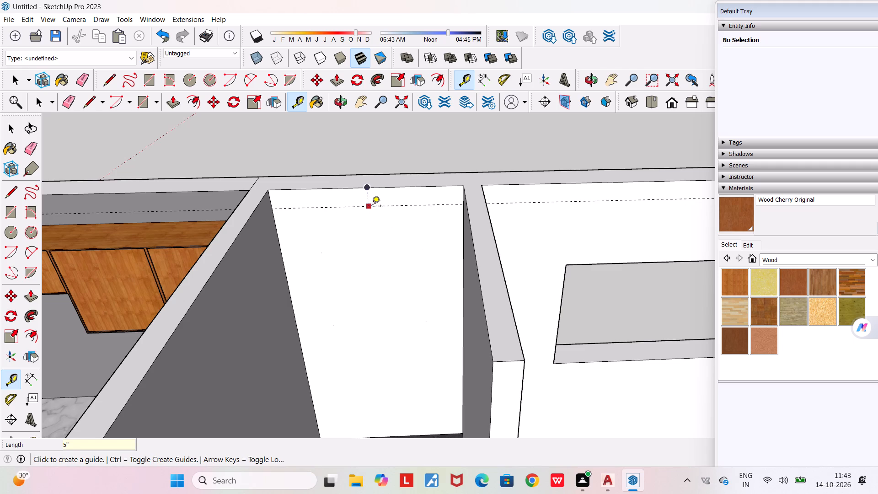
click(362, 208)
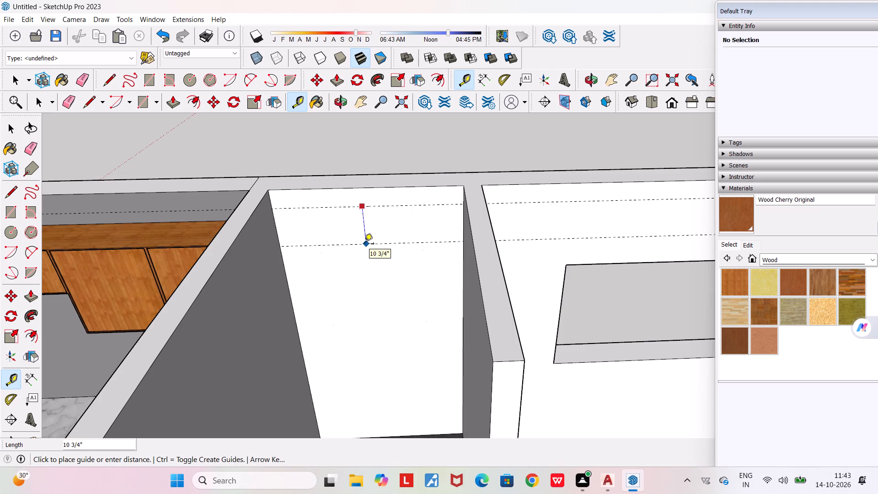
text(15")
key(Return)
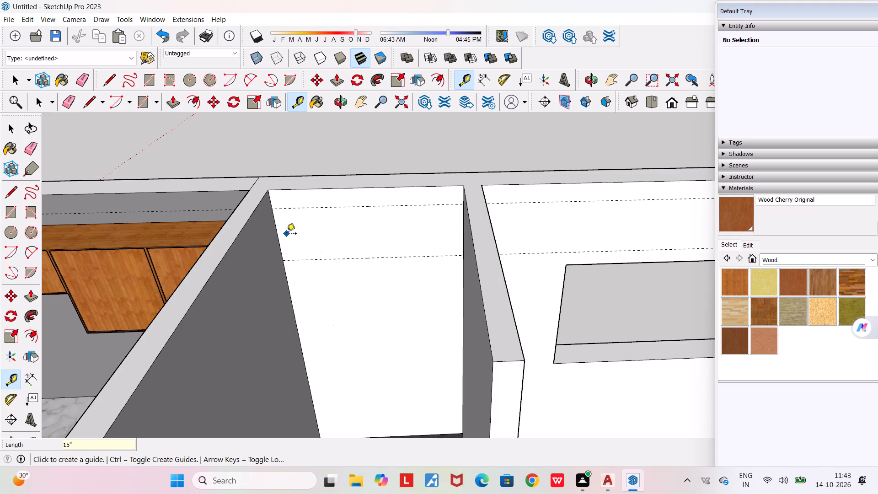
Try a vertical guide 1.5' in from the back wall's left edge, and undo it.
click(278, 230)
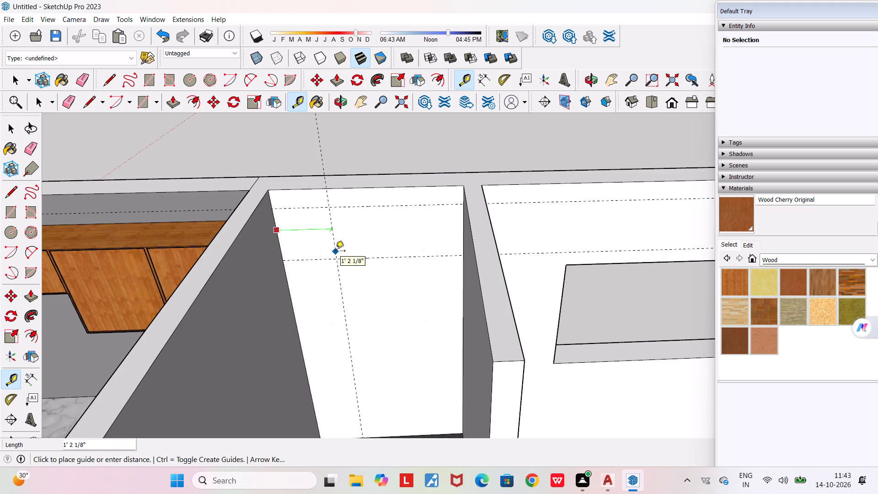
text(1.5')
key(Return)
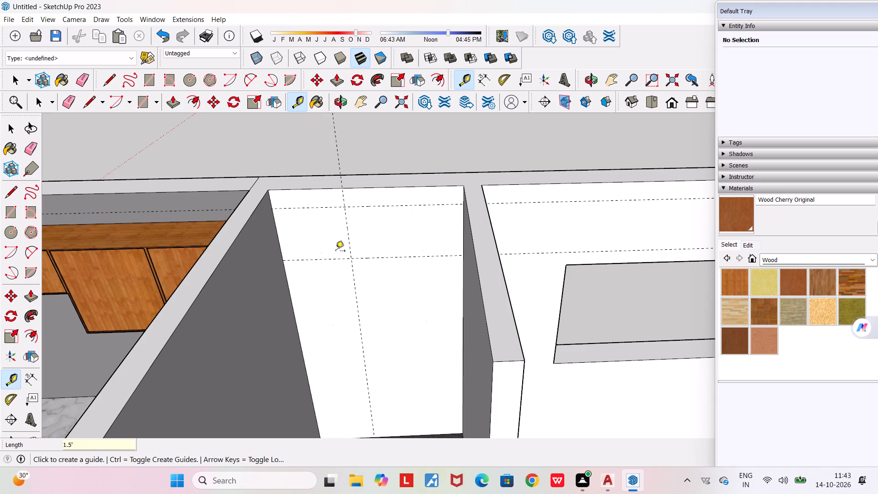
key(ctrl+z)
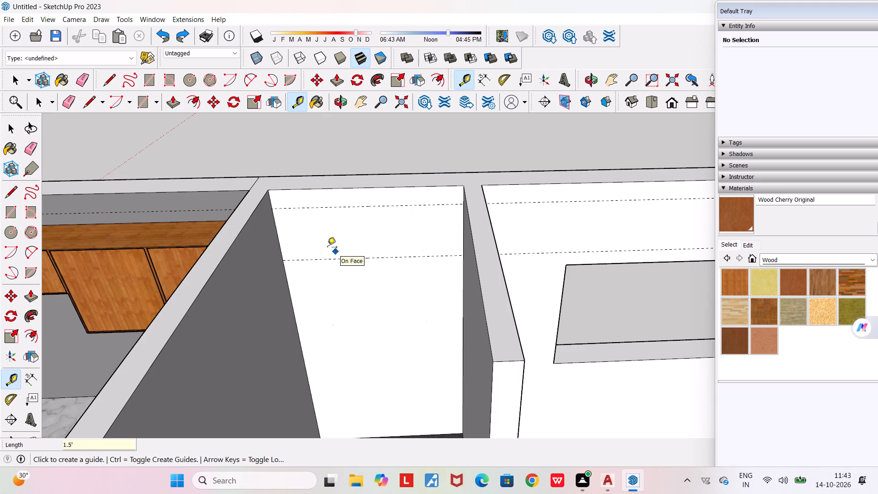
Start a vertical guide offset inward from the left edge of the small room's back wall.
click(278, 240)
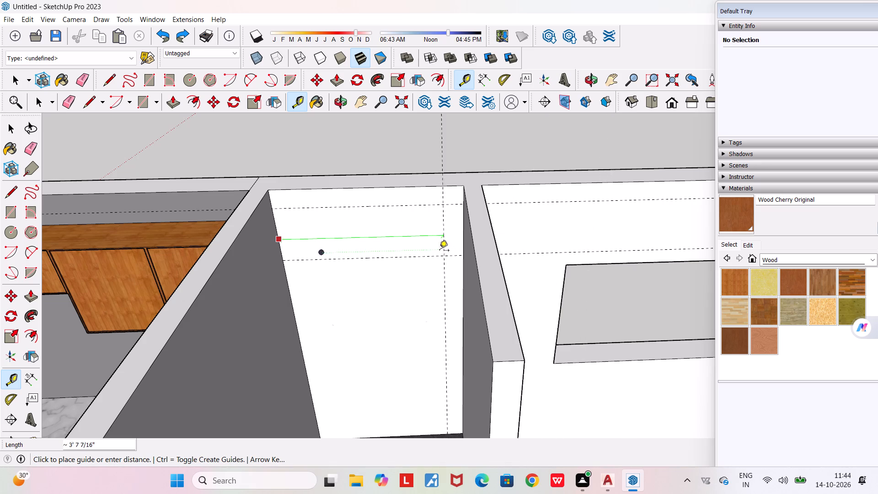
scroll(328, 253, up, 5)
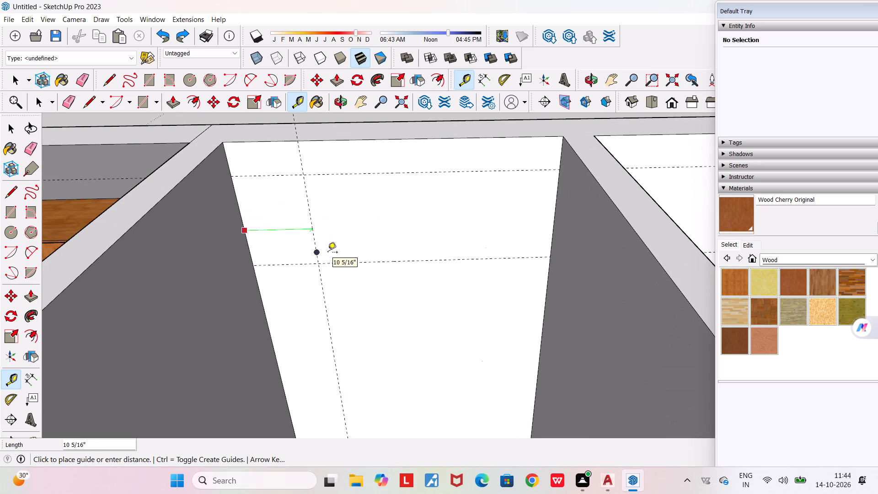
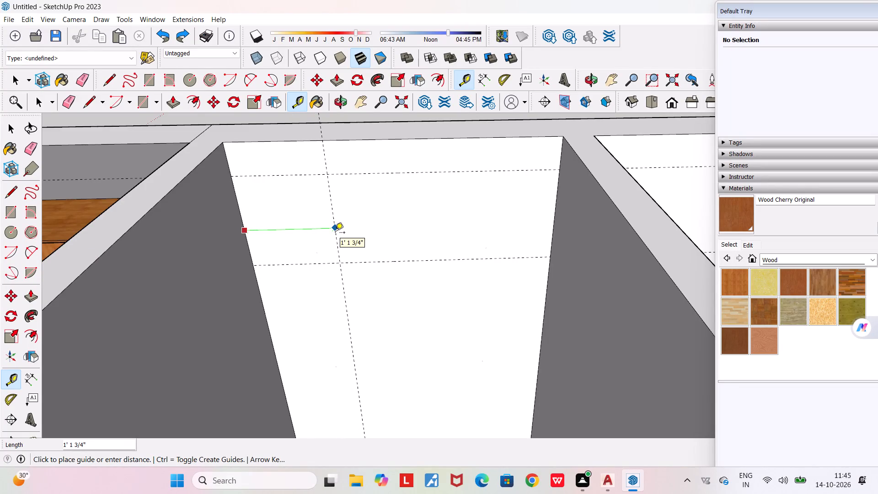
Place vertical guides on the small room's back wall, 1' inward from its left edge and 1' inward from its right edge.
text(1')
key(Return)
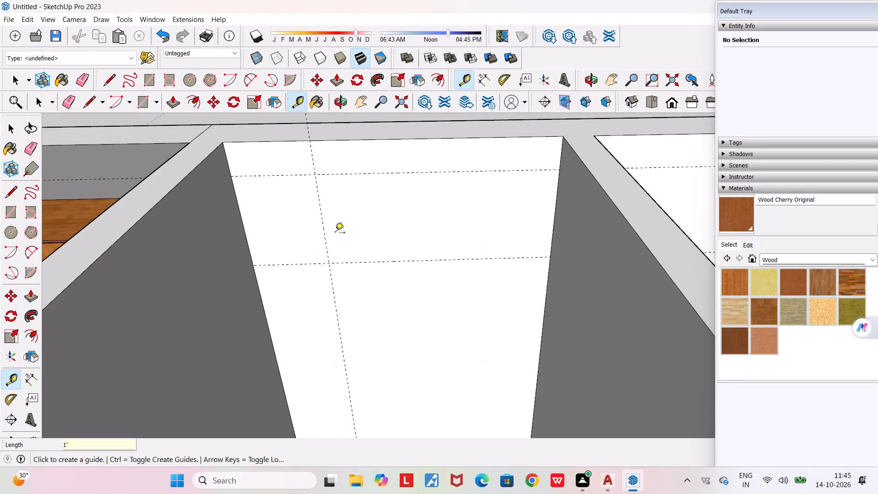
click(557, 214)
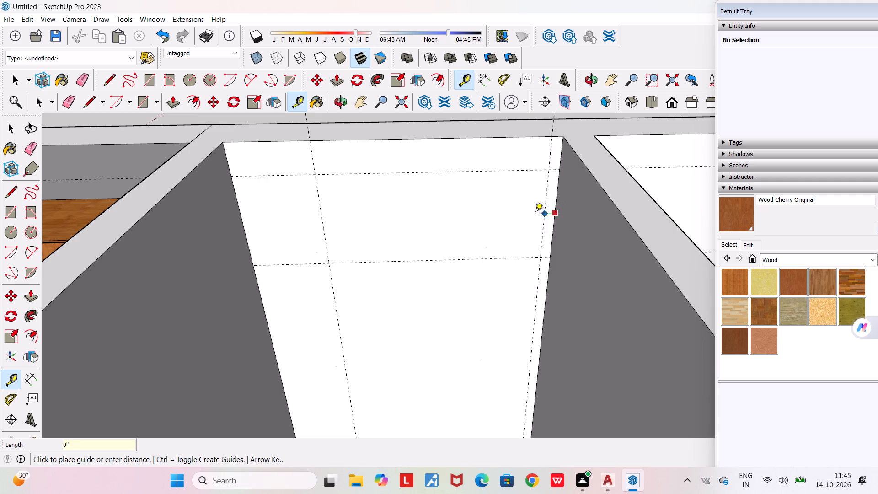
text(1')
key(Return)
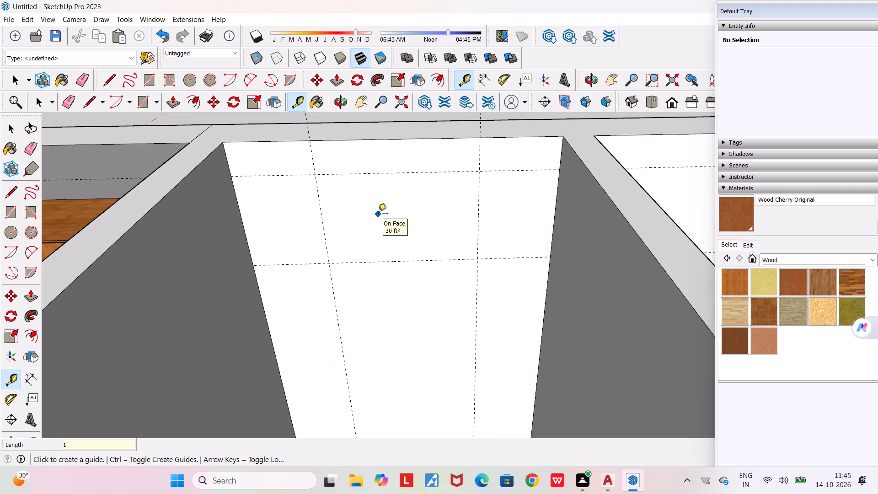
Draw a 2' by 1'3" window rectangle on the small room's back wall between the four guide intersections.
click(147, 97)
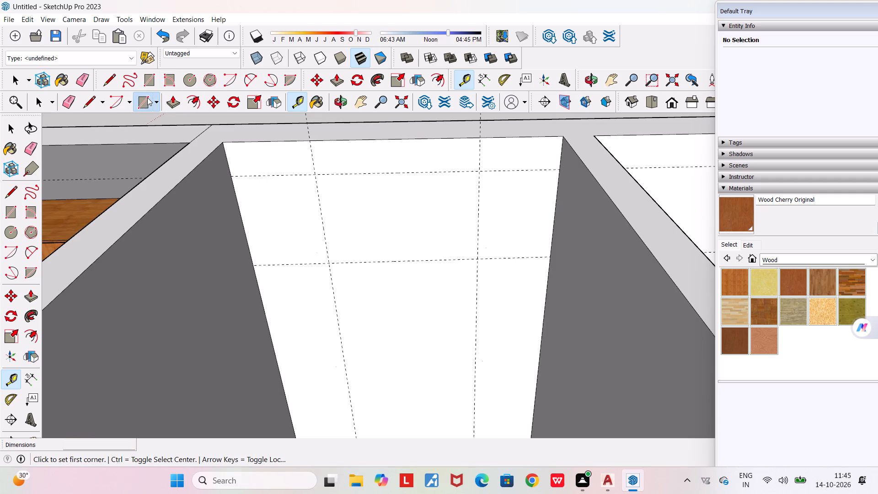
click(316, 172)
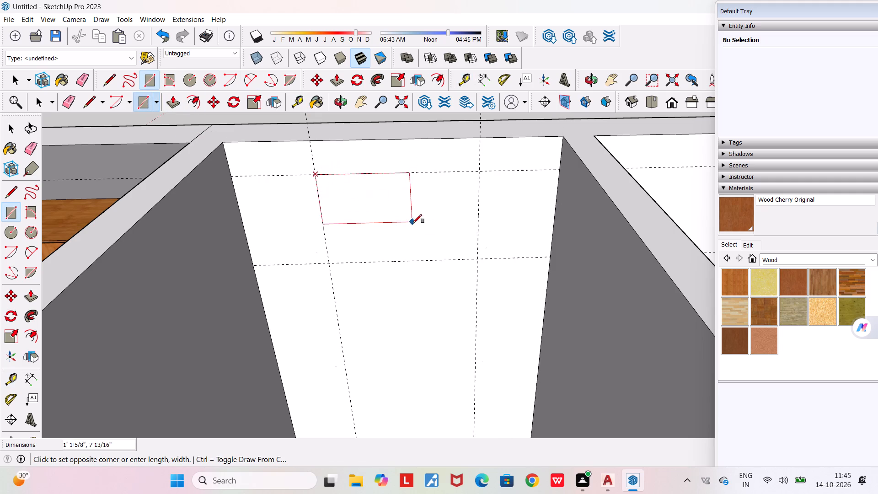
click(476, 261)
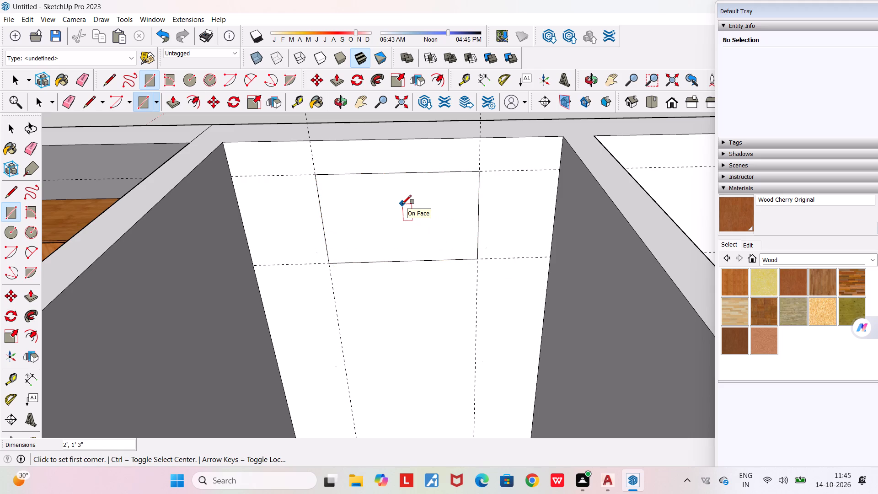
key(space)
scroll(347, 196, up, 3)
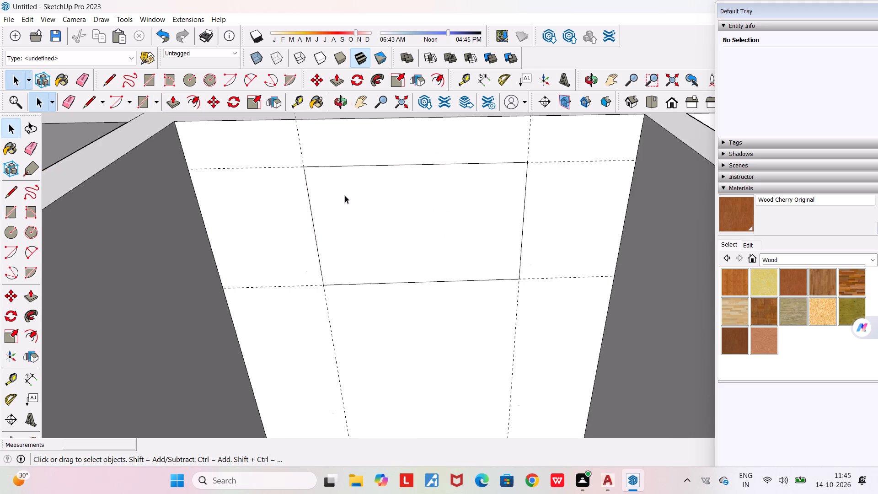
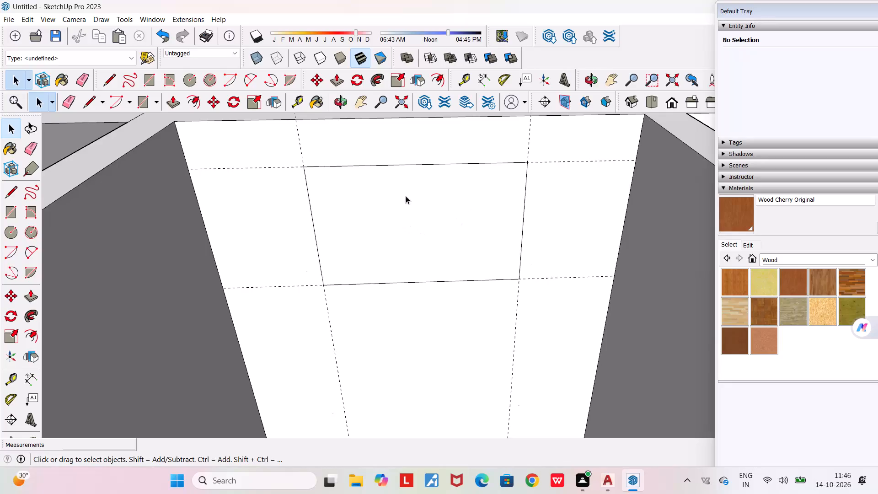
Push the window rectangle 9" through the small room's back wall to cut the window opening.
click(333, 81)
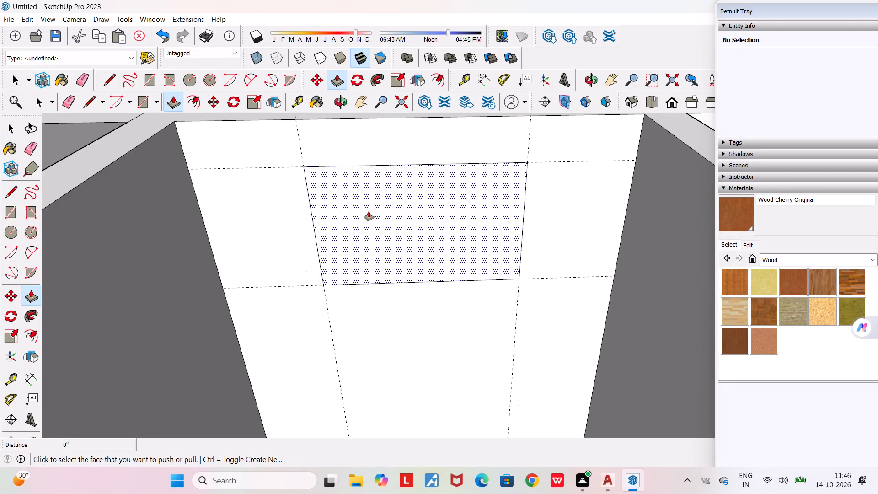
click(368, 211)
scroll(367, 198, up, 1)
middle_drag(369, 216, 372, 324)
scroll(372, 324, down, 9)
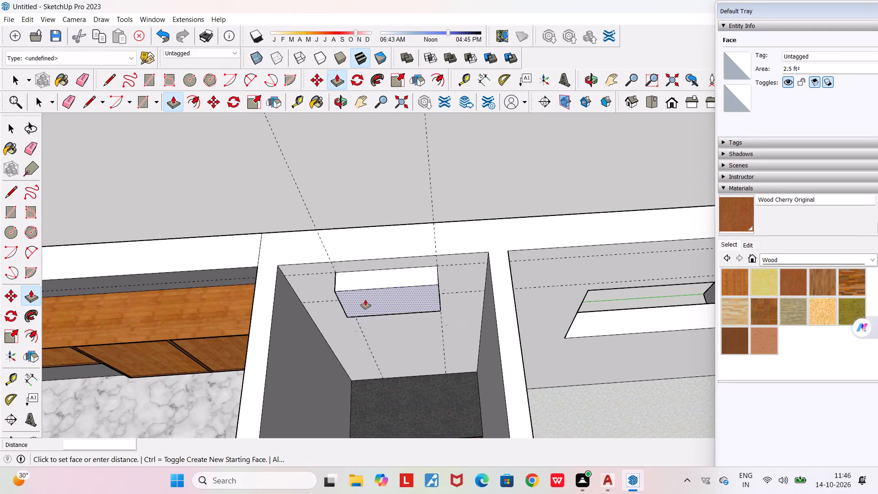
middle_drag(328, 221, 782, 160)
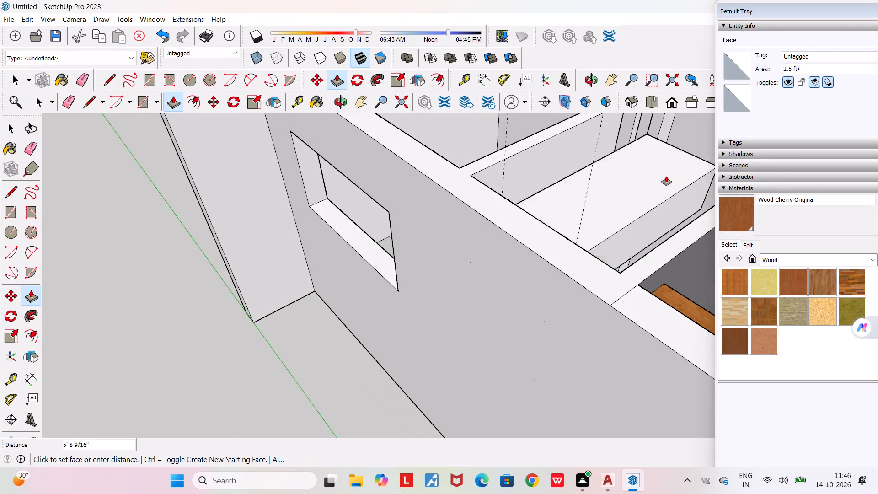
click(447, 219)
middle_drag(513, 275, 251, 253)
scroll(251, 253, down, 7)
middle_drag(348, 248, 130, 239)
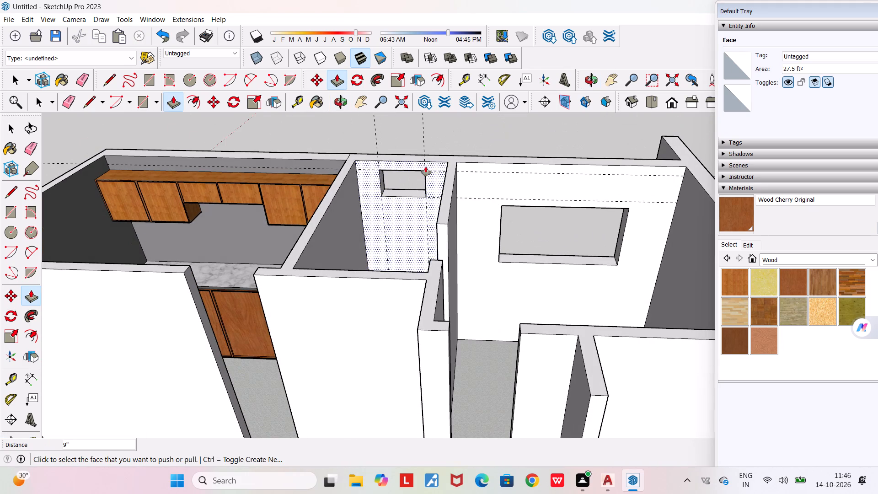
key(space)
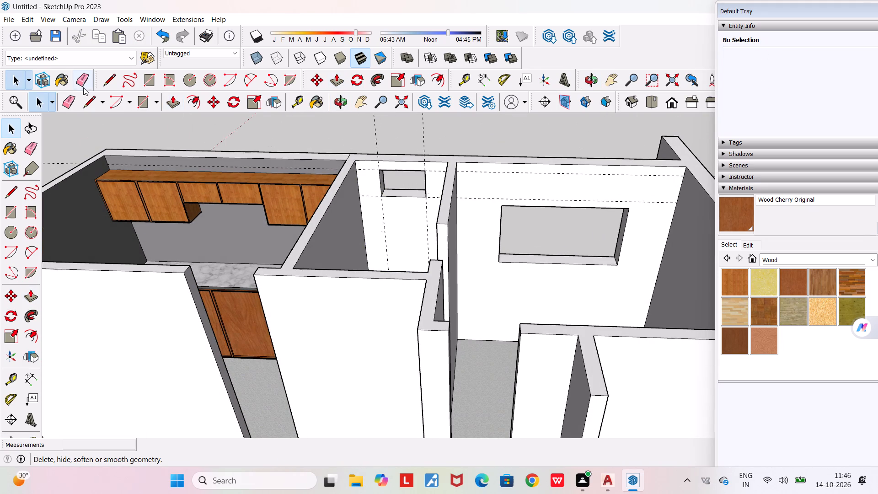
Erase the vertical and horizontal guides around the small room's new window opening.
click(77, 86)
drag(364, 140, 444, 132)
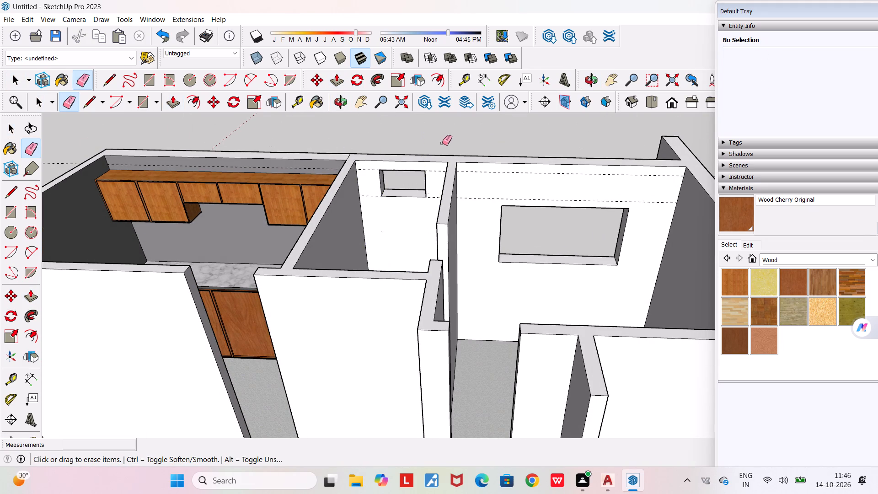
scroll(435, 188, up, 9)
drag(439, 136, 430, 224)
scroll(429, 216, down, 4)
middle_drag(423, 225, 465, 263)
scroll(465, 263, down, 2)
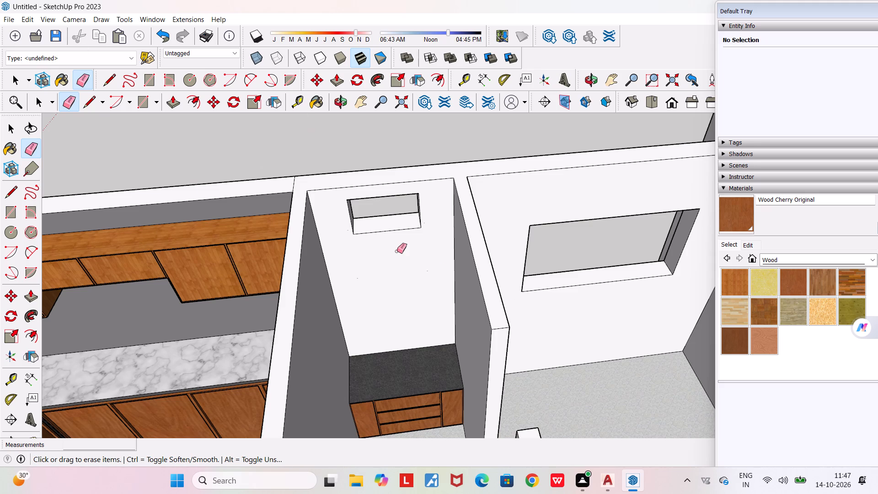
key(space)
Examine the whole house model from several sides, including the kitchen, small room, floors and window openings.
scroll(397, 251, down, 3)
middle_drag(401, 313, 335, 306)
scroll(335, 306, down, 3)
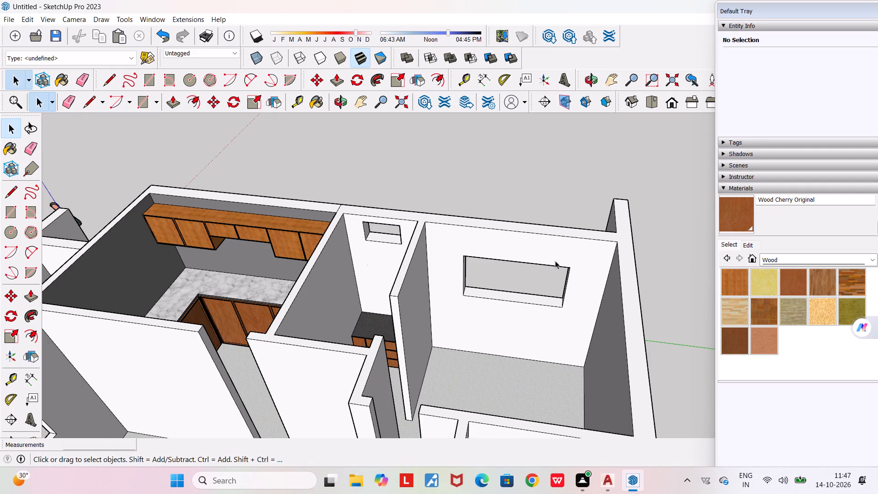
scroll(566, 323, down, 5)
middle_drag(530, 356, 590, 357)
scroll(449, 335, up, 3)
middle_drag(467, 344, 433, 397)
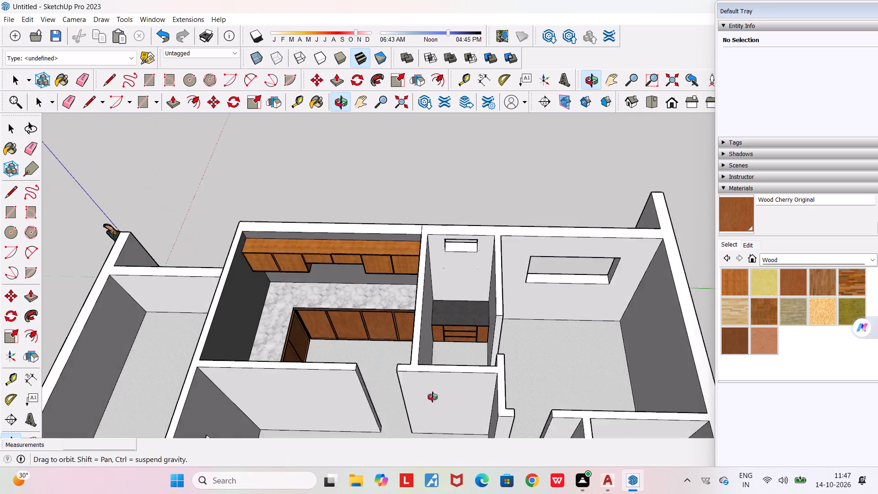
middle_drag(433, 397, 420, 409)
scroll(421, 366, up, 3)
middle_drag(423, 366, 457, 380)
scroll(452, 324, up, 1)
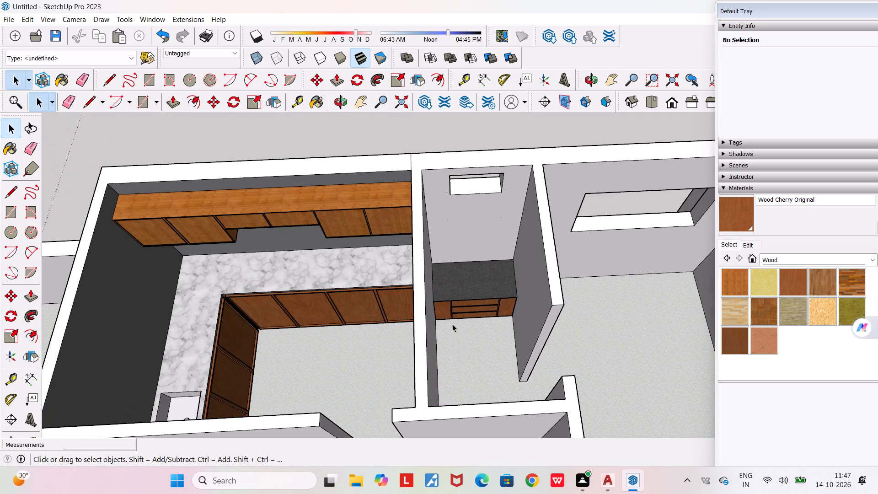
middle_drag(452, 324, 429, 313)
scroll(429, 313, down, 5)
middle_drag(448, 328, 475, 338)
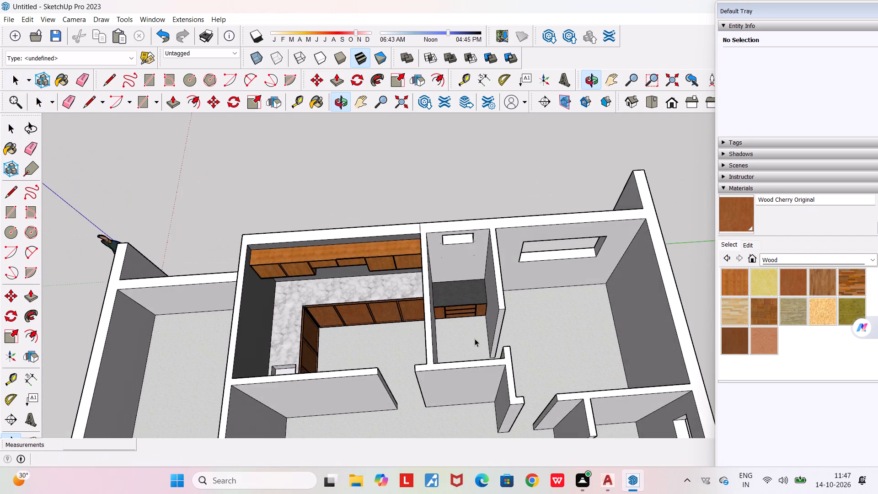
scroll(478, 328, up, 3)
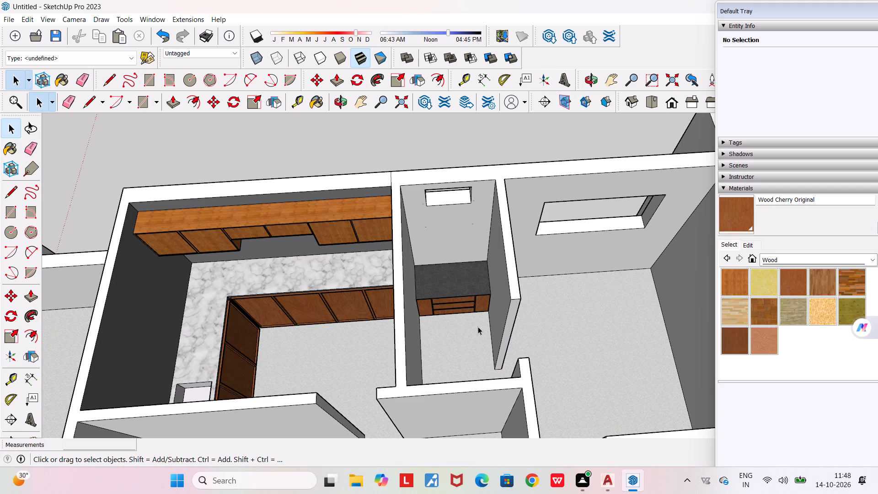
scroll(508, 321, down, 4)
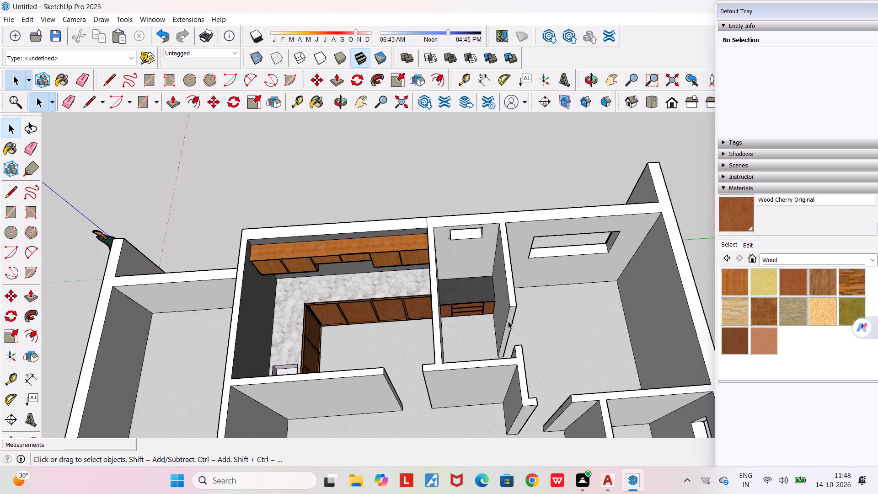
scroll(508, 321, down, 5)
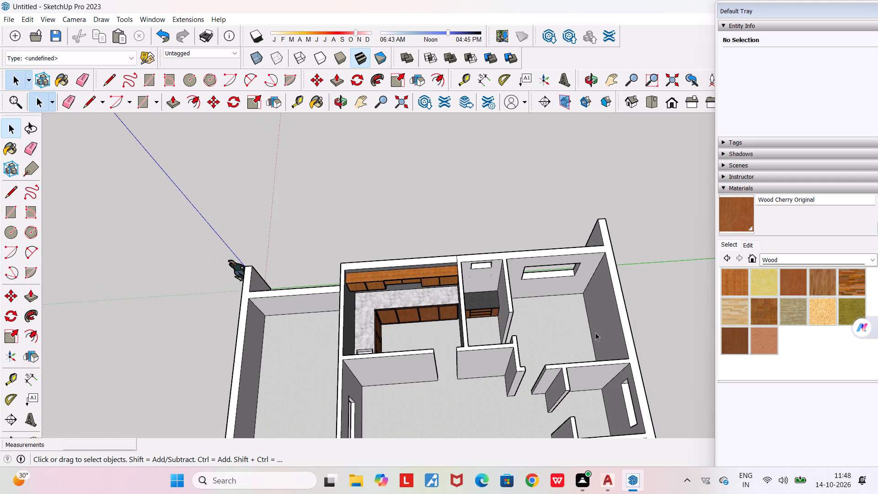
middle_drag(587, 327, 570, 376)
scroll(570, 376, down, 4)
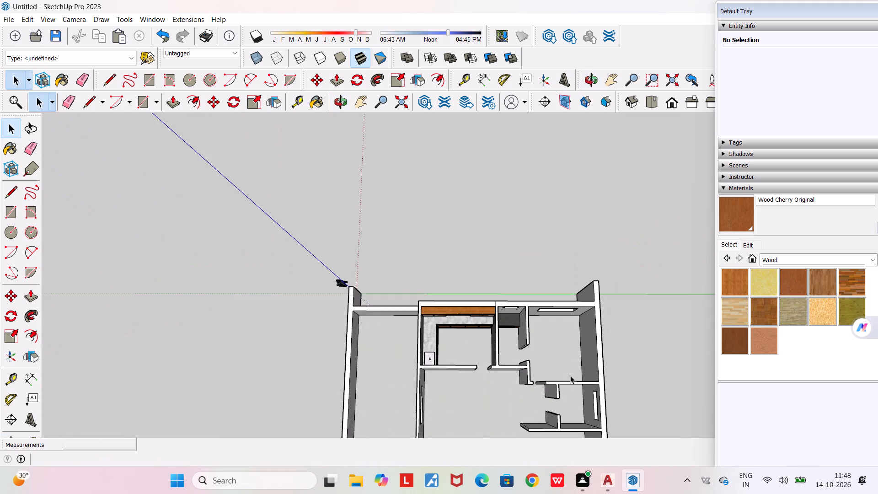
scroll(569, 364, down, 5)
middle_drag(553, 357, 571, 208)
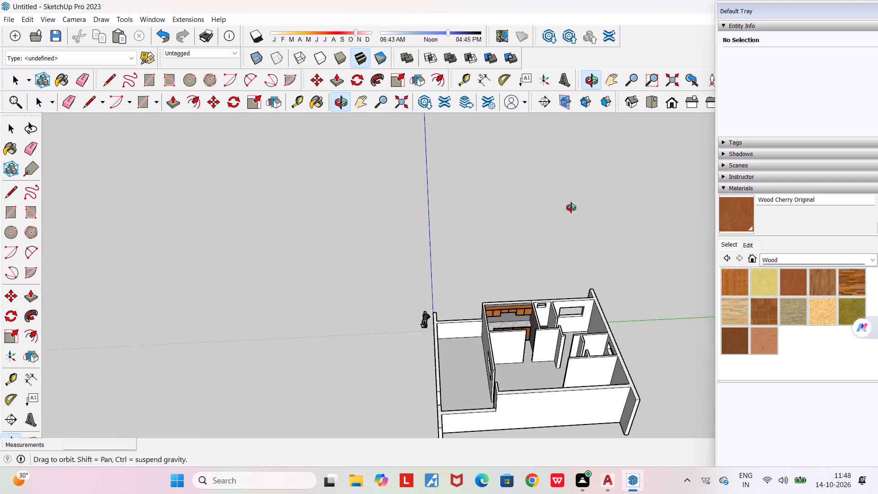
middle_drag(571, 208, 586, 210)
scroll(586, 211, down, 4)
middle_drag(536, 358, 560, 444)
scroll(564, 327, up, 13)
click(518, 339)
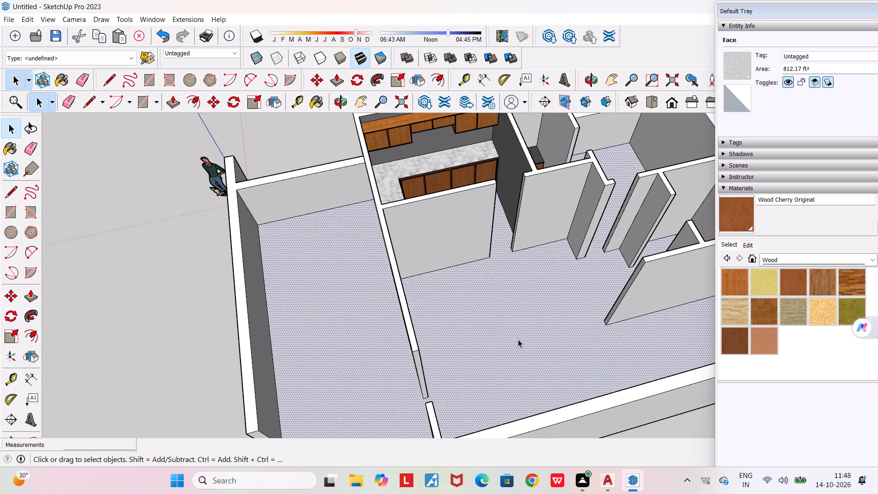
scroll(518, 339, down, 6)
click(397, 191)
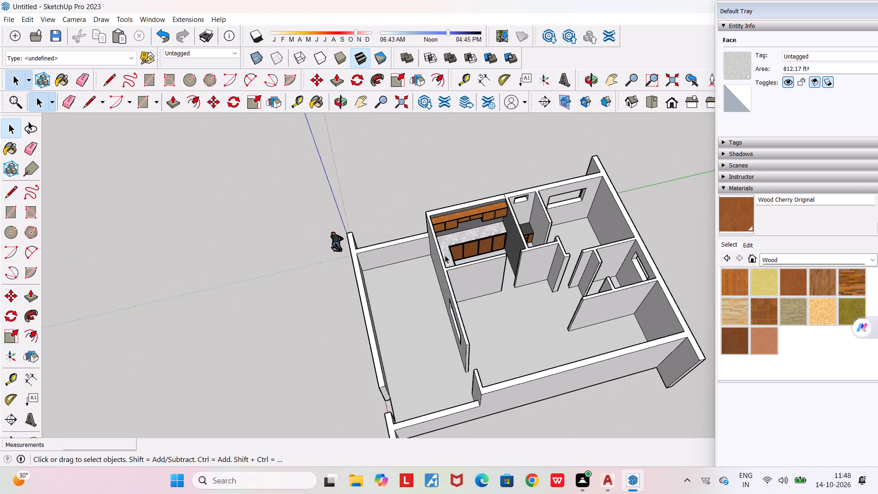
middle_drag(508, 324, 533, 406)
middle_drag(531, 259, 428, 217)
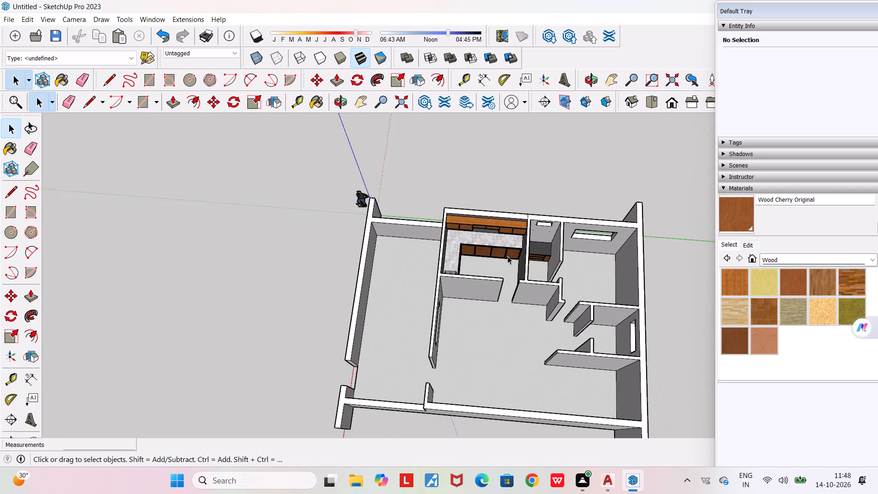
scroll(543, 200, up, 4)
middle_drag(562, 250, 399, 186)
scroll(528, 285, up, 6)
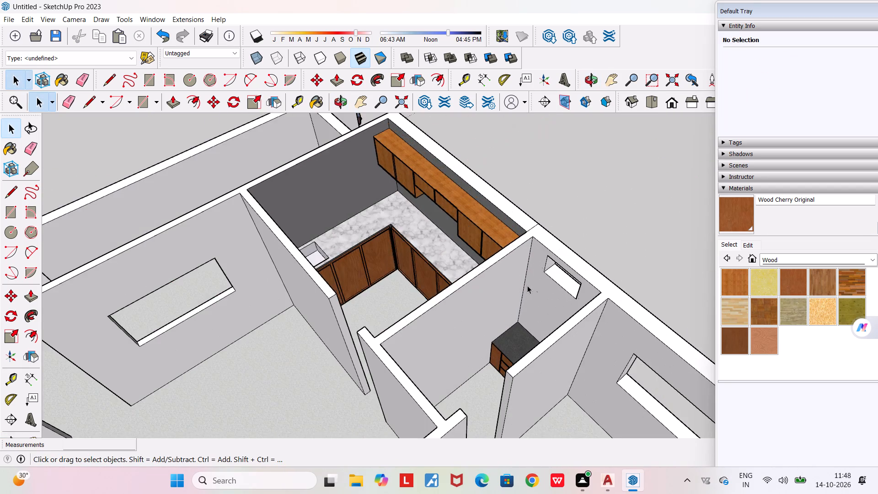
middle_drag(524, 288, 553, 372)
scroll(553, 372, down, 11)
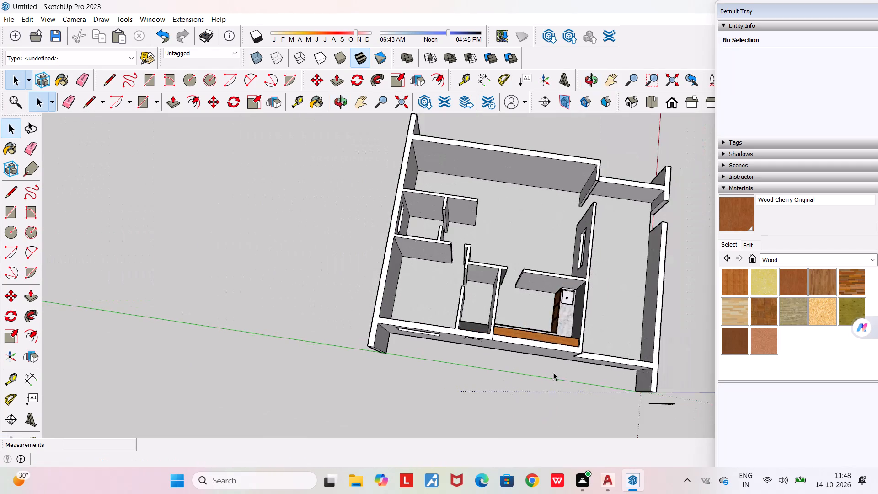
middle_drag(625, 311, 388, 254)
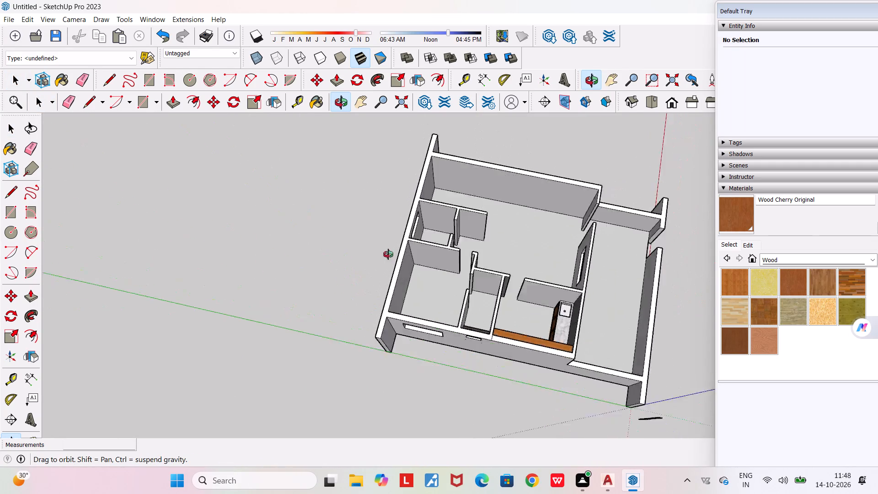
middle_drag(388, 254, 398, 232)
scroll(398, 232, down, 4)
middle_drag(561, 333, 198, 320)
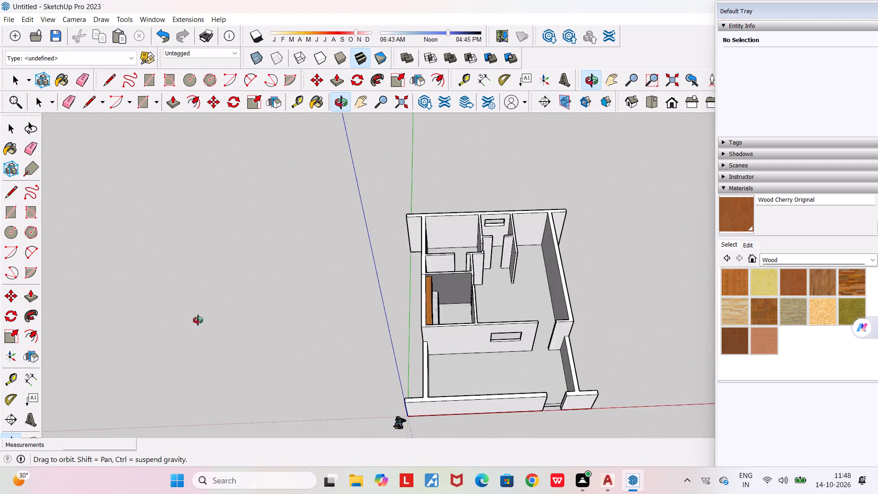
middle_drag(198, 320, 155, 313)
scroll(155, 313, down, 2)
middle_drag(401, 413, 290, 450)
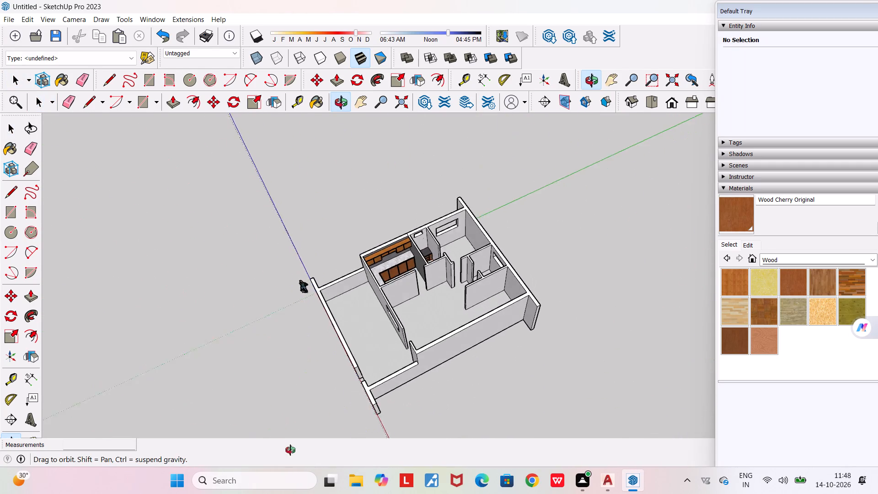
middle_drag(290, 450, 302, 459)
scroll(388, 274, up, 5)
scroll(356, 335, up, 1)
middle_drag(349, 346, 237, 392)
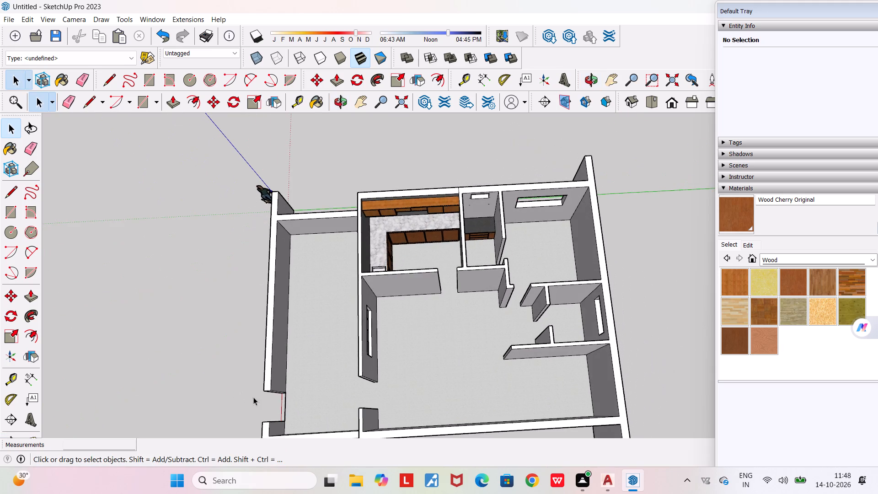
scroll(283, 312, down, 4)
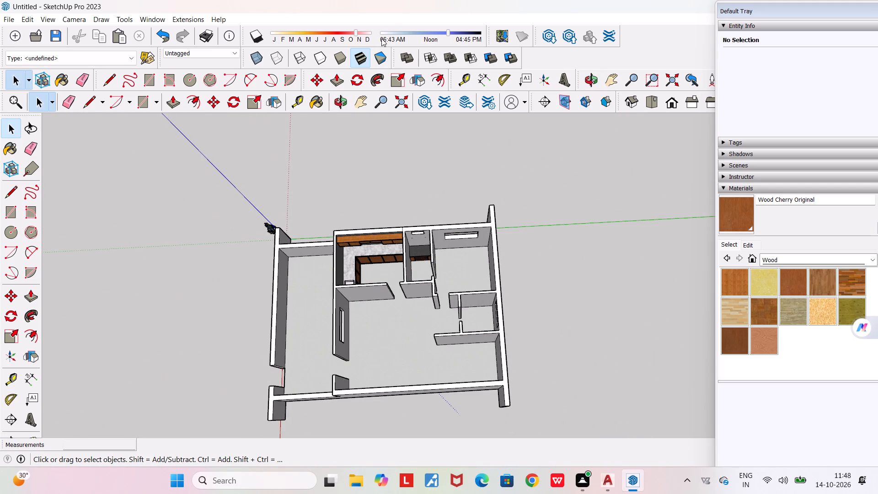
Draw a rectangle about 24'6" by 10'6" over the floor of the long front room, between opposite inner corners.
click(648, 101)
scroll(452, 362, up, 3)
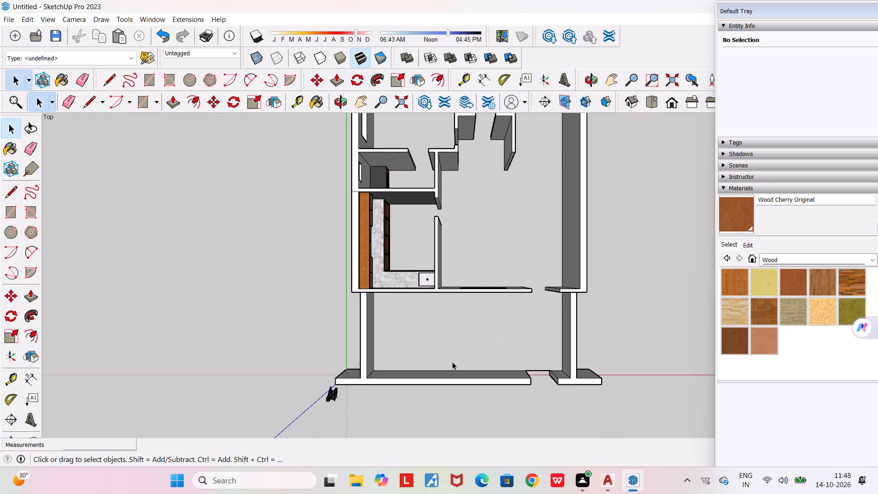
scroll(422, 344, up, 1)
middle_drag(422, 344, 442, 307)
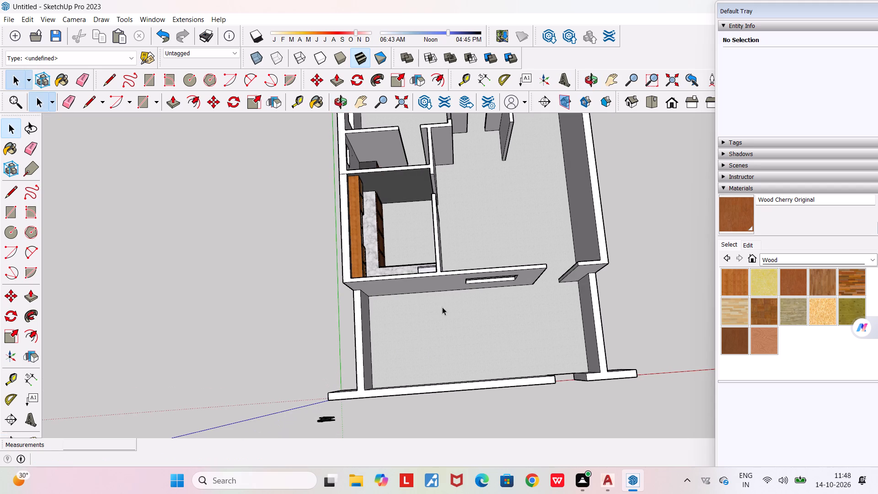
click(150, 101)
scroll(405, 338, up, 5)
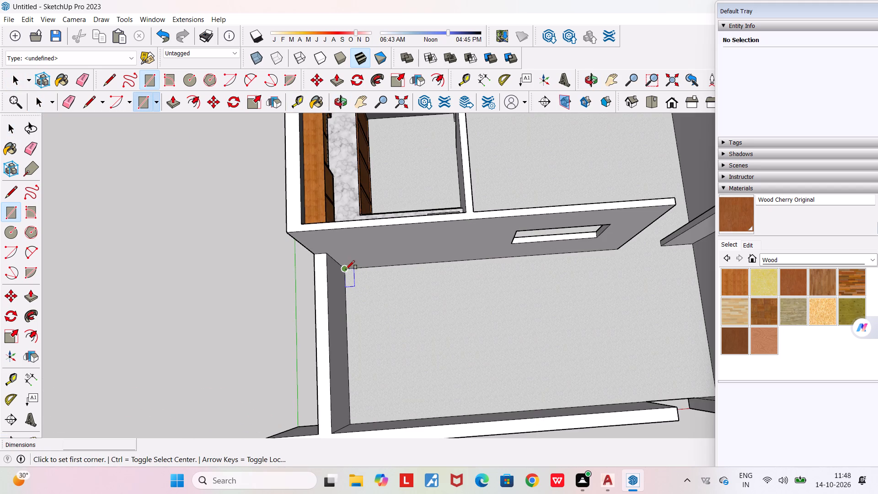
click(346, 269)
middle_drag(702, 365, 640, 384)
scroll(640, 384, down, 8)
scroll(658, 428, up, 5)
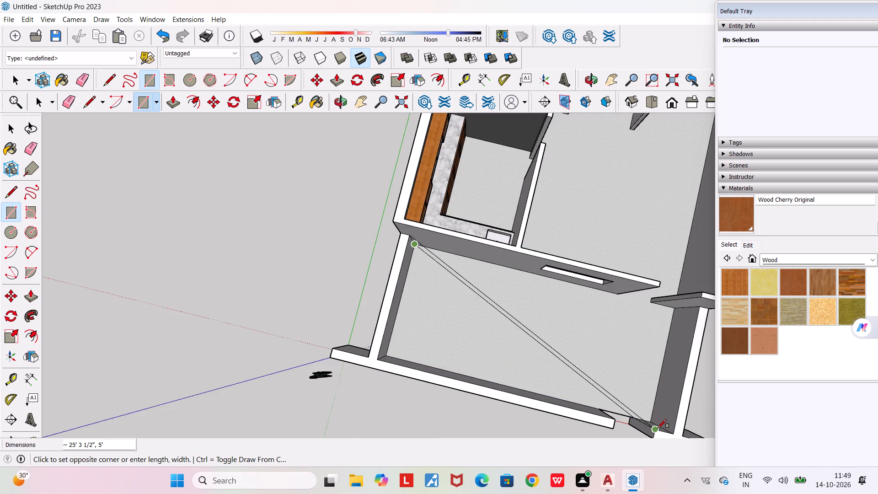
scroll(657, 428, up, 17)
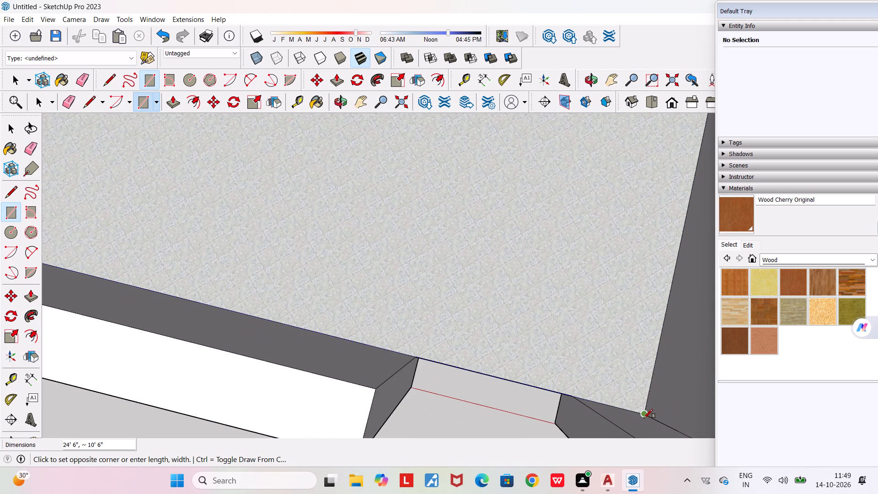
click(645, 414)
scroll(642, 406, down, 13)
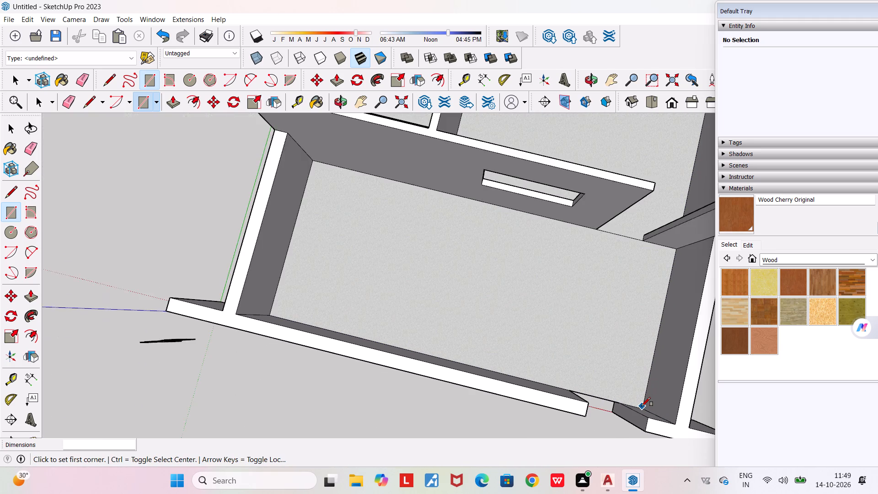
scroll(642, 406, down, 1)
key(space)
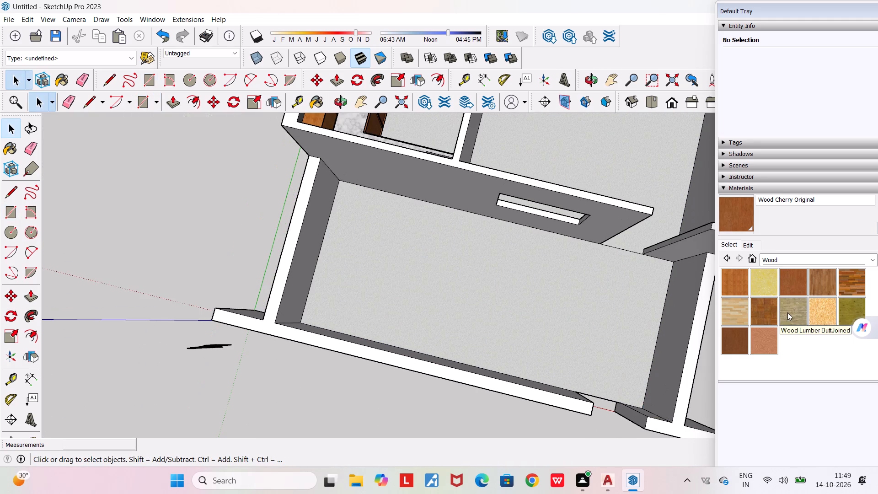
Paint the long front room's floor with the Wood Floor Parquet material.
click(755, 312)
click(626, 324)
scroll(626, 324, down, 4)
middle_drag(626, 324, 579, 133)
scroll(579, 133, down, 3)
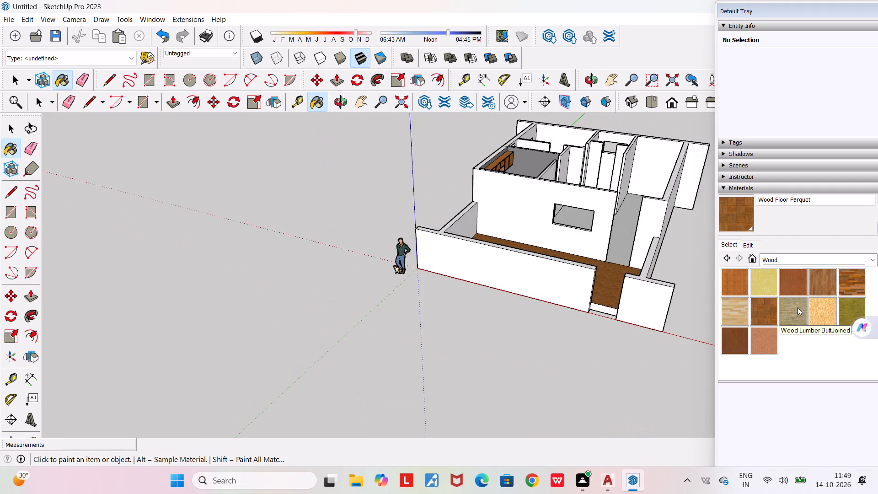
Paint the long front room's floor with the Wood Lumber ButtJoined material.
click(796, 306)
click(607, 288)
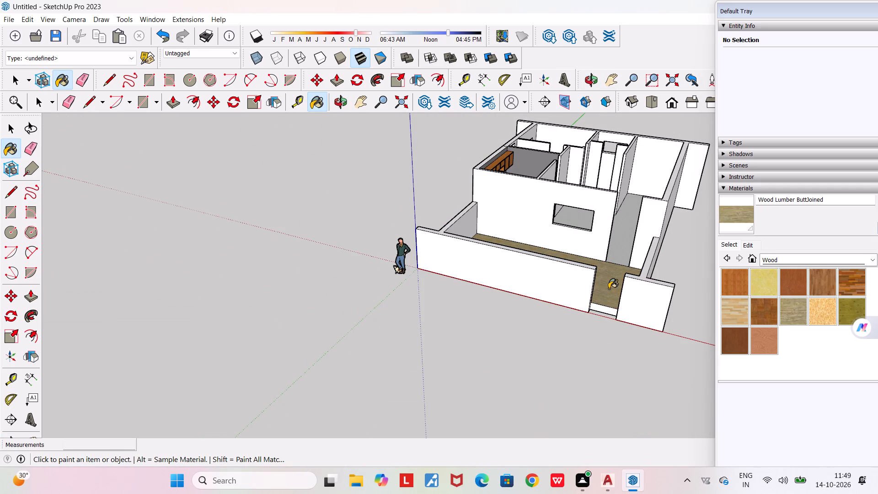
Repaint the long front room's floor with the Wood Floor material.
middle_drag(609, 289, 661, 374)
click(824, 281)
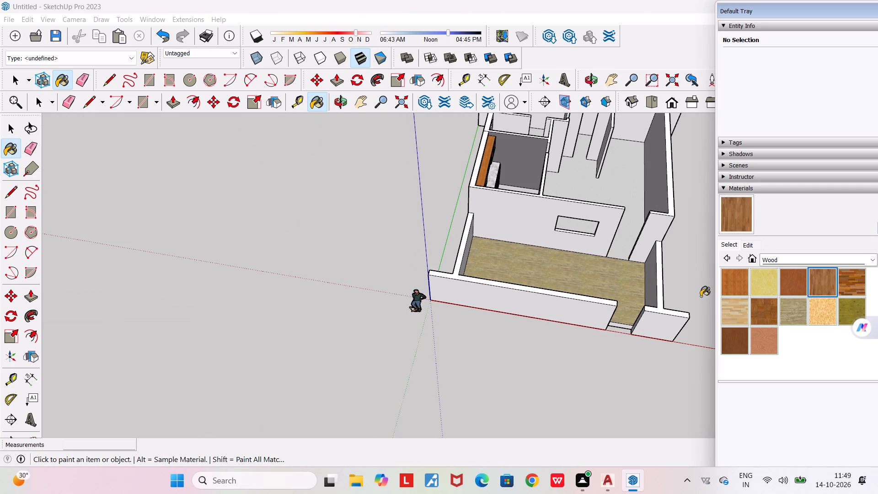
click(604, 291)
Examine the whole house model from several sides, including the front room, kitchen, window openings and the small room's cabinet.
middle_drag(604, 291, 402, 199)
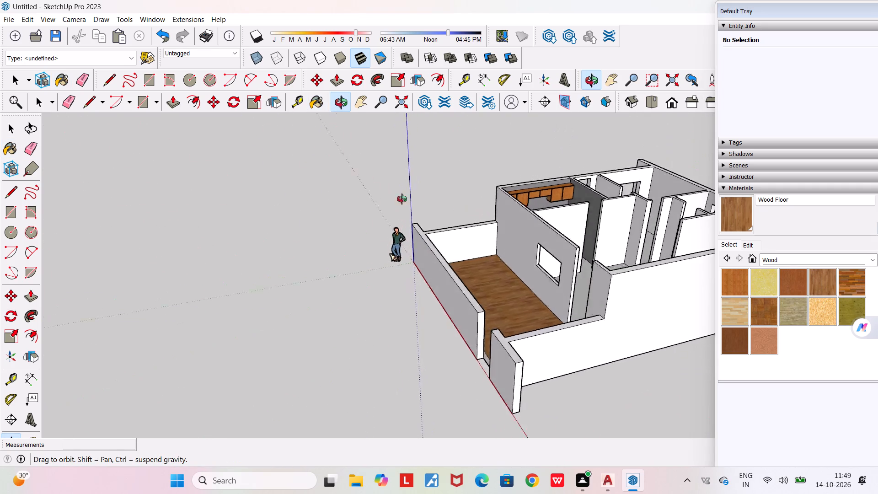
middle_drag(402, 199, 681, 206)
scroll(681, 206, down, 4)
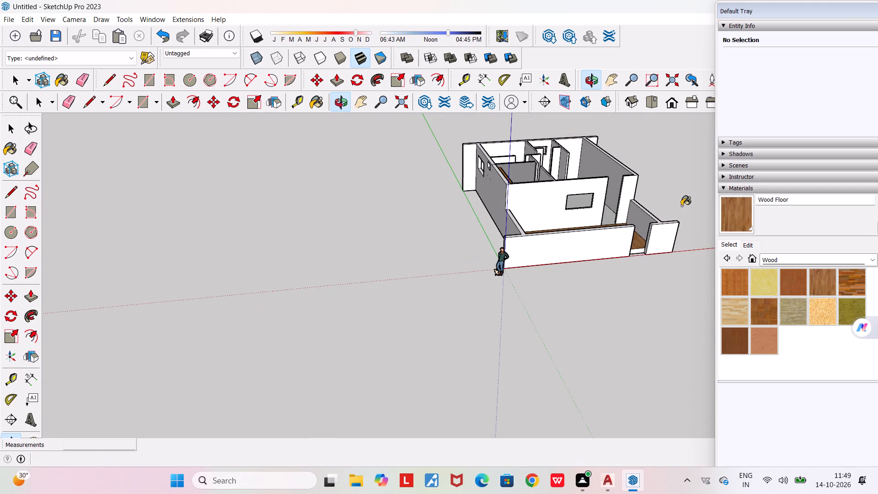
key(space)
click(595, 338)
middle_drag(595, 338, 367, 338)
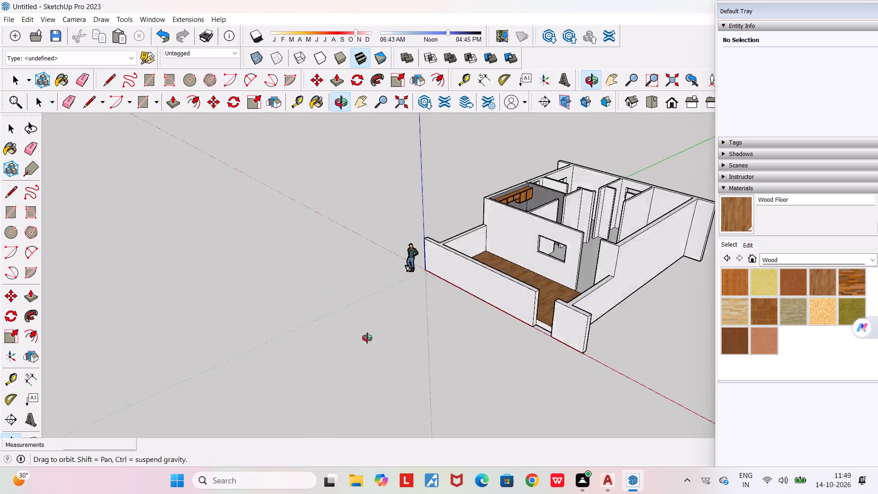
middle_drag(367, 338, 222, 344)
scroll(211, 338, down, 5)
middle_drag(623, 321, 746, 325)
scroll(746, 325, down, 4)
scroll(533, 366, down, 6)
middle_drag(527, 374, 748, 361)
scroll(580, 347, up, 4)
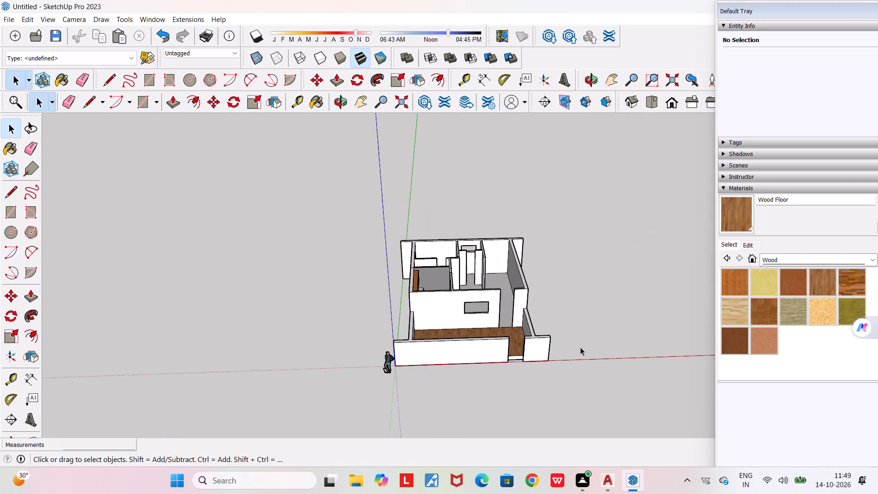
middle_drag(560, 410, 647, 431)
scroll(647, 431, down, 4)
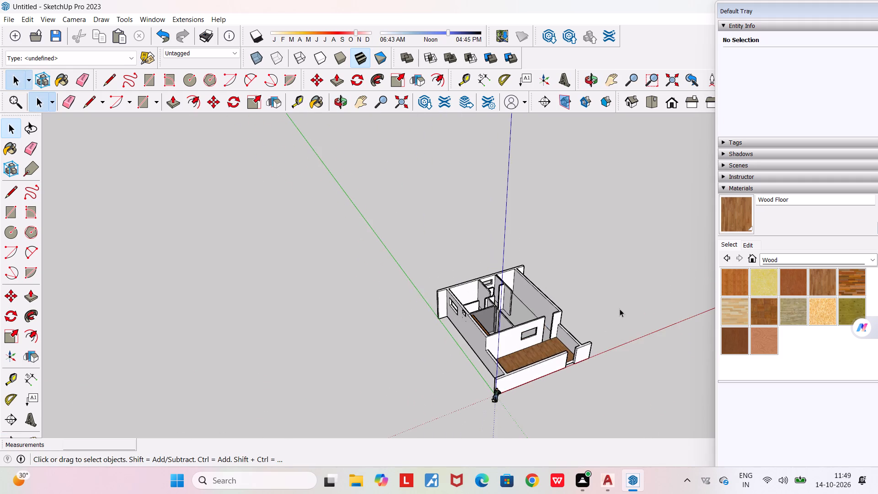
scroll(616, 305, up, 5)
middle_drag(616, 305, 343, 239)
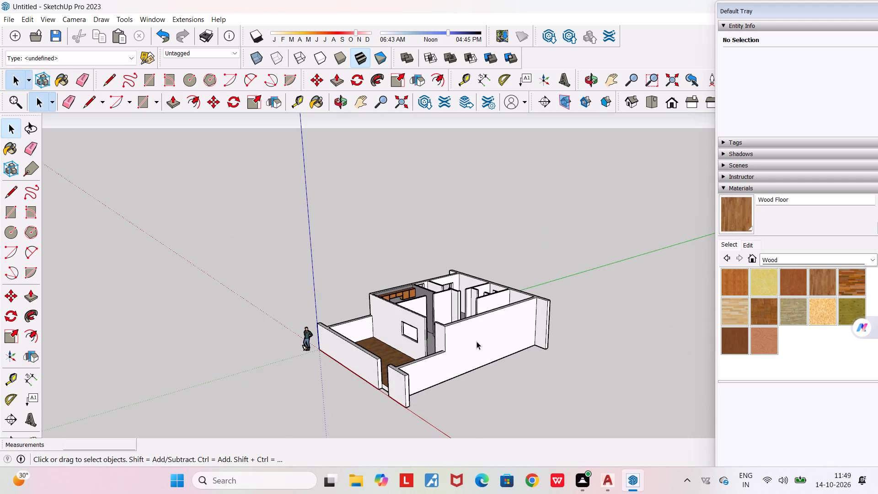
scroll(476, 341, down, 4)
middle_drag(477, 397, 672, 417)
scroll(672, 417, down, 4)
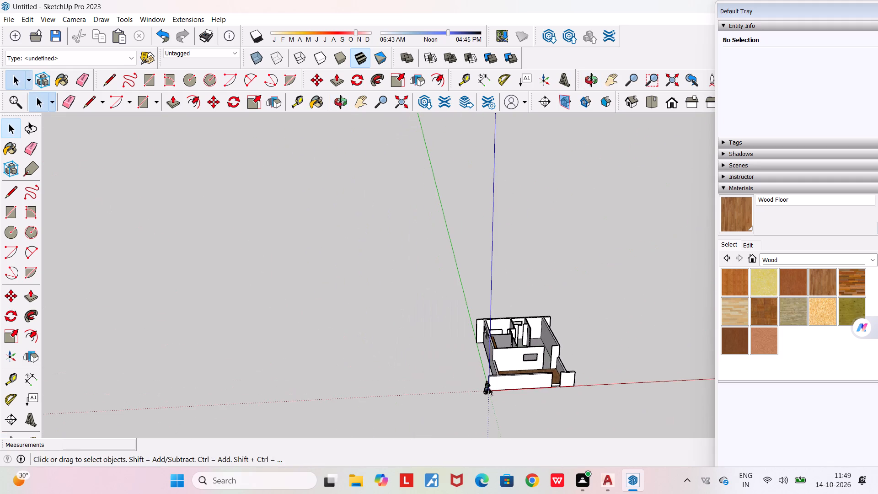
middle_drag(417, 336, 737, 443)
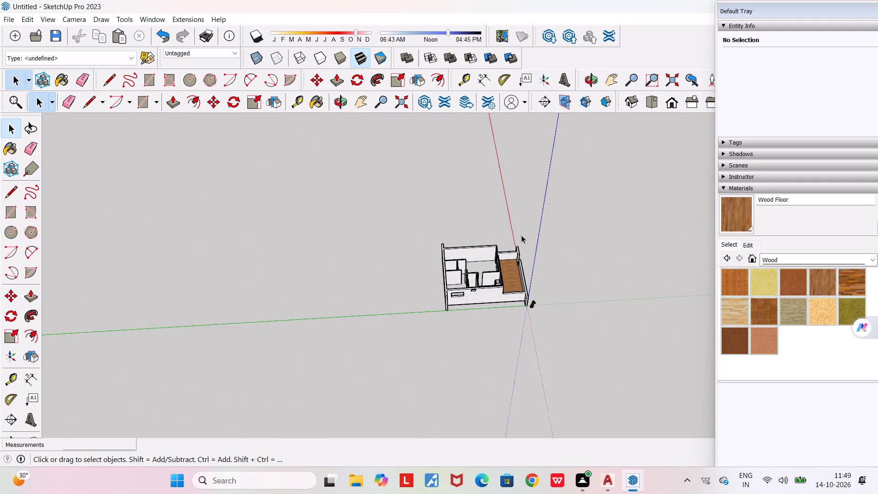
scroll(512, 241, up, 6)
scroll(481, 271, up, 10)
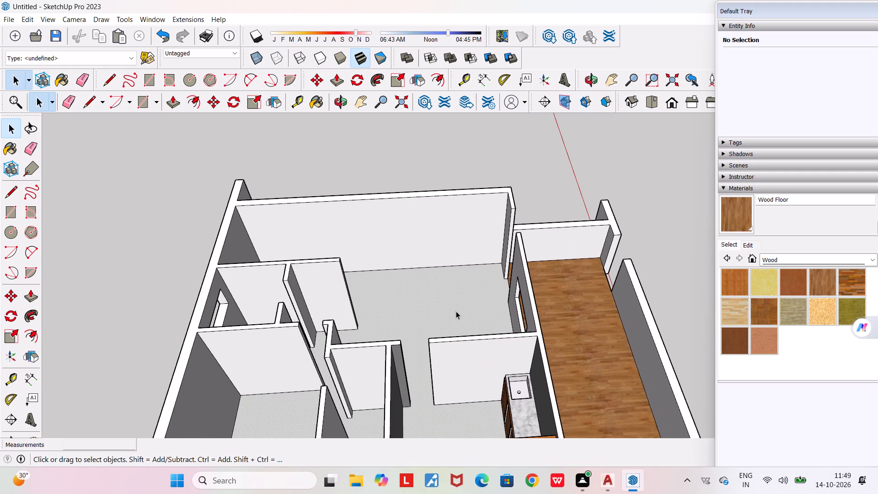
middle_drag(458, 315, 393, 347)
scroll(396, 345, down, 5)
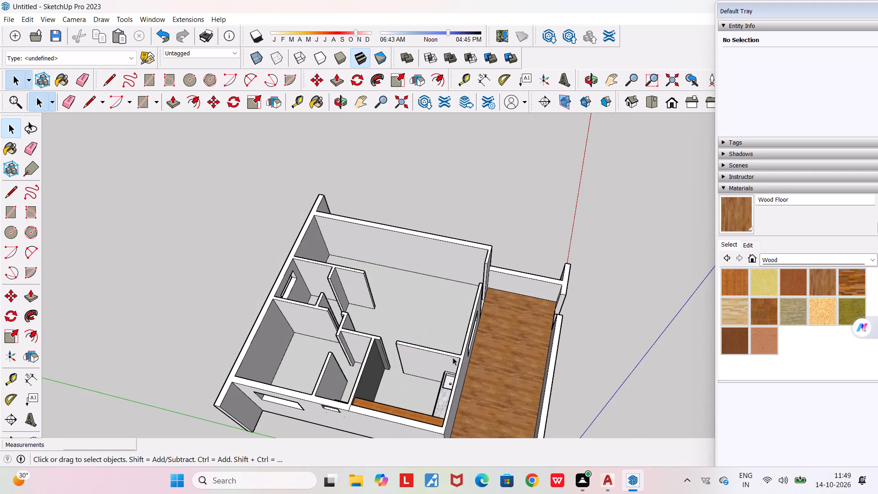
middle_drag(433, 357, 120, 304)
scroll(120, 304, down, 4)
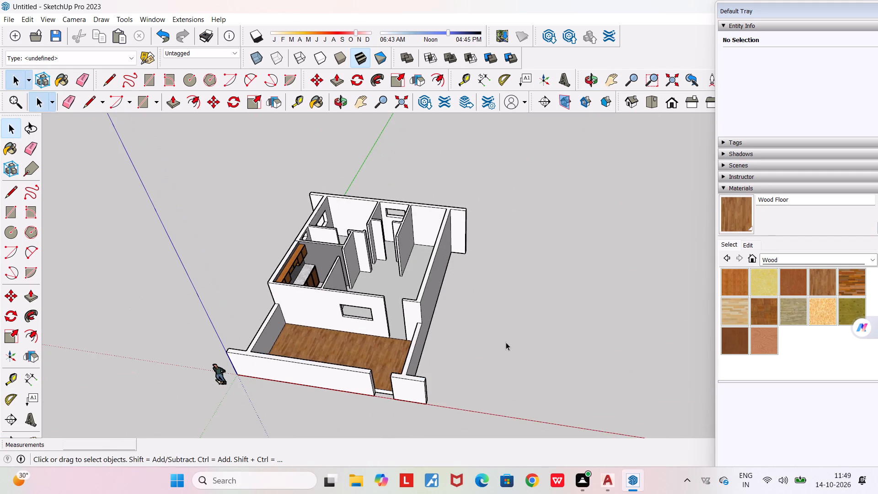
middle_drag(503, 343, 249, 343)
scroll(469, 181, up, 7)
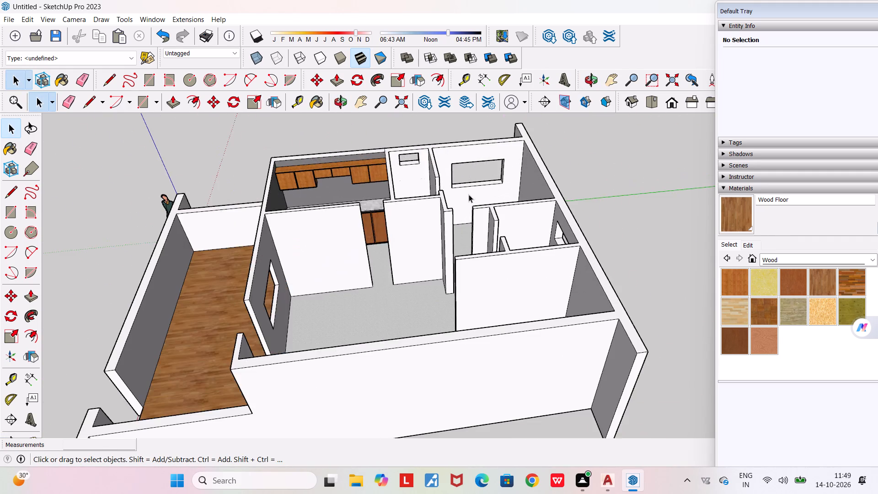
scroll(476, 231, up, 4)
middle_drag(462, 231, 408, 225)
scroll(408, 225, down, 3)
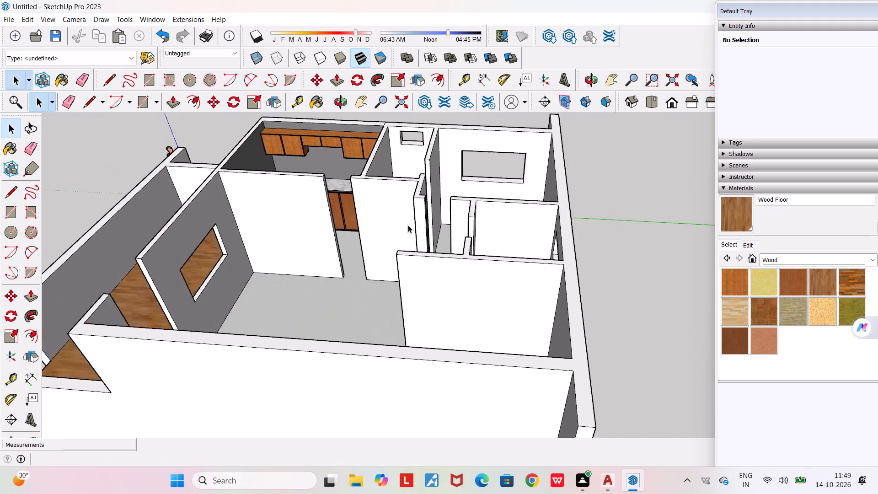
scroll(408, 225, down, 2)
middle_drag(399, 273, 419, 398)
scroll(457, 288, up, 1)
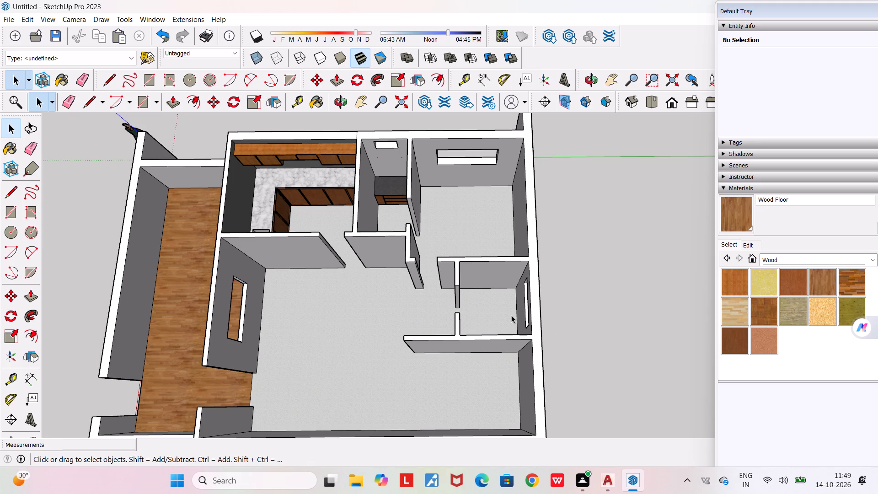
scroll(396, 202, up, 6)
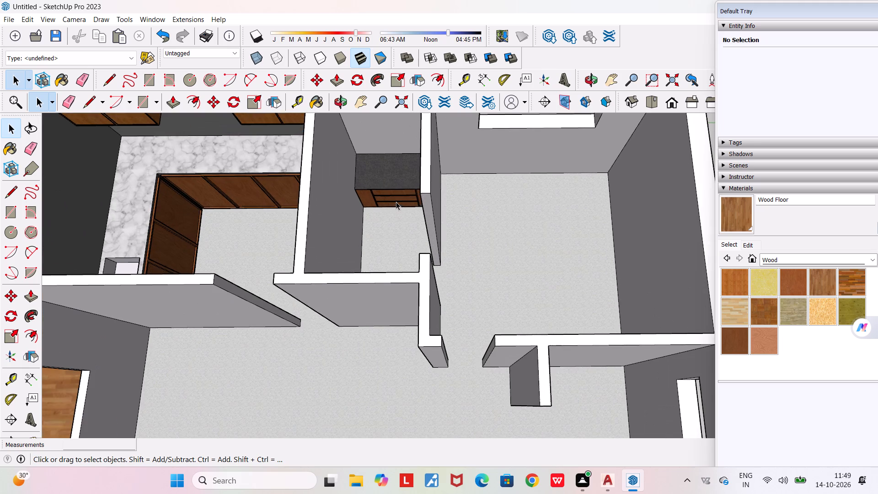
middle_drag(396, 202, 445, 160)
scroll(357, 186, up, 3)
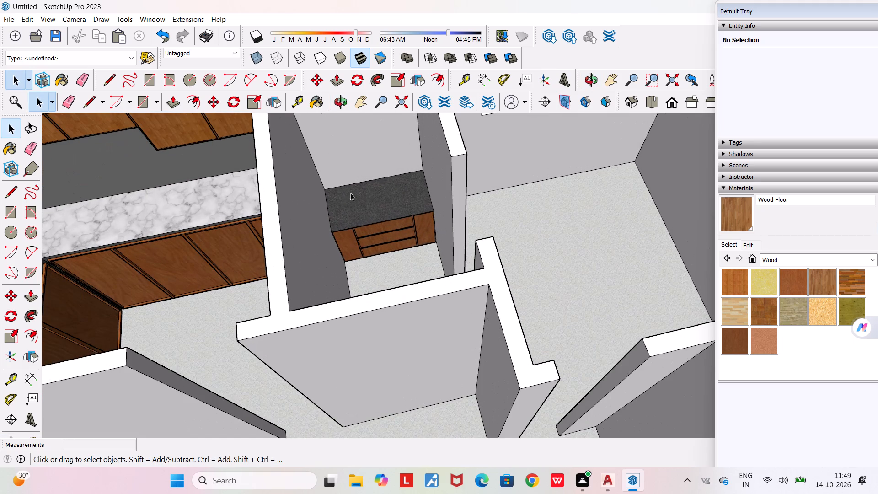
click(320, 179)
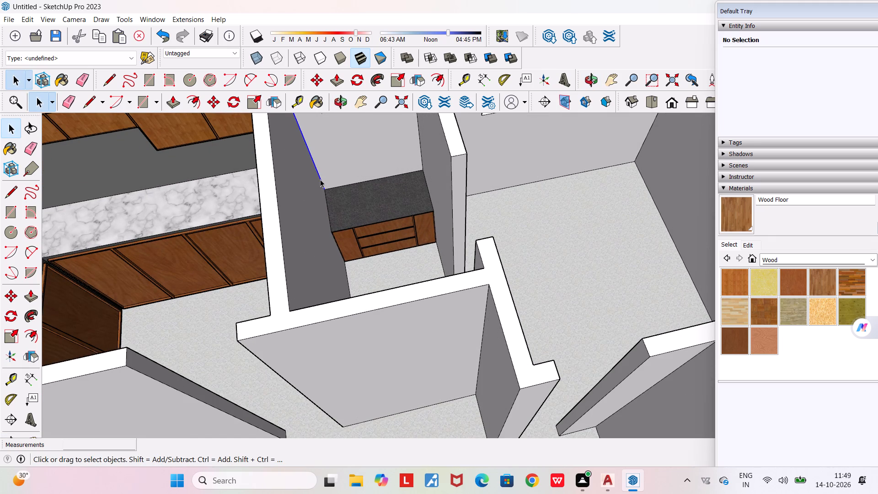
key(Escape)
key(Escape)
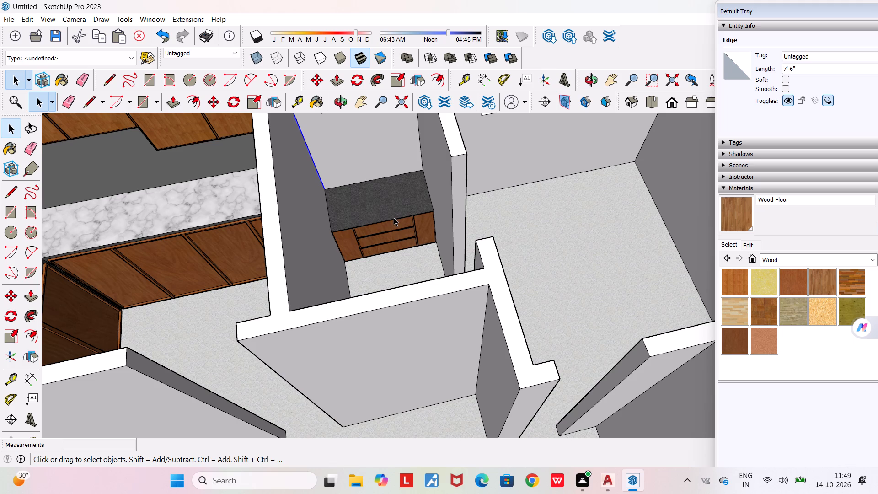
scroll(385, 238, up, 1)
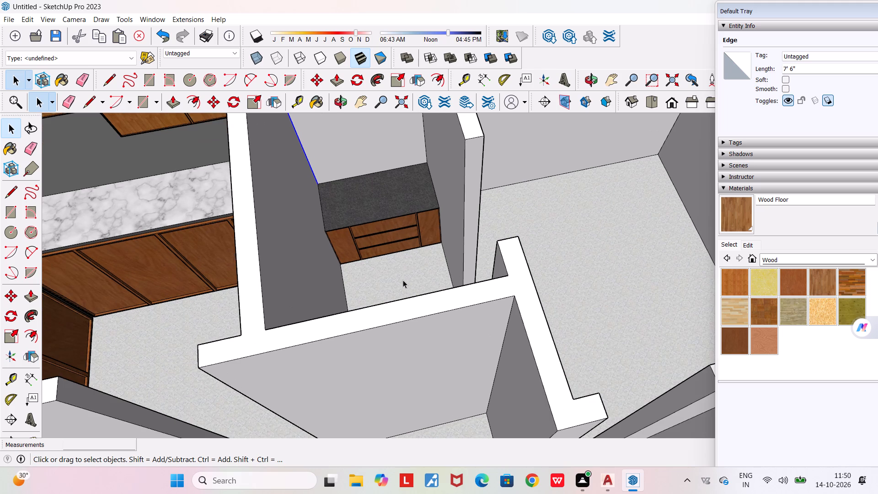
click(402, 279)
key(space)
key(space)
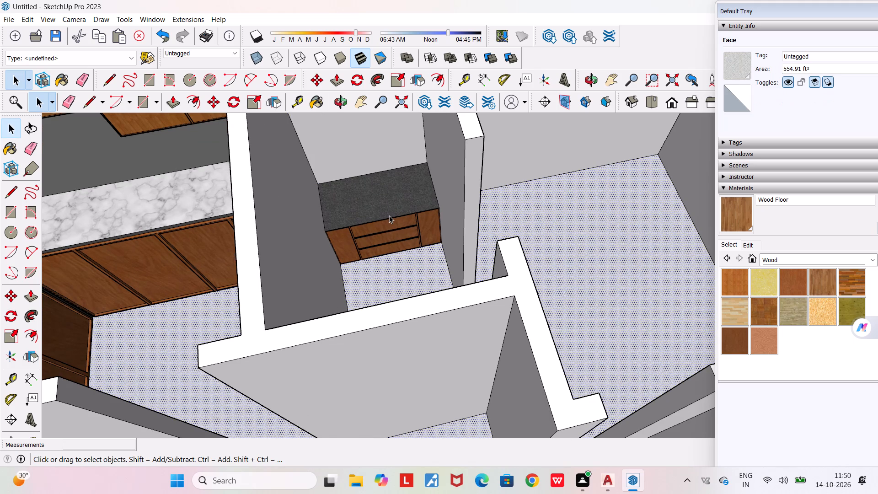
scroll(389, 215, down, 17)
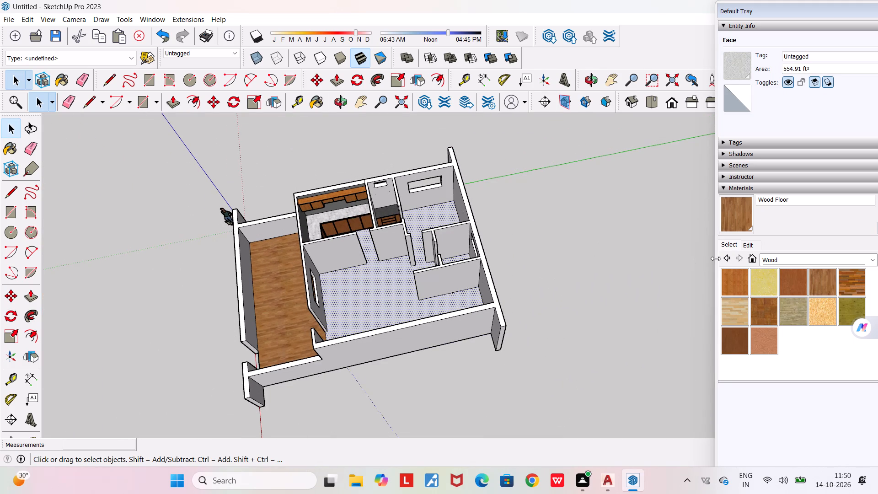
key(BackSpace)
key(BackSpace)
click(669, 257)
Delete the dark countertop face of the cabinet in the small room beside the kitchen.
scroll(419, 216, up, 8)
scroll(367, 212, up, 3)
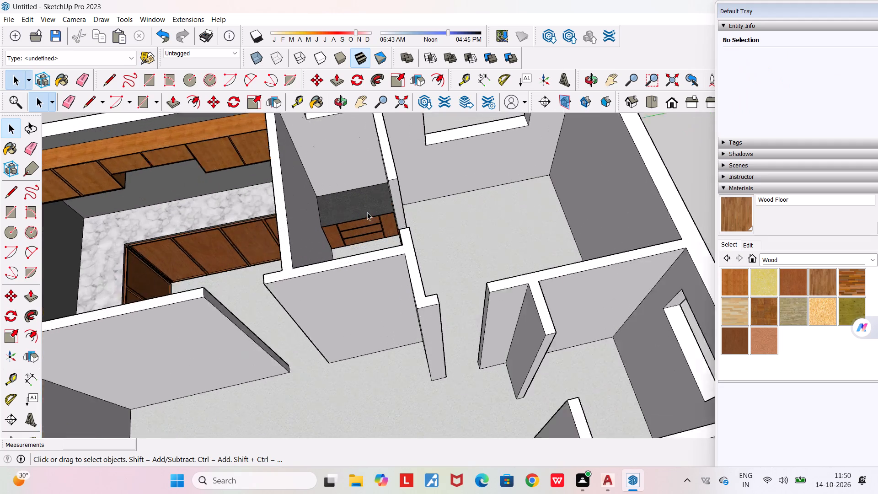
scroll(367, 212, up, 3)
click(367, 212)
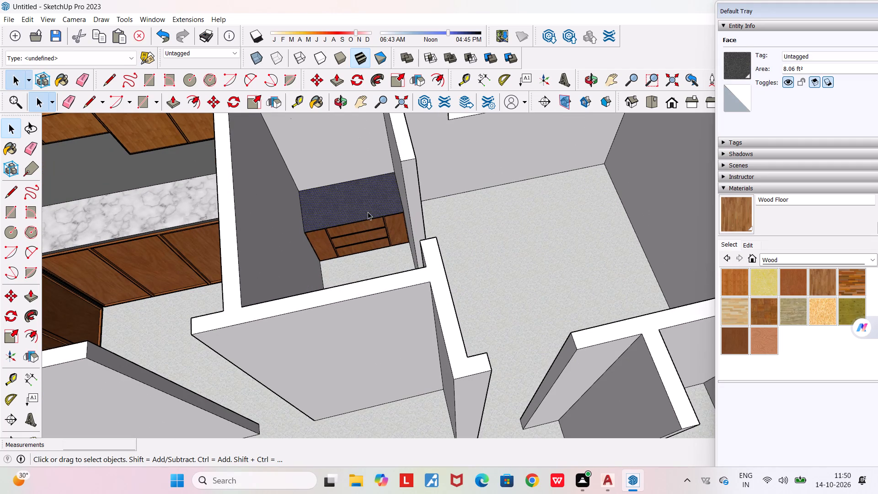
key(Delete)
click(368, 212)
key(Delete)
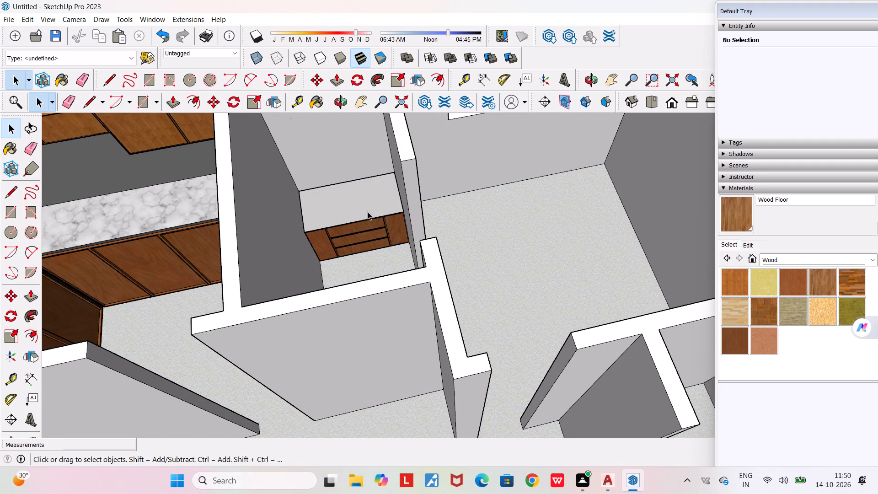
click(368, 212)
key(Delete)
Delete the three wood drawer fronts from the small room's cabinet.
click(371, 217)
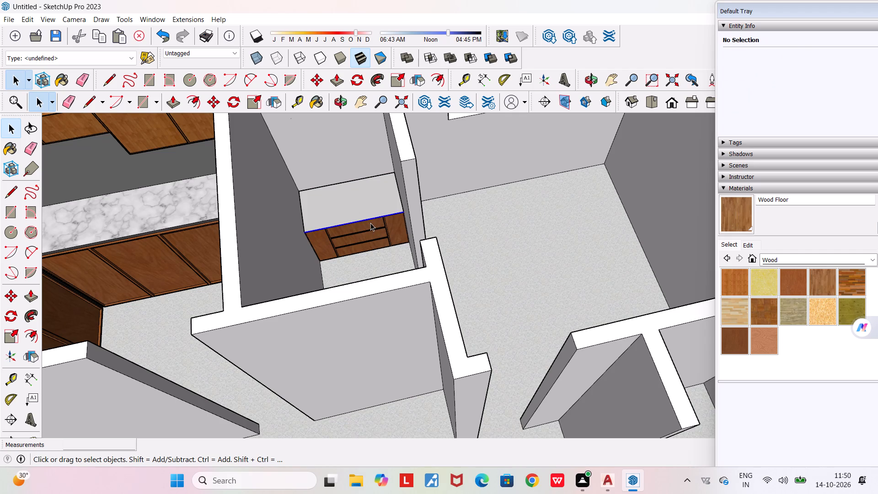
click(370, 223)
key(Delete)
click(370, 223)
key(Delete)
click(370, 227)
key(Delete)
click(362, 228)
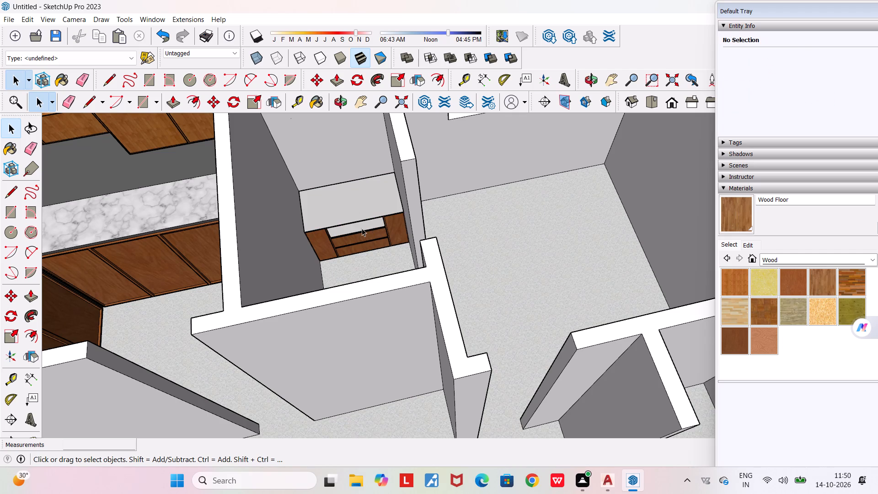
click(366, 240)
key(Delete)
click(361, 236)
key(Delete)
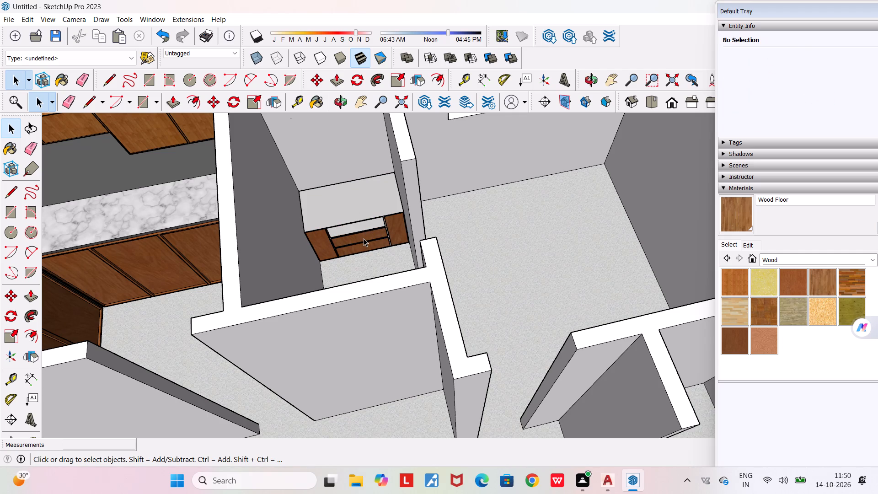
click(364, 238)
key(Delete)
click(365, 247)
key(Delete)
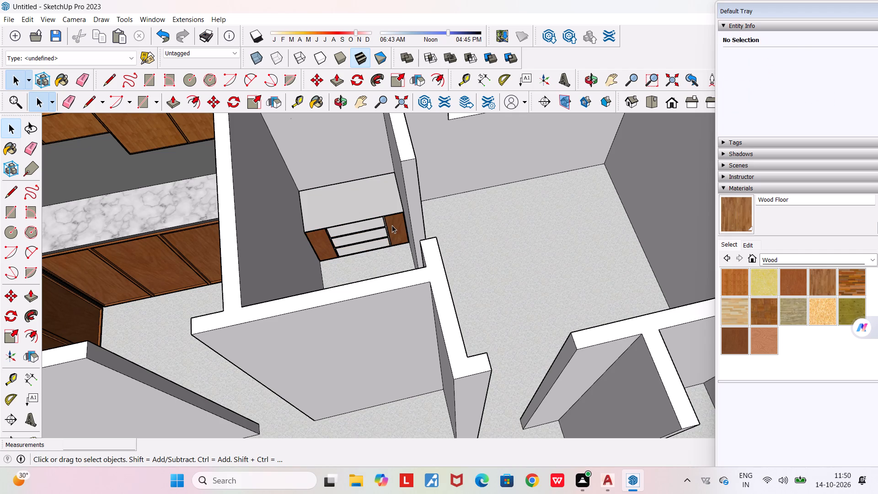
Delete the wood door panels on both sides of the drawers in the small room's cabinet.
click(393, 223)
key(Delete)
click(377, 227)
key(Delete)
click(373, 219)
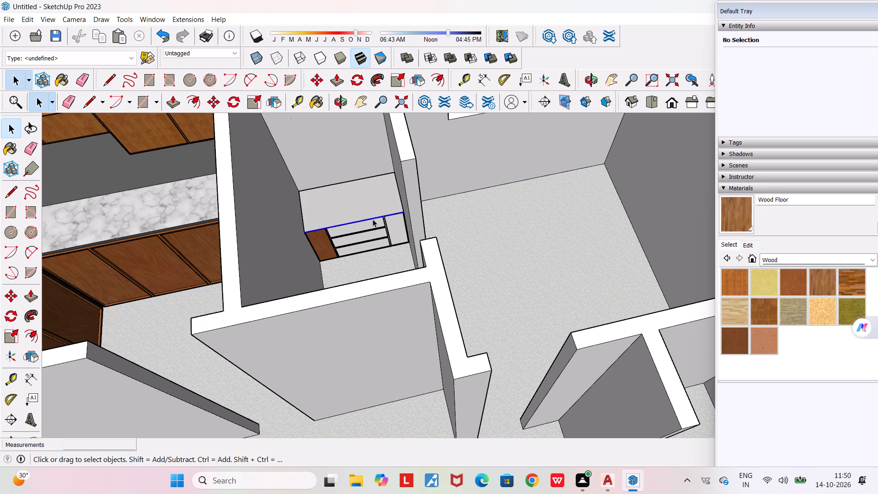
key(Delete)
click(373, 225)
key(Delete)
click(375, 234)
key(Delete)
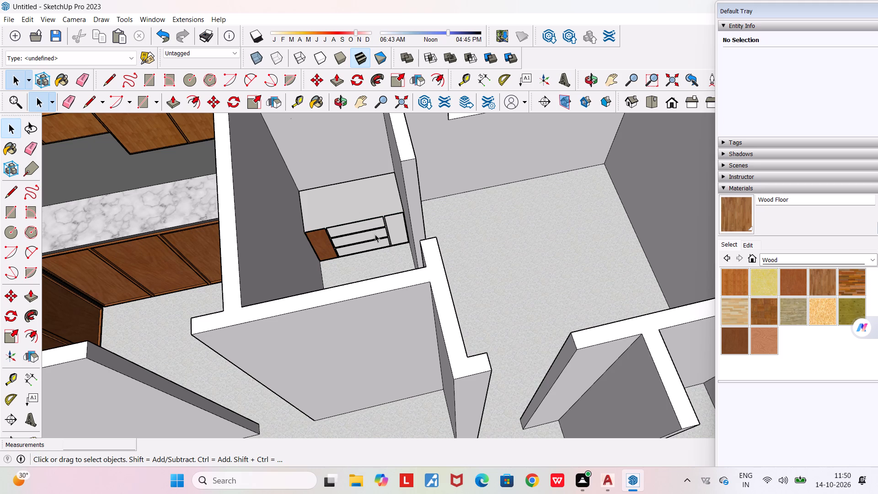
click(373, 244)
key(Delete)
click(318, 236)
key(Delete)
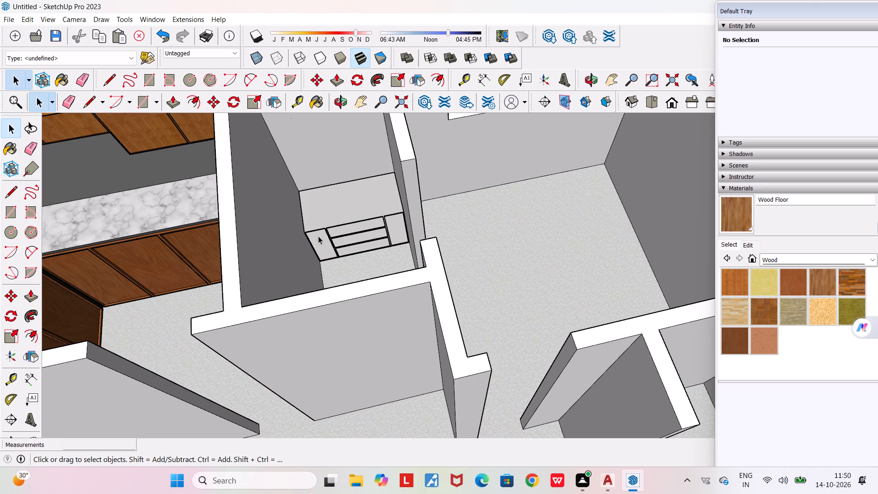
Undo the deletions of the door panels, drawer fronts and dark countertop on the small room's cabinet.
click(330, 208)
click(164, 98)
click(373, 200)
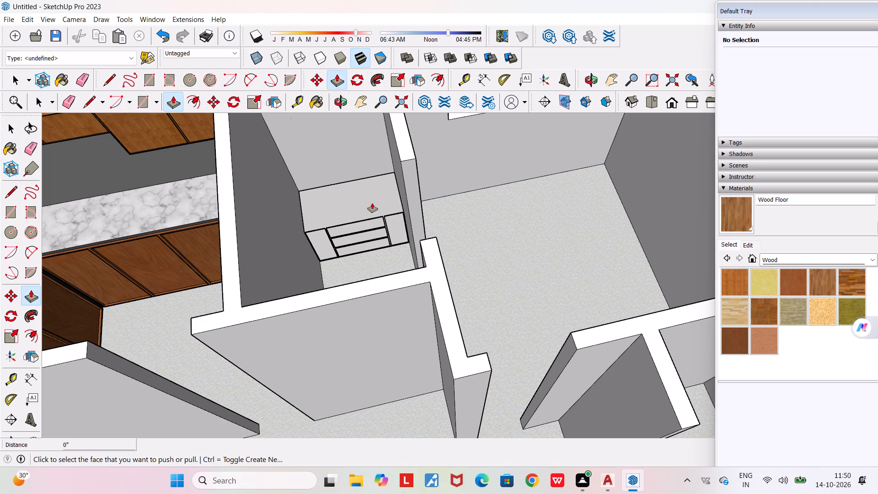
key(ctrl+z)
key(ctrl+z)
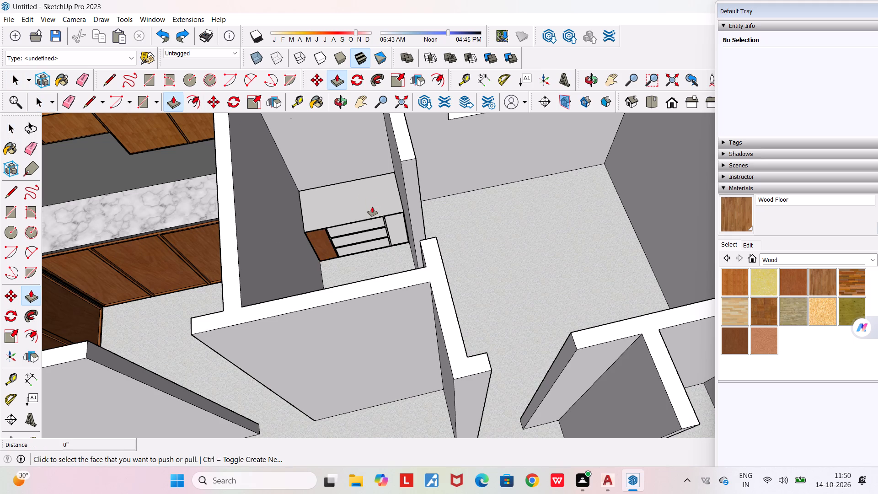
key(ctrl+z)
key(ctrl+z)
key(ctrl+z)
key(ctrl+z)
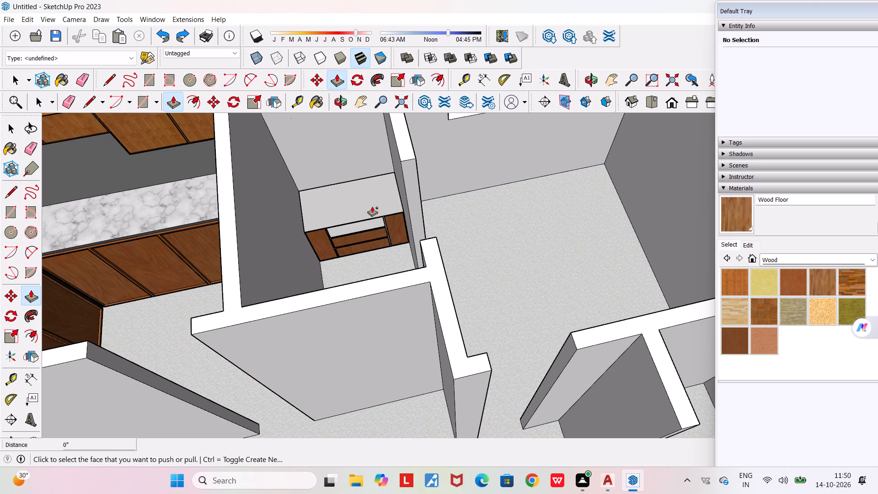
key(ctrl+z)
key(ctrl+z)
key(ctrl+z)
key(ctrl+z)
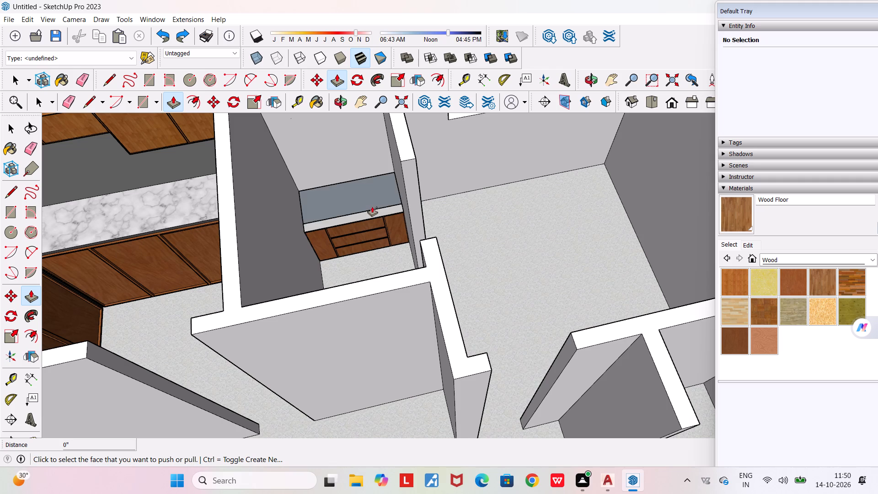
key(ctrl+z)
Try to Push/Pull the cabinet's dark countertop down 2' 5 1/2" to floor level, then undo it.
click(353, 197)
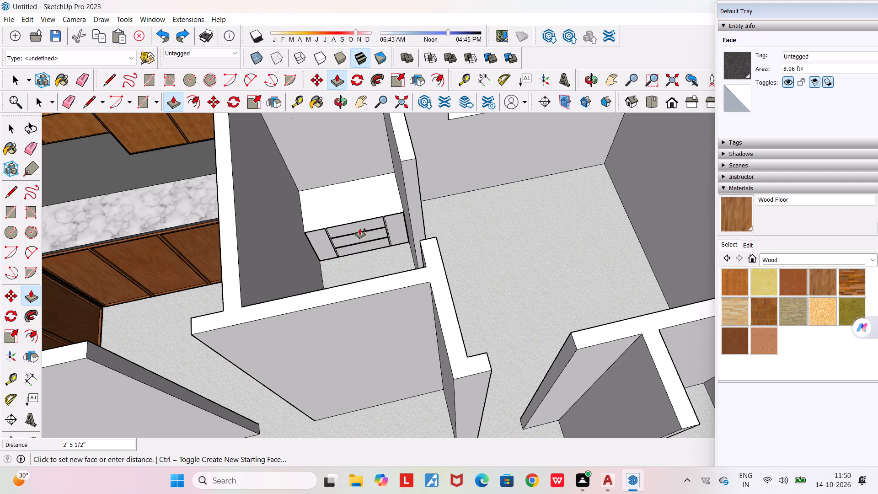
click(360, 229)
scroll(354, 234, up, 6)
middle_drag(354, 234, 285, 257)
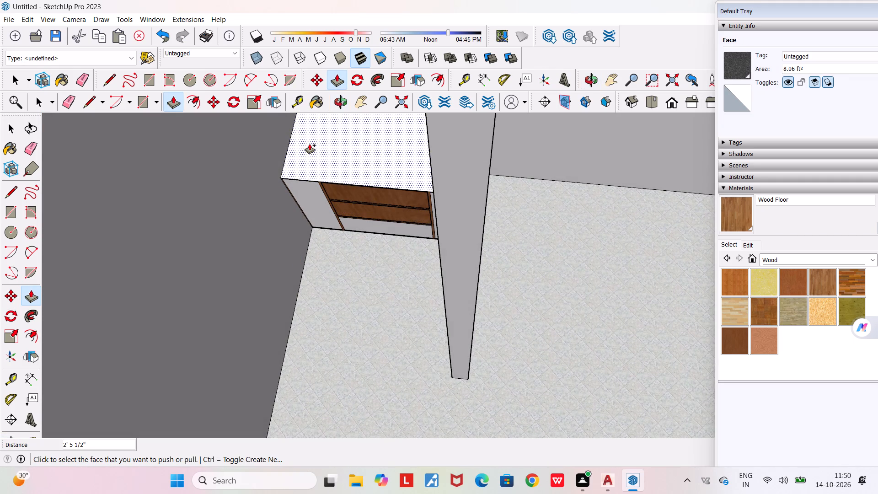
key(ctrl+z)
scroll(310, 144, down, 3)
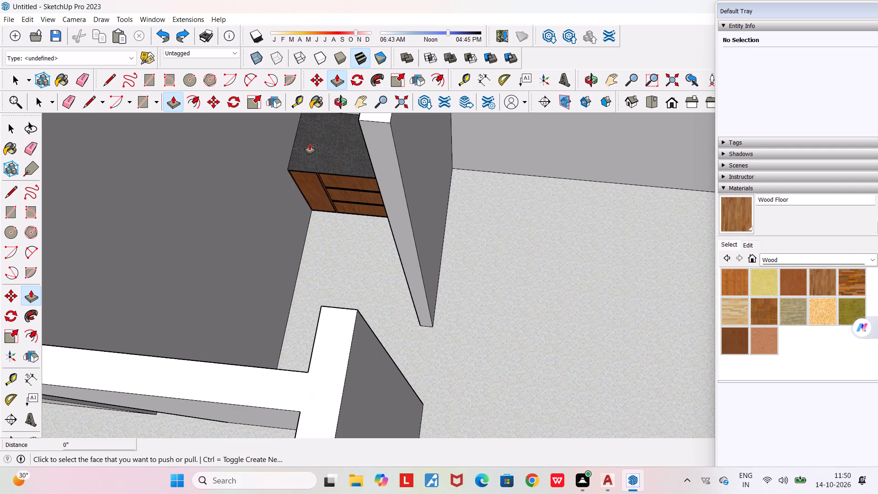
Delete the dark countertop face of the small room's cabinet.
key(space)
key(space)
click(324, 149)
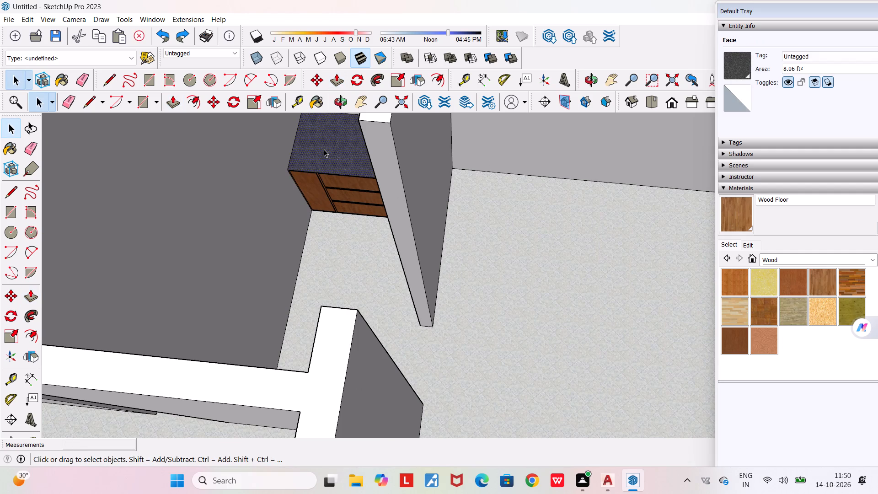
key(Delete)
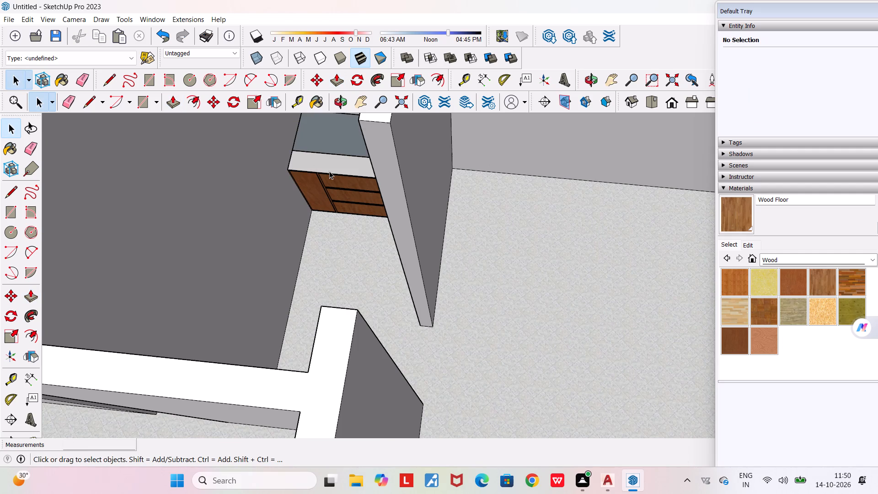
Delete the three wood drawer fronts of the small room's cabinet, along with an edge below the top drawer.
click(329, 171)
middle_drag(329, 169, 411, 219)
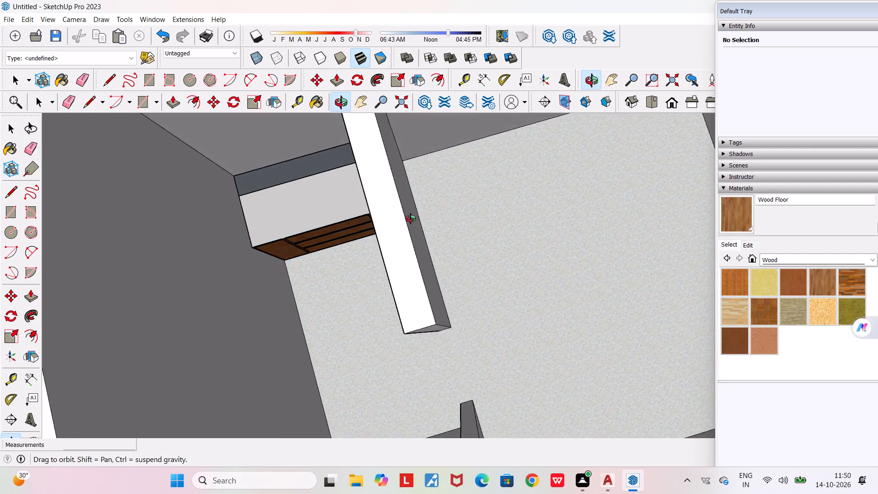
middle_drag(411, 219, 372, 205)
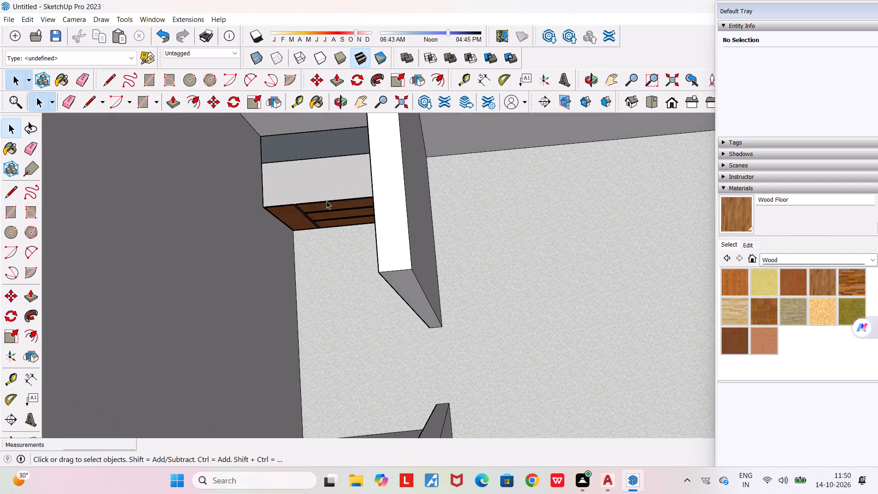
middle_drag(324, 199, 337, 155)
click(343, 219)
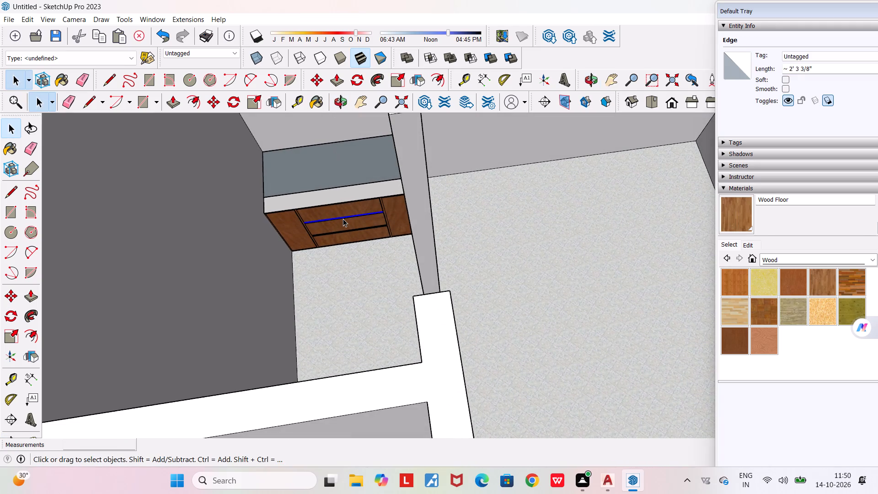
key(Delete)
click(335, 206)
key(Delete)
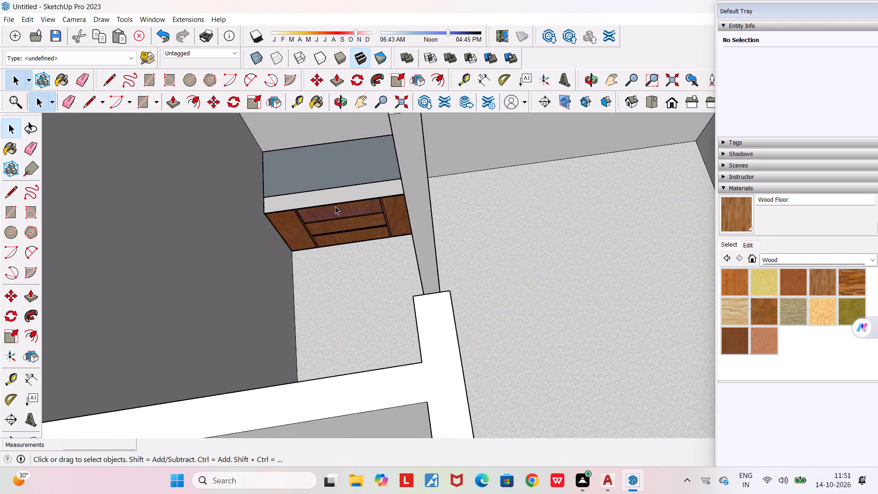
click(337, 213)
key(Delete)
click(338, 224)
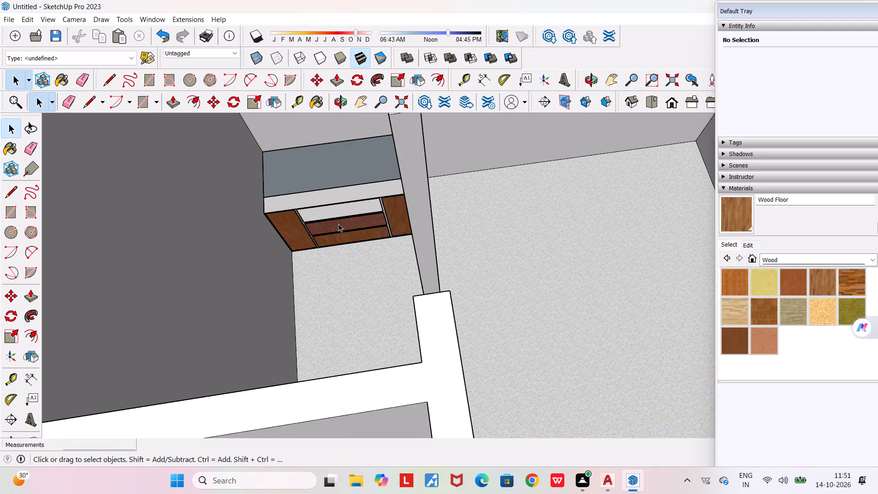
key(Delete)
click(343, 236)
key(Delete)
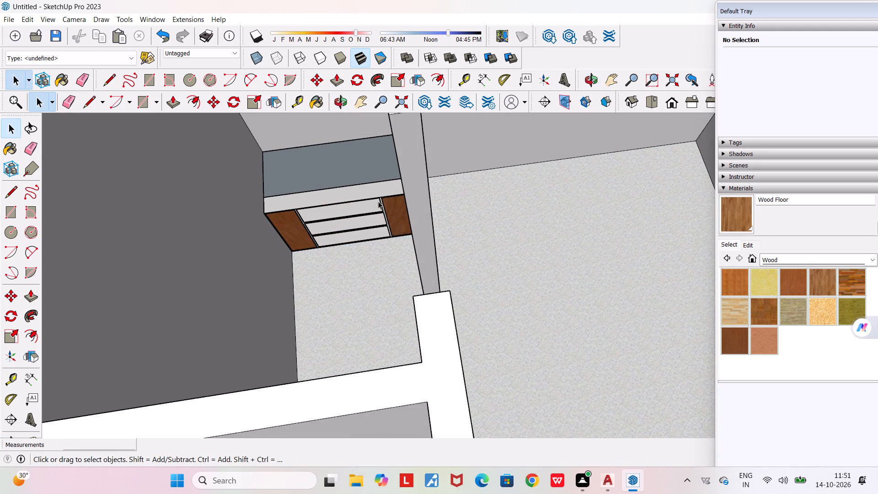
Delete the wood door panels on both sides of the drawers.
click(391, 203)
key(Delete)
click(291, 238)
key(Delete)
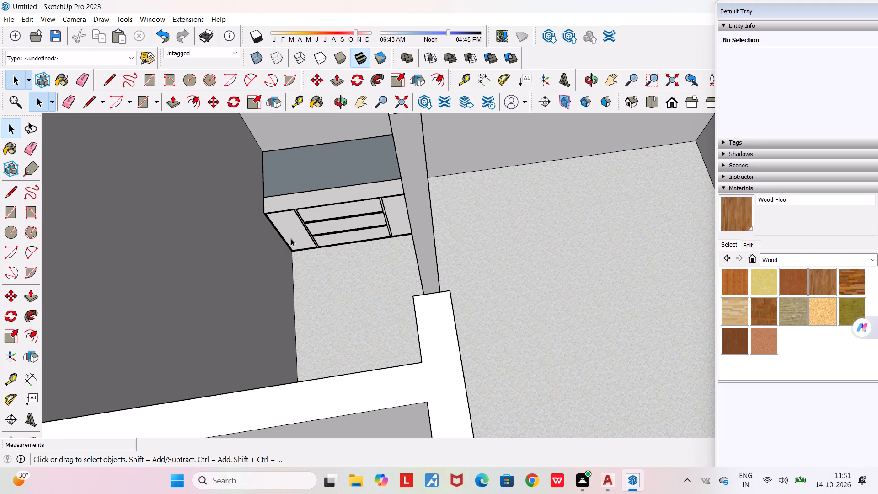
Delete the cabinet's long top front edges and the upper outline edges of the top drawer opening.
scroll(302, 213, up, 6)
click(304, 206)
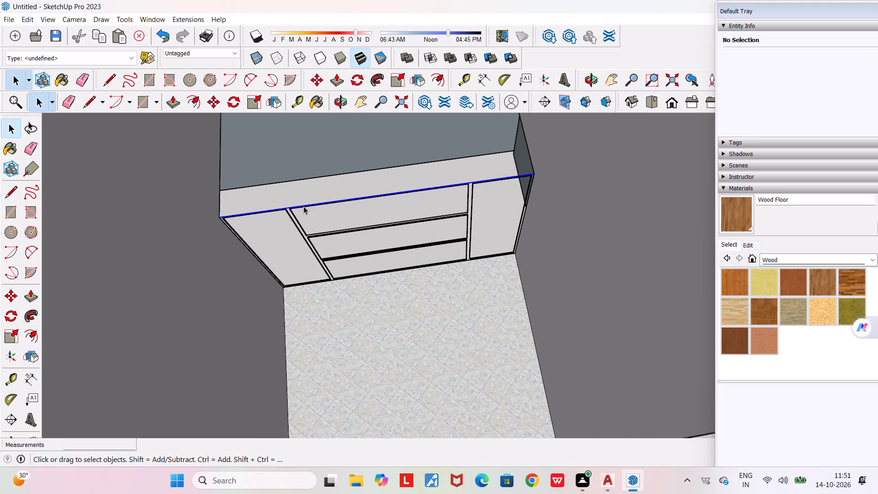
key(Delete)
click(304, 206)
key(Delete)
click(304, 206)
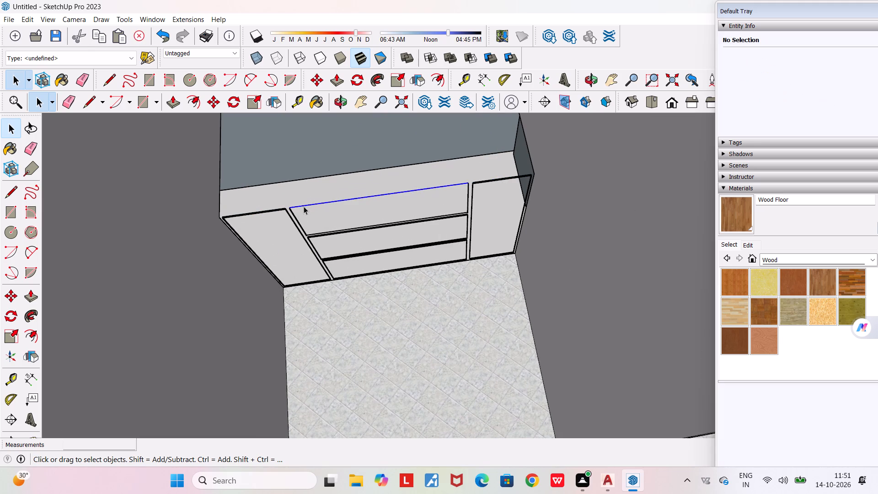
key(ctrl+Delete)
key(Delete)
click(297, 217)
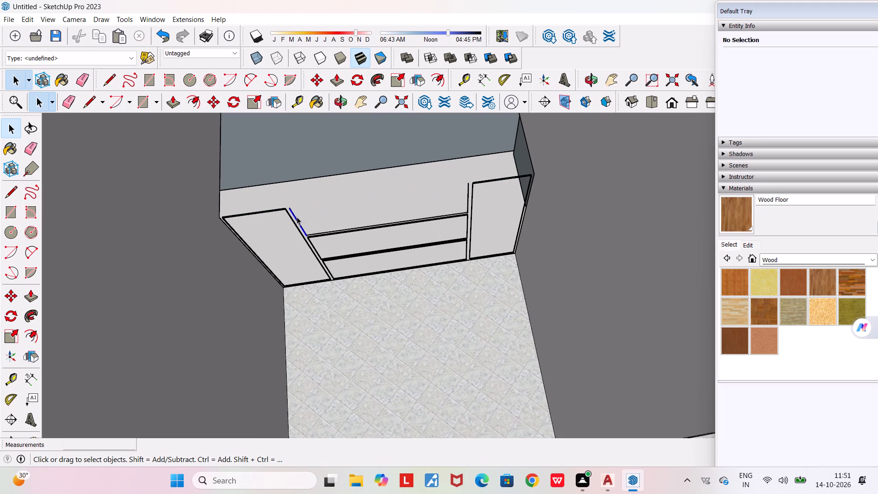
key(Delete)
key(Delete)
Delete the remaining drawer outlines and the inner and bottom edges of the left door opening as area selections.
drag(263, 198, 435, 295)
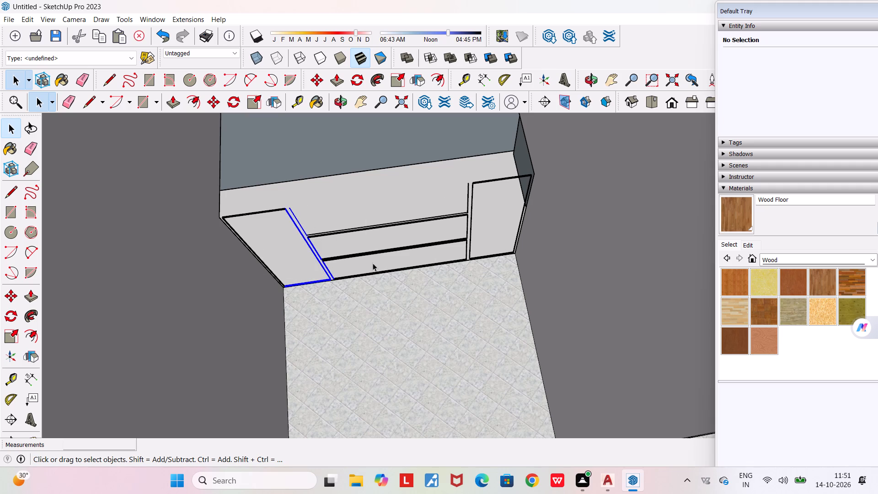
key(Delete)
click(303, 199)
drag(291, 211, 500, 311)
key(Delete)
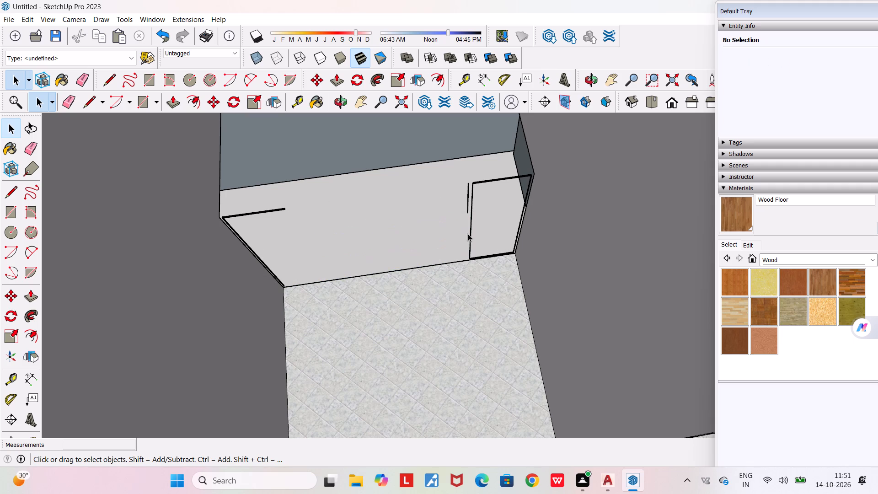
Delete the leftover top edges of the left door opening on the cabinet front.
click(444, 150)
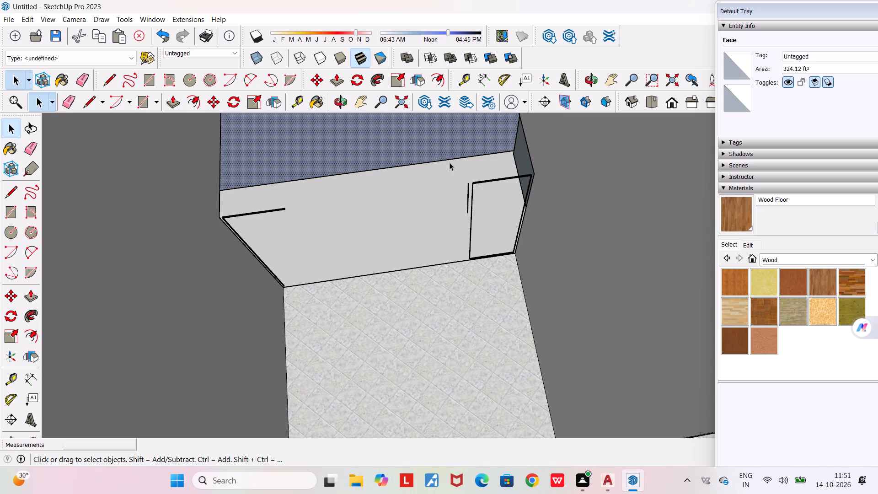
scroll(450, 162, down, 8)
middle_drag(444, 160, 412, 110)
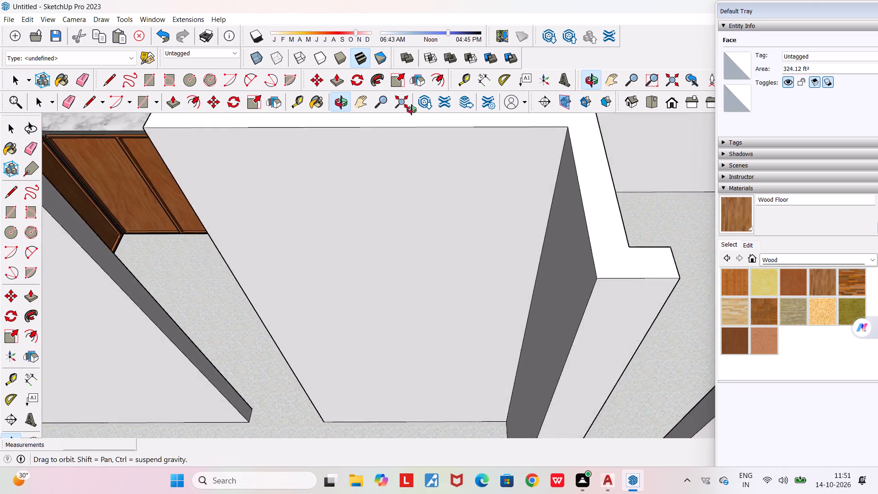
middle_drag(412, 110, 409, 191)
key(space)
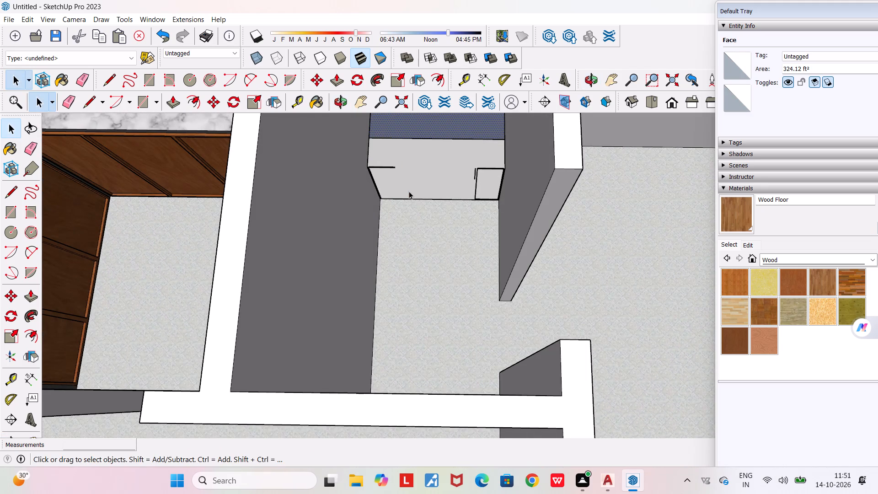
scroll(409, 191, down, 3)
click(425, 167)
scroll(394, 176, up, 3)
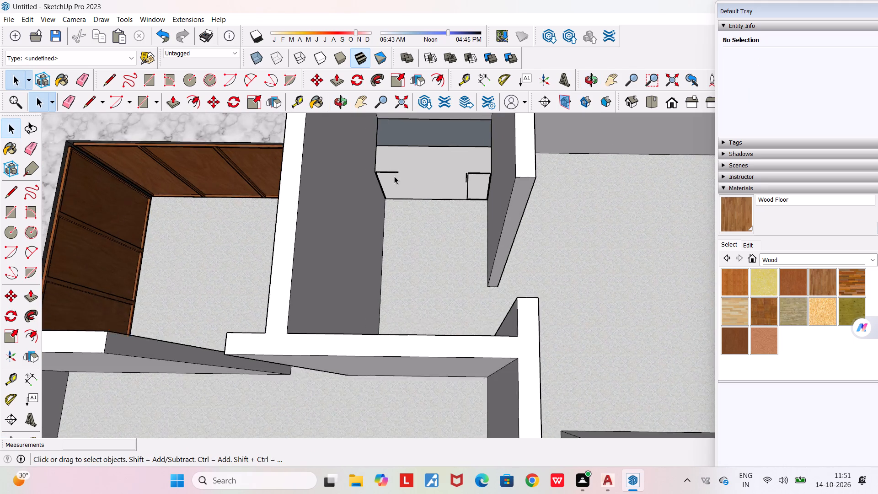
scroll(394, 176, up, 2)
click(381, 169)
key(Delete)
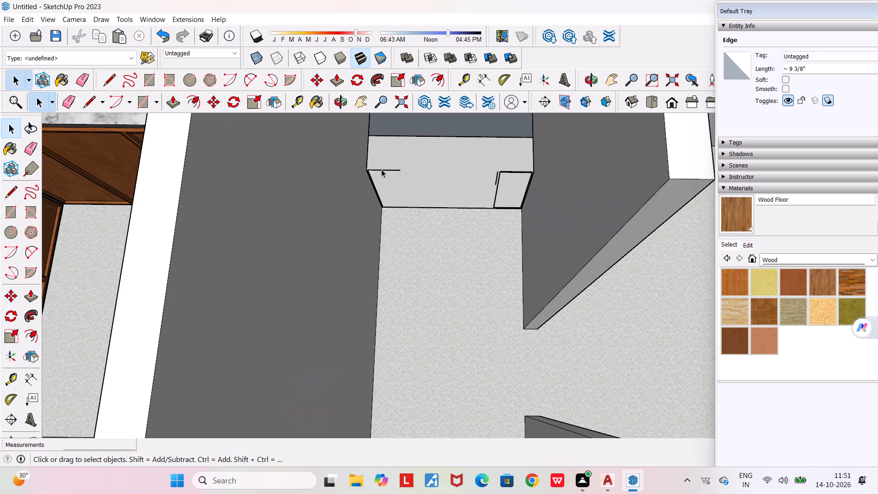
click(381, 169)
key(Delete)
Delete the leftover outer side edges and the short stub of the left door opening beside the wall.
scroll(377, 170, up, 4)
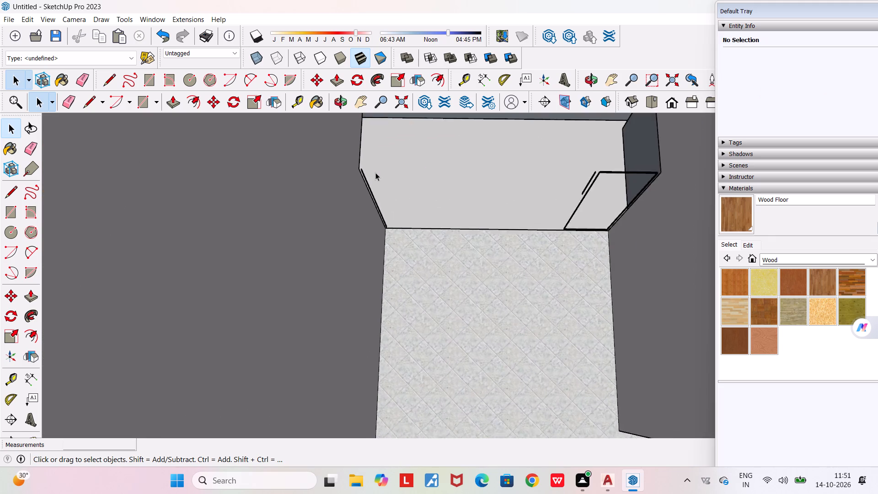
scroll(375, 172, up, 7)
click(367, 217)
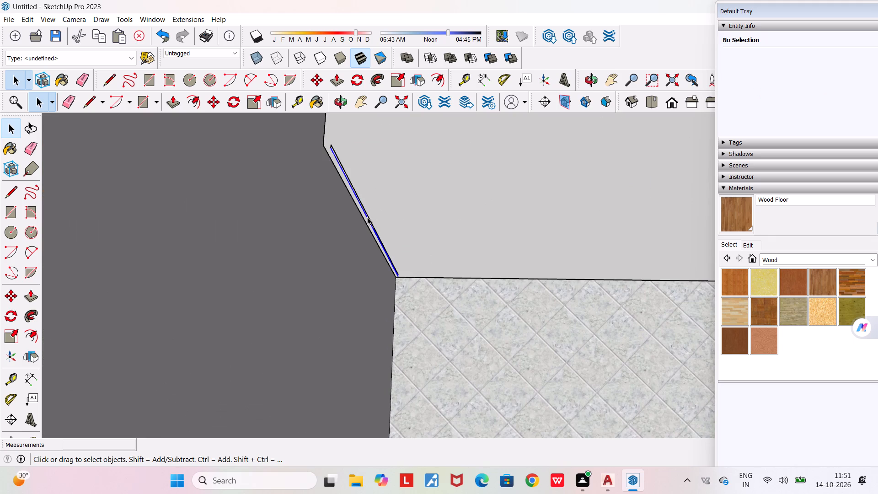
key(Delete)
click(373, 226)
key(Delete)
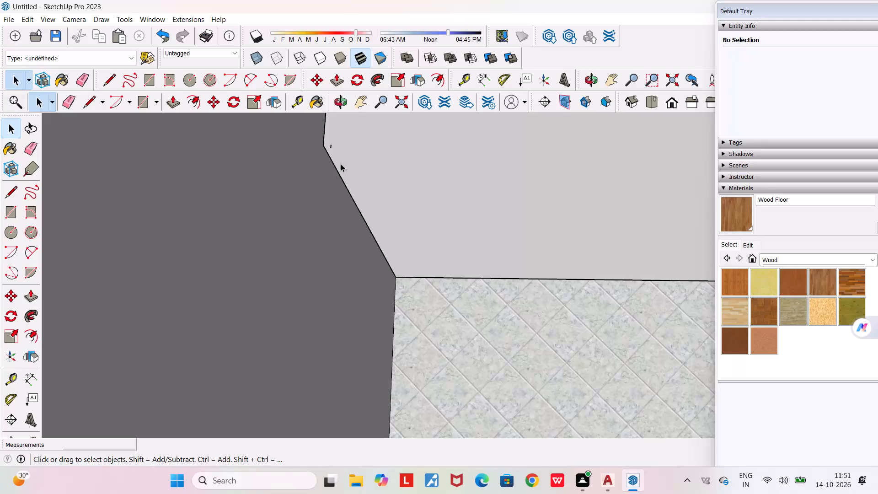
click(331, 144)
key(Delete)
Delete the short leftover vertical edges beside the inner top corner of the right door outline on the cabinet front.
scroll(360, 184, down, 12)
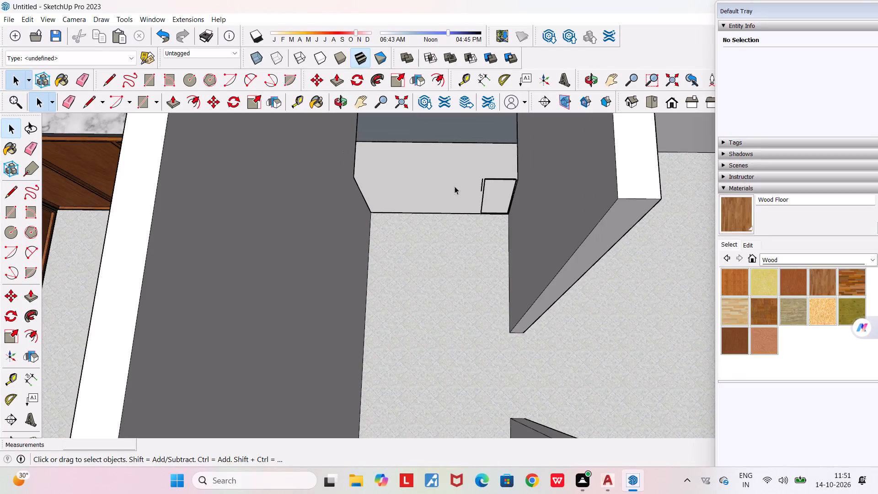
scroll(487, 167, up, 5)
click(478, 199)
key(Delete)
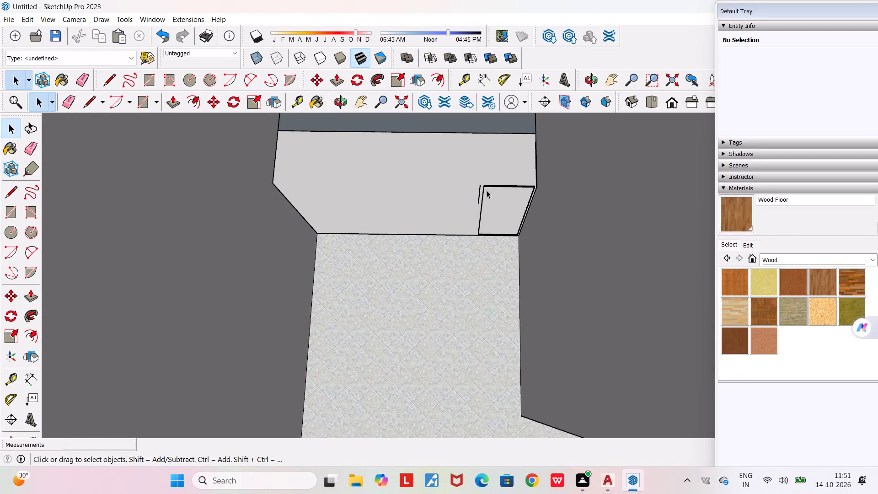
click(480, 193)
key(Delete)
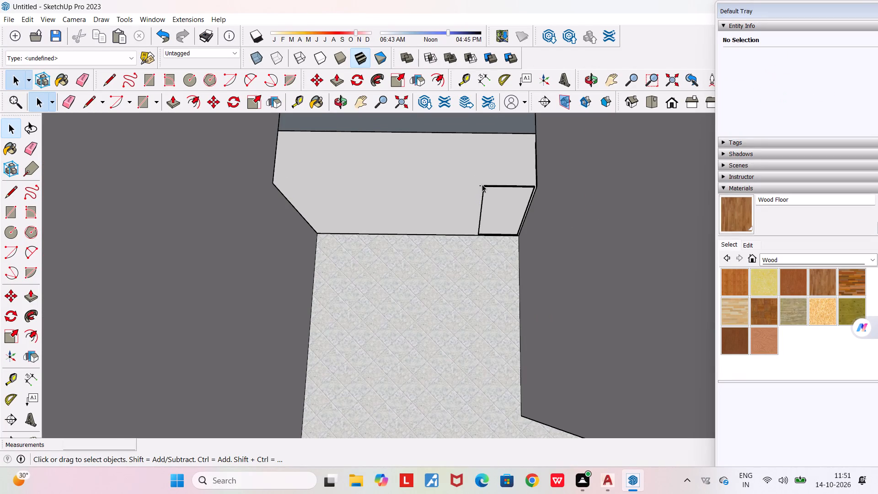
click(481, 184)
key(Delete)
Delete the top edges and inner side edges of the right door outline, including the tiny stub at its corner.
click(493, 183)
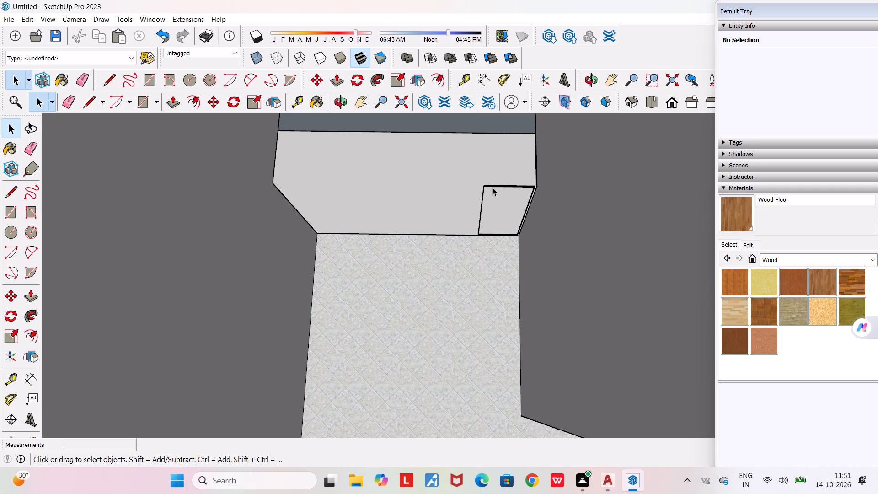
click(493, 188)
key(Delete)
click(487, 184)
click(487, 184)
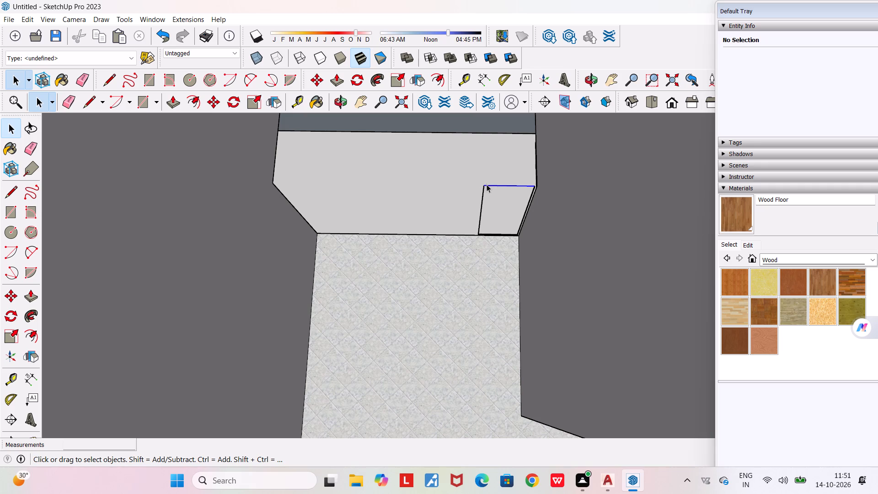
key(Delete)
click(483, 192)
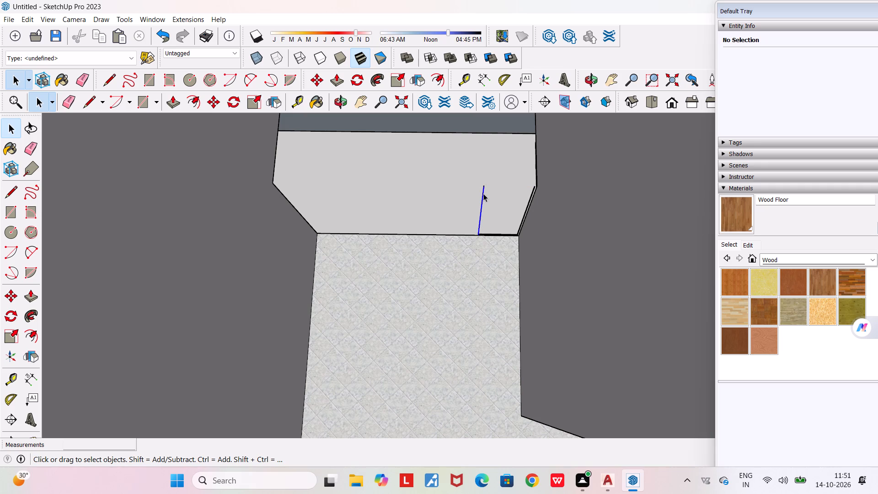
key(Delete)
scroll(487, 196, up, 6)
click(477, 194)
key(Delete)
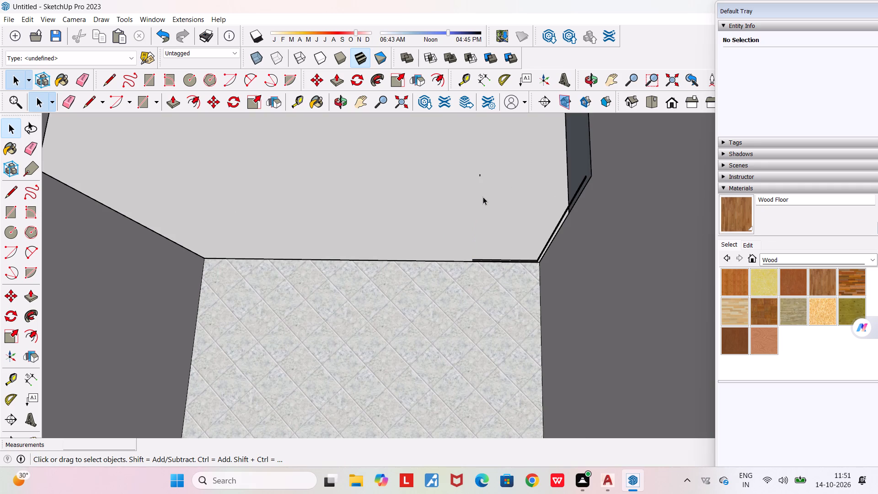
click(480, 175)
key(Delete)
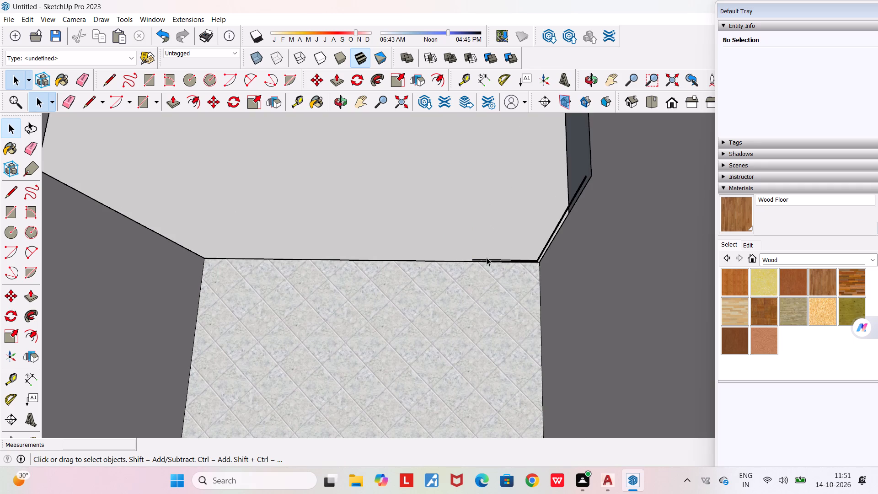
Delete the bottom edges, outer side edges and corner stub of the right door outline along the floor and wall.
click(490, 259)
key(Delete)
scroll(543, 252, up, 4)
click(541, 251)
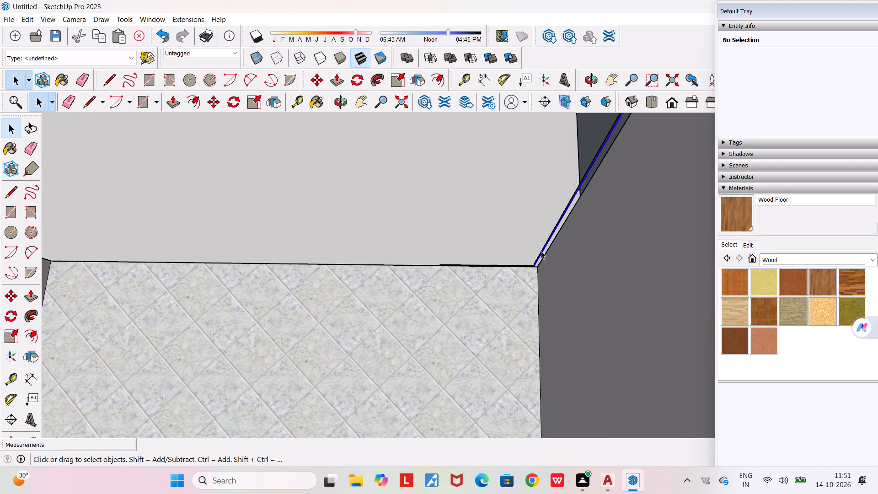
key(Delete)
click(541, 251)
key(Delete)
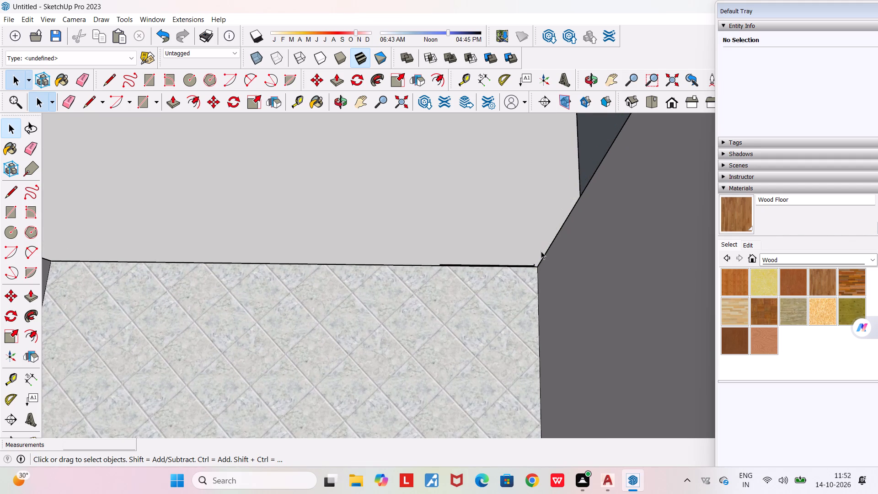
scroll(521, 294, up, 5)
scroll(534, 252, up, 5)
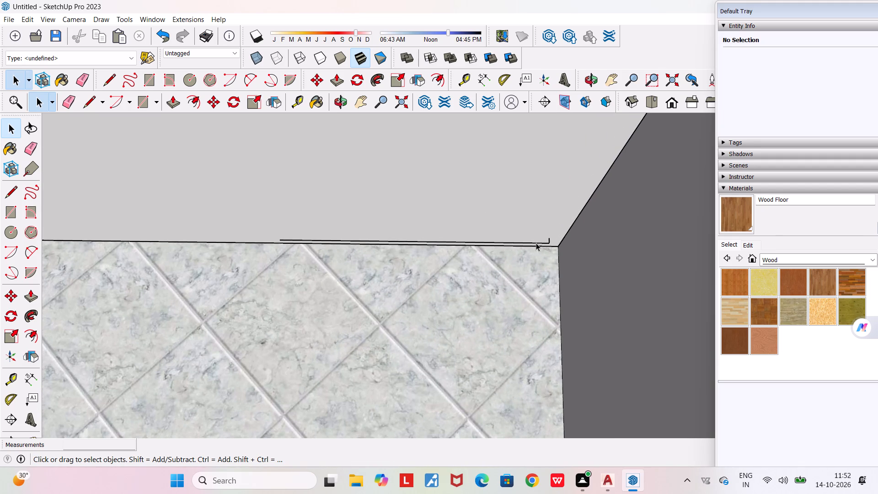
click(536, 243)
key(Delete)
click(549, 241)
key(Delete)
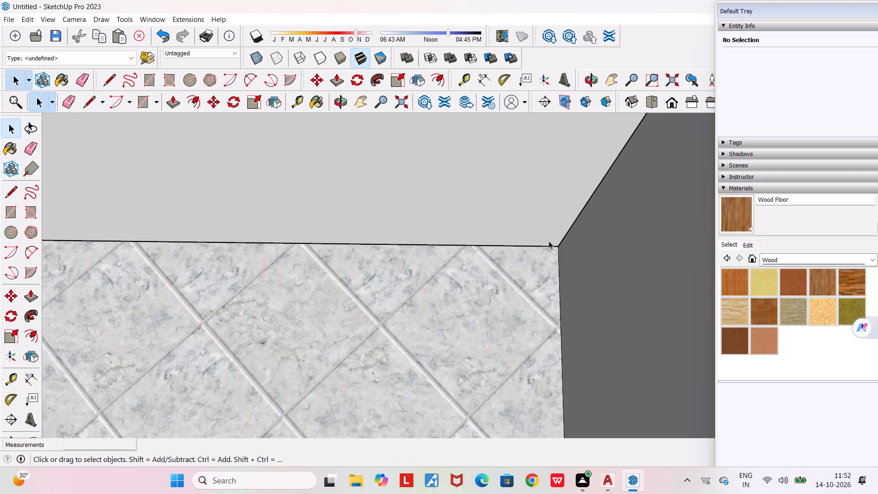
Inspect the kitchen and the small room beside it from above and from several angles for cabinet remains.
scroll(275, 250, down, 10)
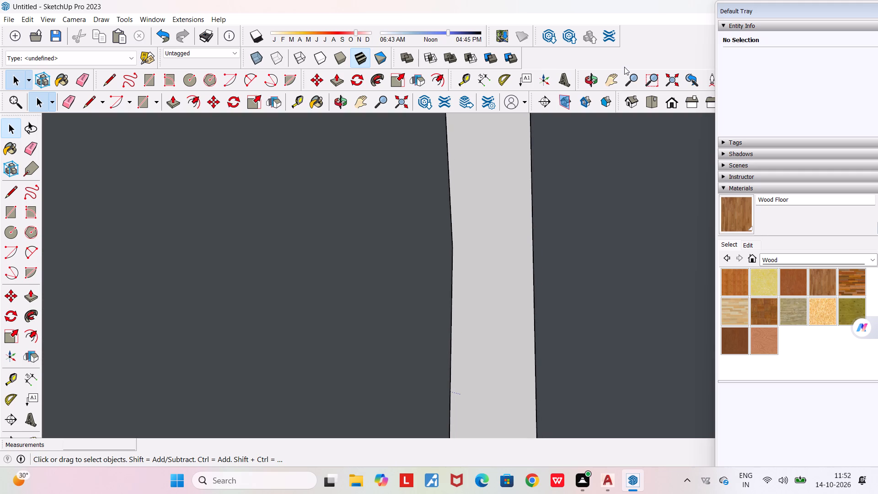
click(636, 102)
scroll(594, 148, down, 10)
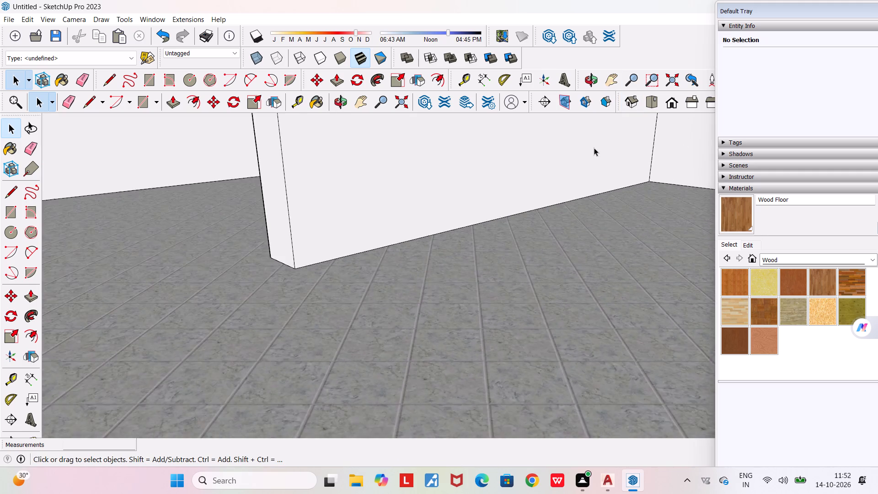
scroll(594, 148, down, 12)
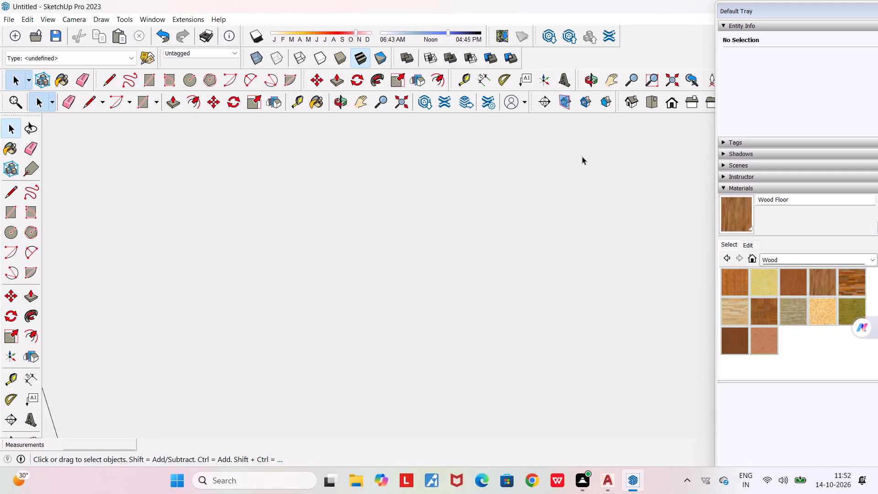
scroll(403, 385, down, 6)
click(653, 101)
scroll(551, 242, down, 2)
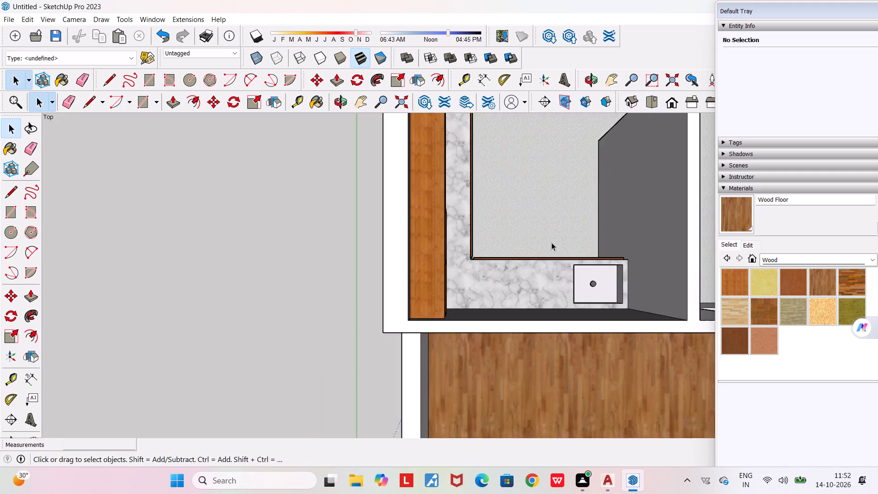
scroll(551, 242, down, 10)
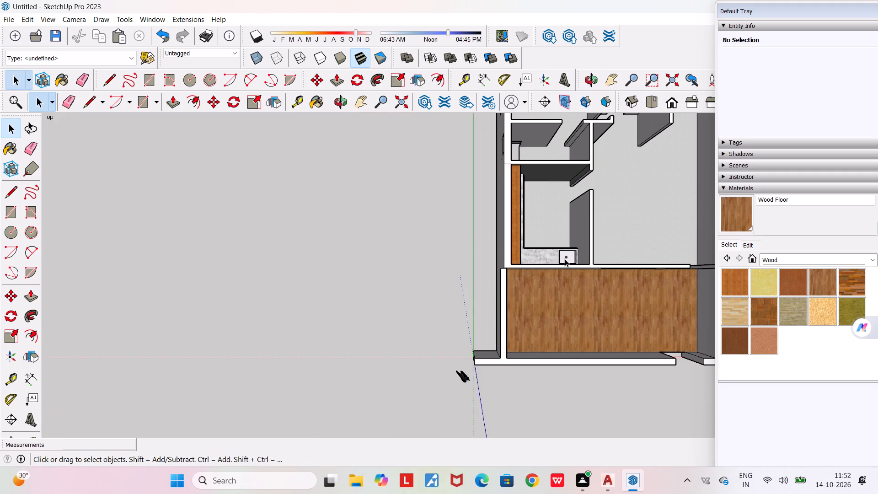
middle_drag(564, 259, 448, 204)
scroll(448, 204, down, 4)
middle_drag(547, 272, 352, 273)
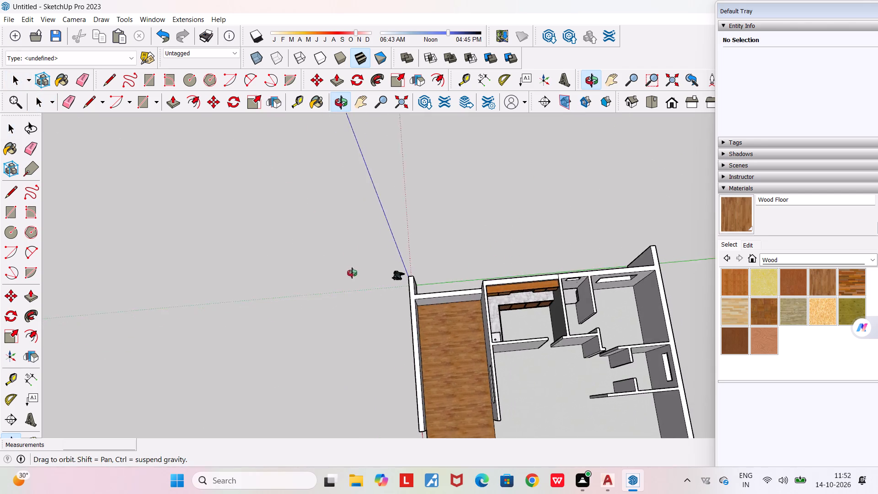
middle_drag(352, 273, 344, 261)
scroll(583, 300, up, 11)
middle_drag(574, 316, 486, 285)
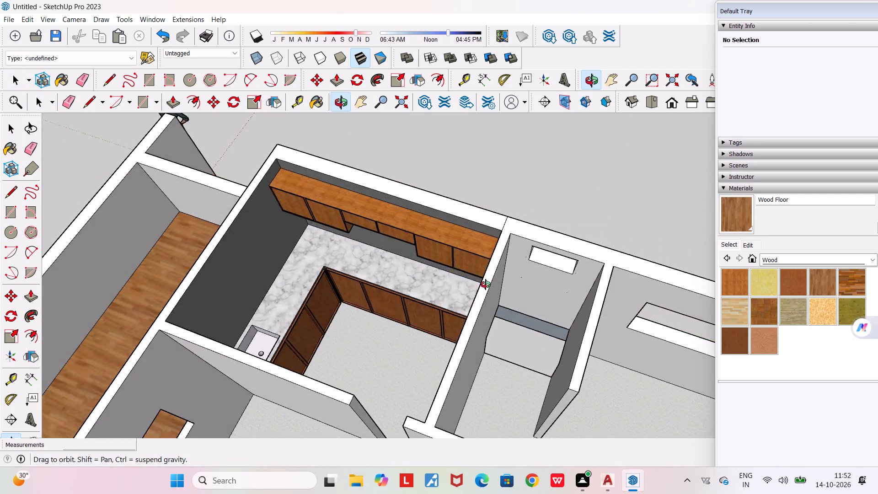
middle_drag(486, 285, 480, 208)
scroll(495, 387, up, 7)
scroll(509, 306, up, 1)
middle_drag(508, 306, 420, 325)
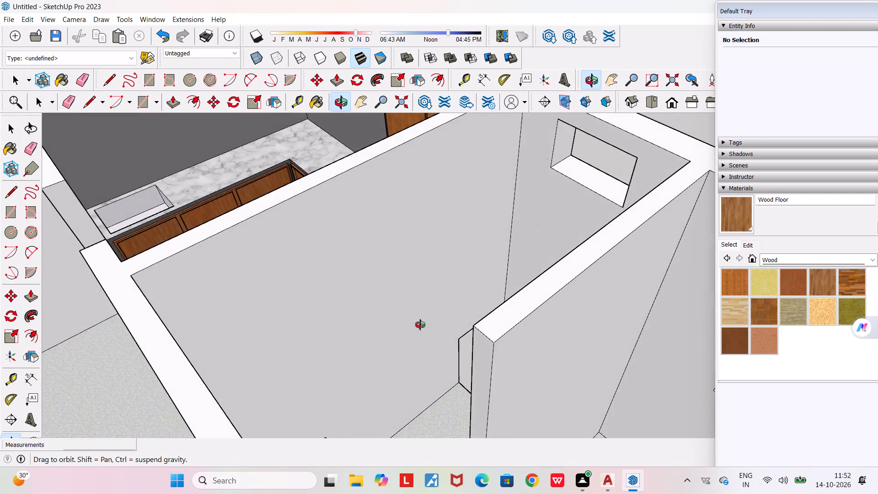
middle_drag(420, 325, 601, 375)
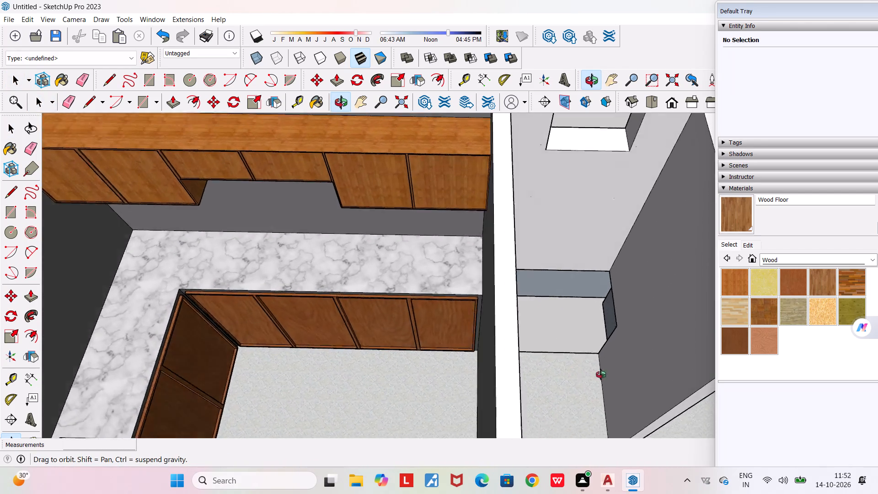
middle_drag(601, 375, 530, 329)
scroll(530, 329, down, 4)
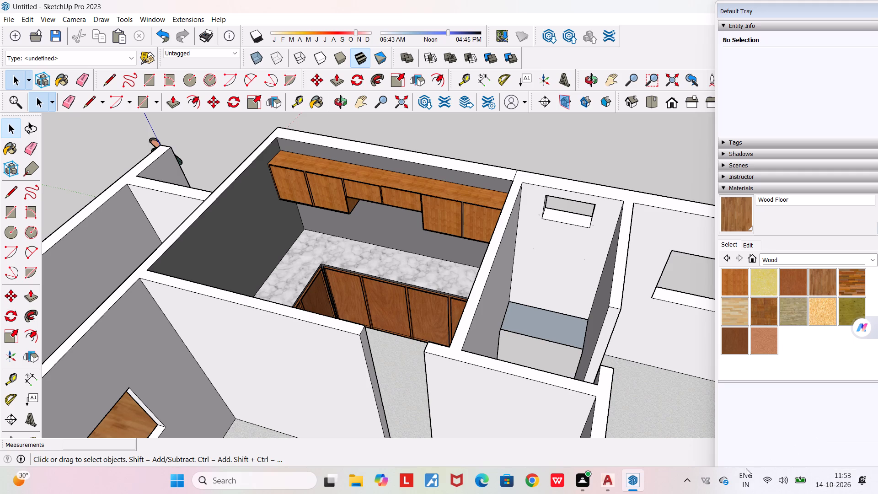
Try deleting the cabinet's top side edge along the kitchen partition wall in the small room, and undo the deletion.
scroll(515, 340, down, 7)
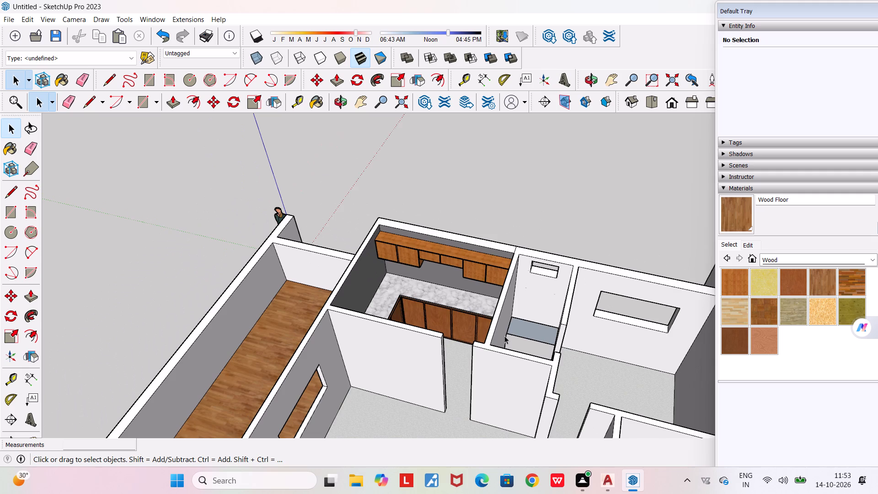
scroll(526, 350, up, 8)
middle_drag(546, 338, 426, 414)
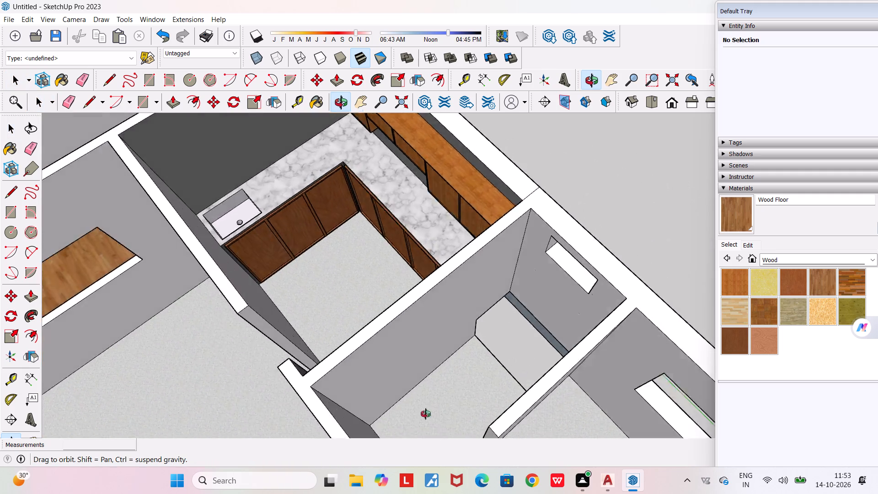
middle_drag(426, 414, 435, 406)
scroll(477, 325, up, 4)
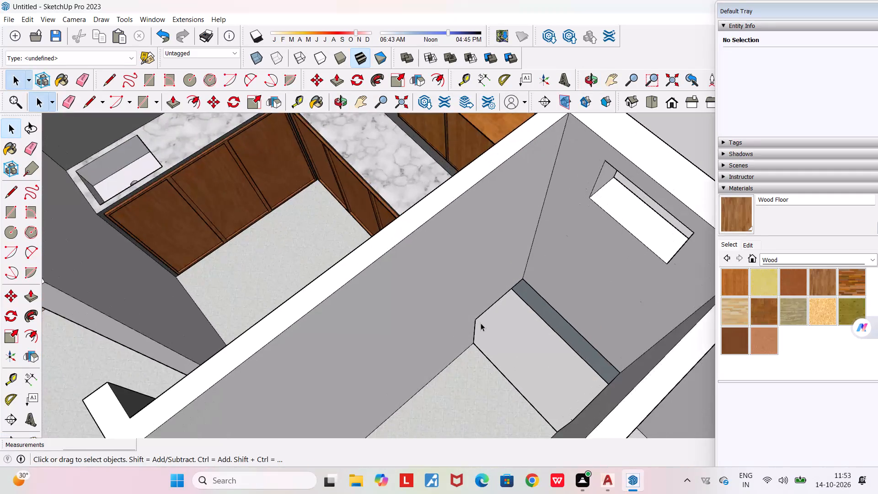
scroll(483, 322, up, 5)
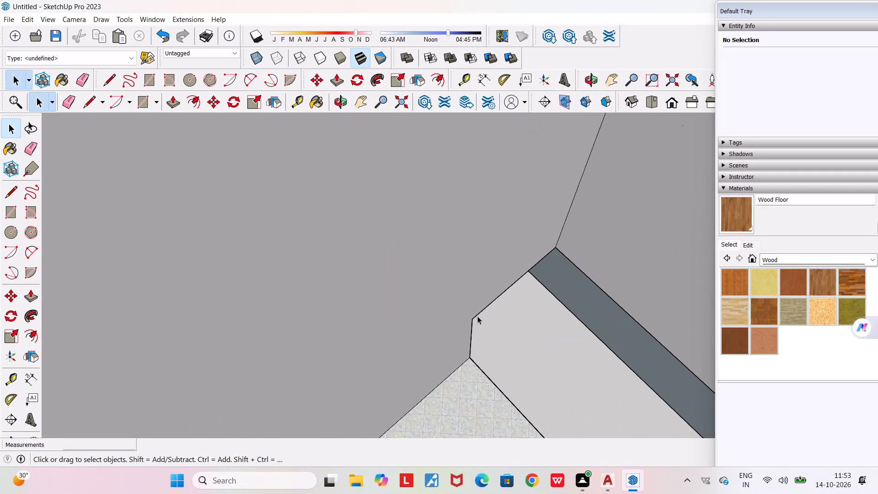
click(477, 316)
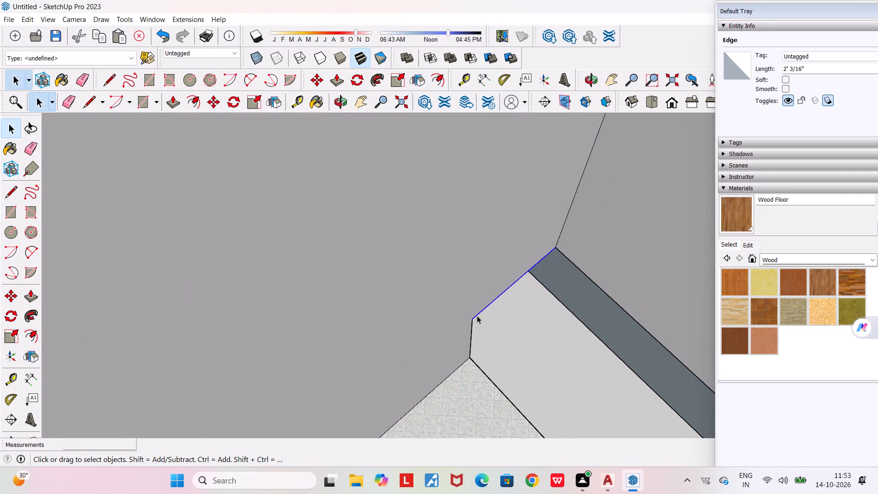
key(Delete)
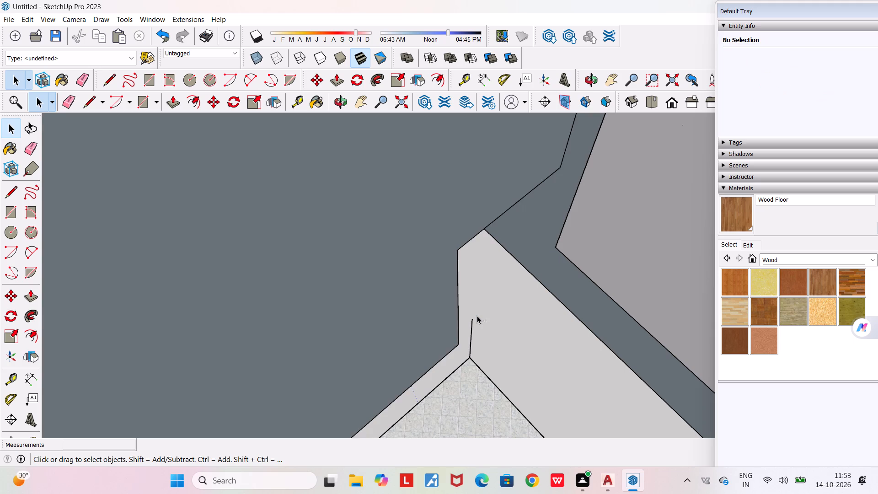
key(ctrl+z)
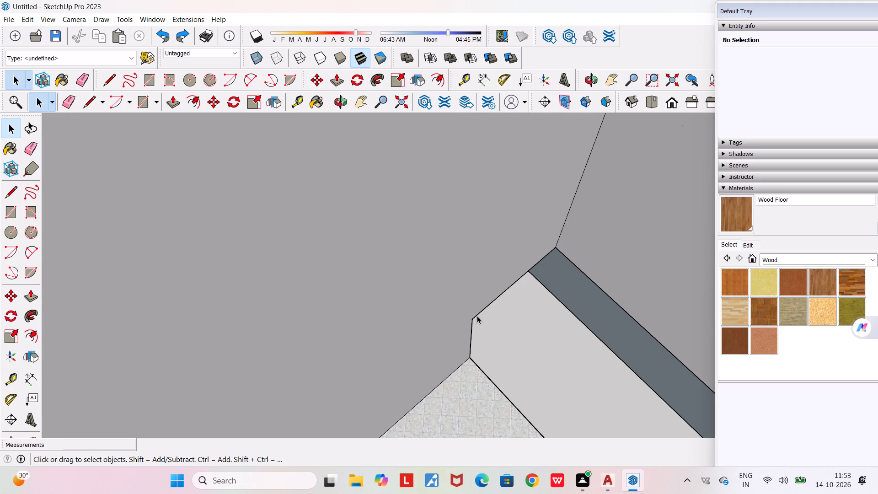
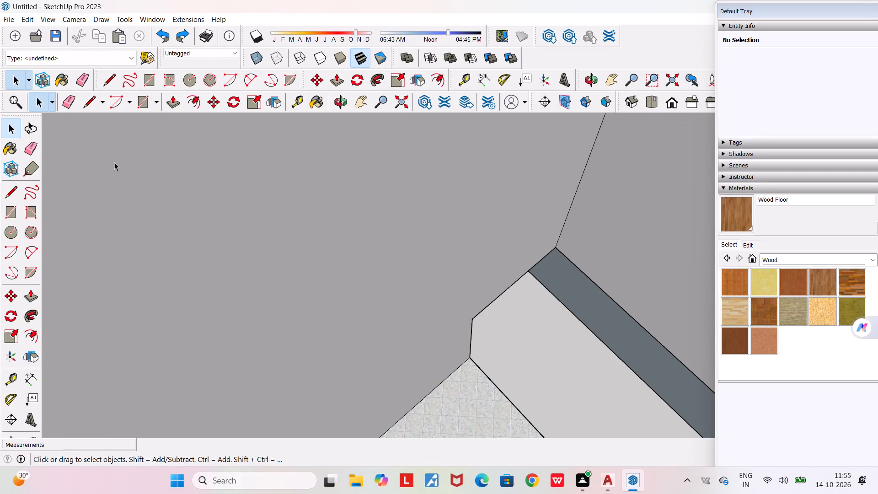
Look over the house model from several angles, examining the room layout and the small room beside the kitchen.
scroll(249, 102, up, 1)
scroll(249, 102, down, 6)
scroll(301, 63, down, 5)
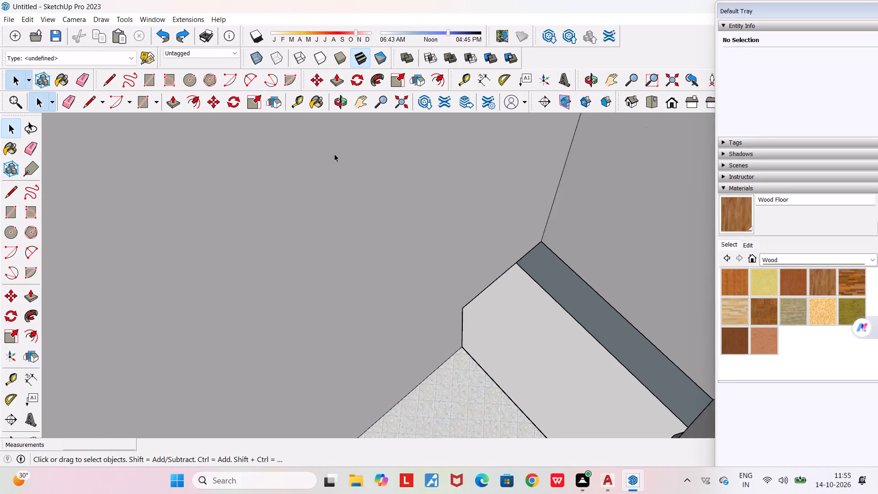
scroll(334, 154, down, 7)
scroll(334, 154, up, 2)
scroll(334, 154, down, 20)
scroll(334, 154, down, 9)
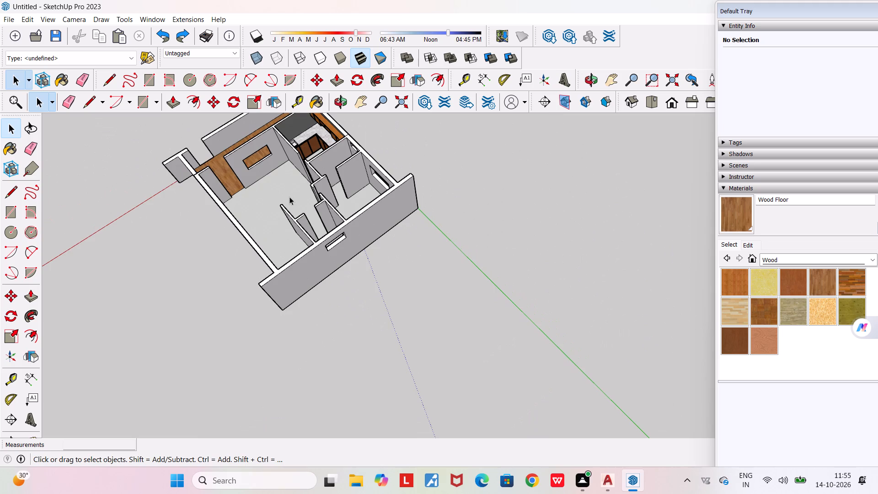
middle_drag(289, 196, 756, 132)
scroll(762, 135, down, 1)
scroll(544, 188, down, 4)
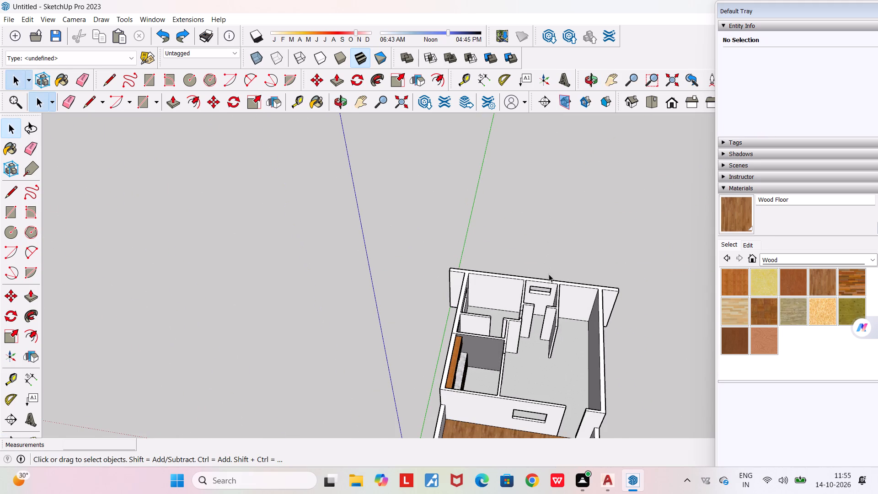
middle_drag(550, 338, 551, 432)
scroll(551, 432, down, 4)
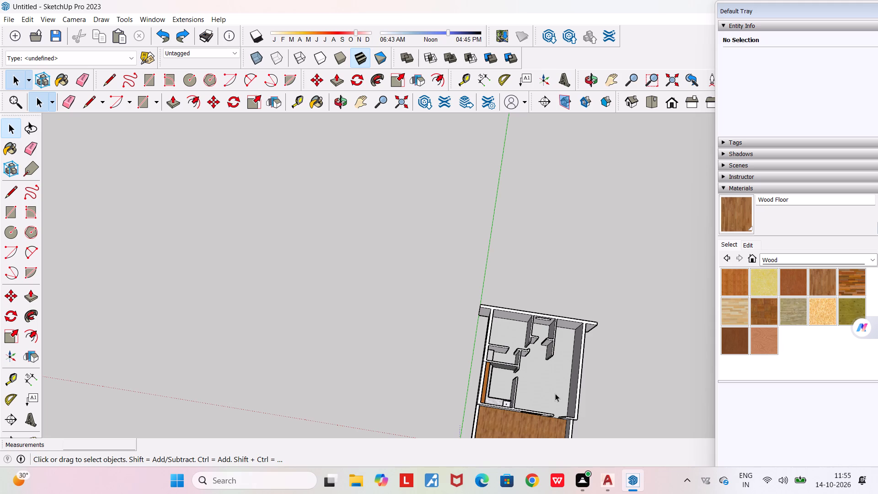
scroll(555, 393, up, 3)
scroll(568, 336, up, 6)
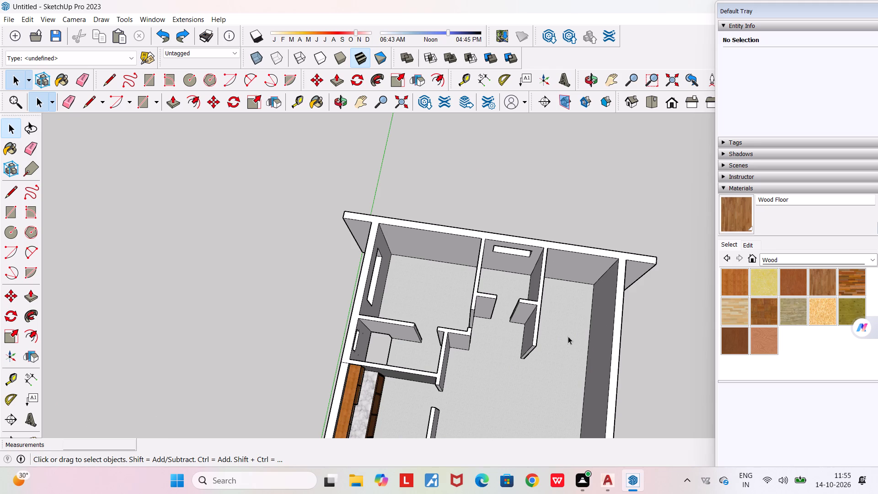
scroll(568, 336, down, 2)
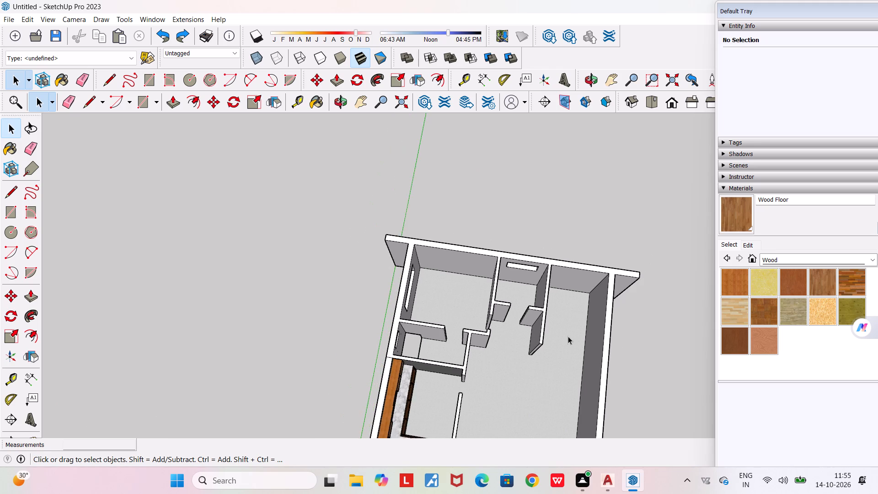
scroll(568, 336, down, 3)
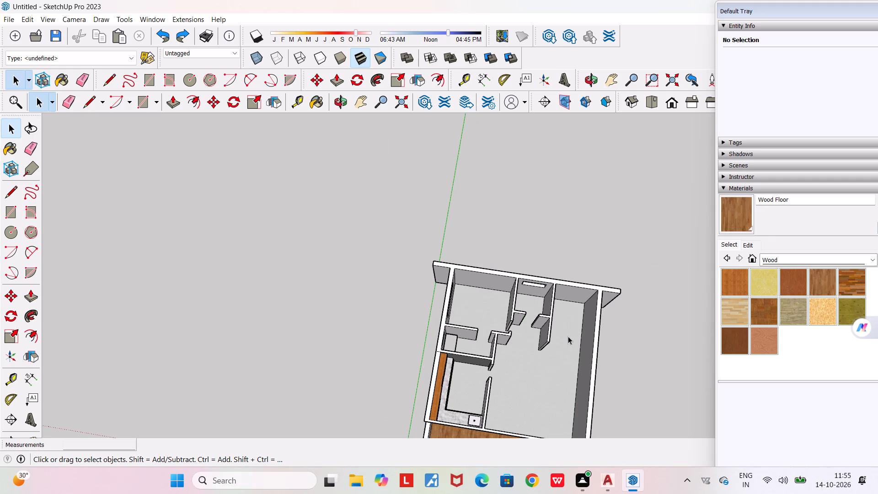
scroll(568, 336, up, 1)
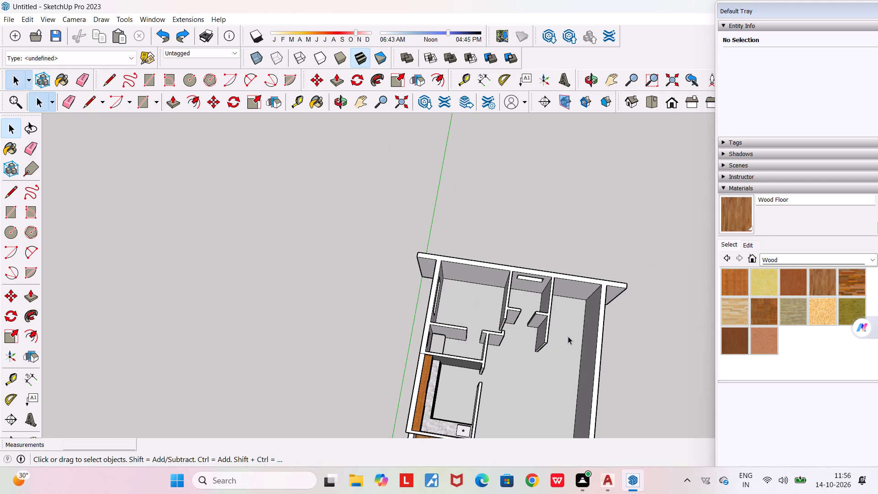
scroll(529, 300, up, 6)
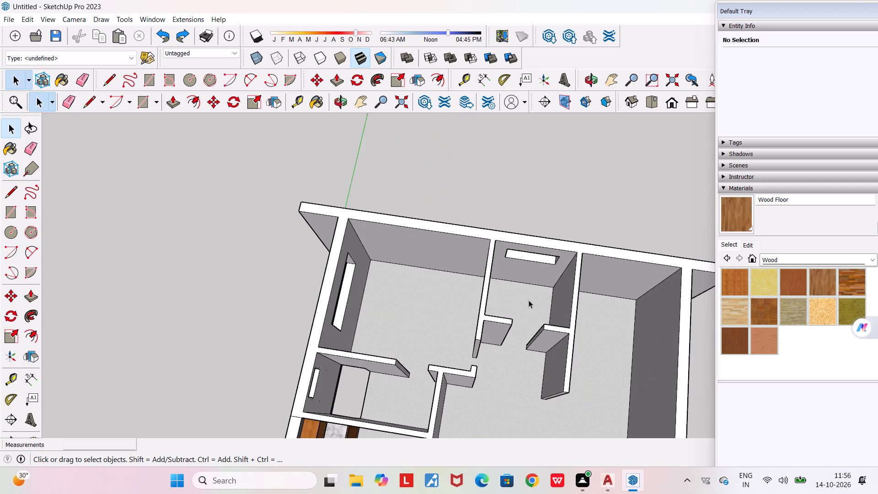
scroll(529, 300, down, 4)
middle_drag(539, 327, 607, 370)
scroll(607, 370, down, 4)
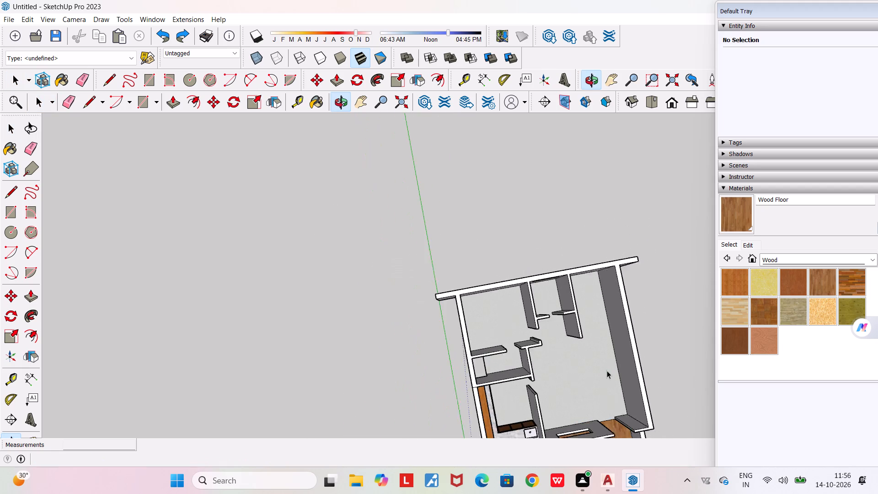
middle_drag(488, 382, 370, 259)
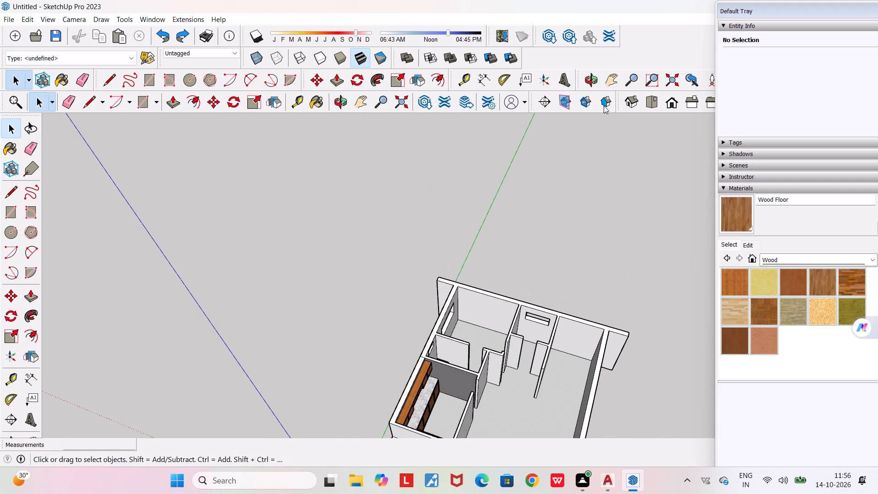
From the top view, draw a 4' by 2' 3/16" vertical rectangle as the front face of the box in the small room beside the kitchen.
click(649, 108)
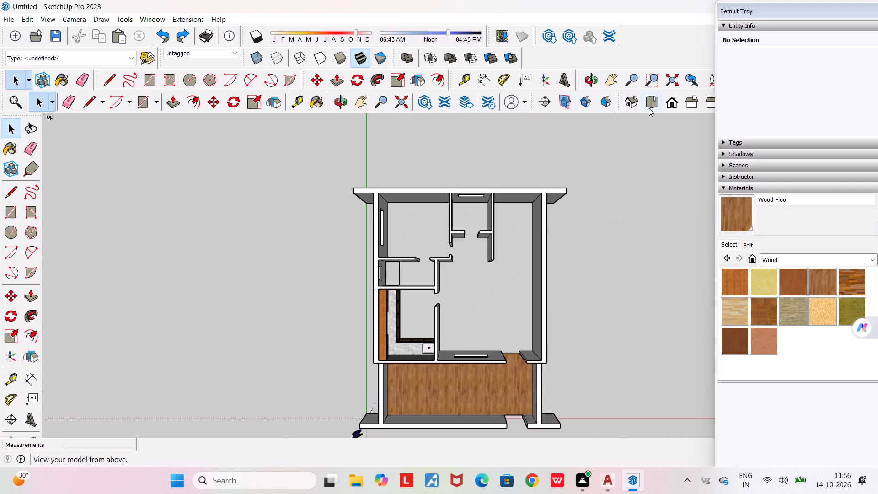
scroll(386, 267, up, 19)
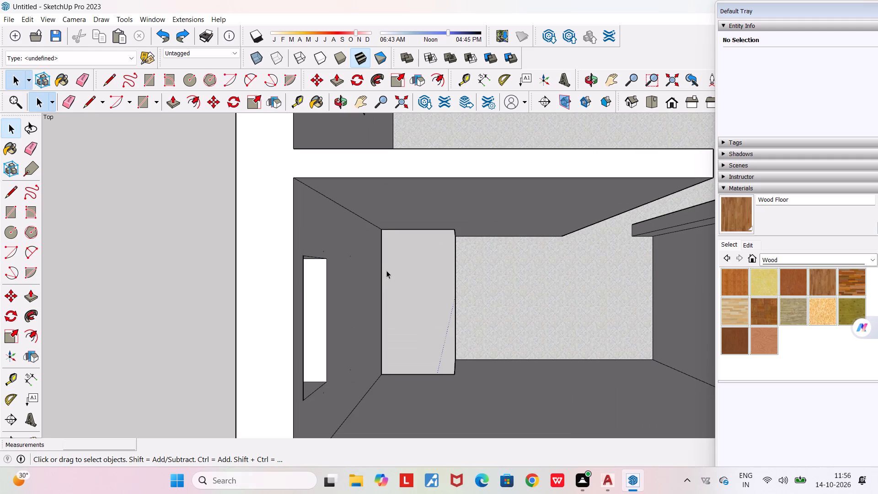
scroll(386, 270, up, 4)
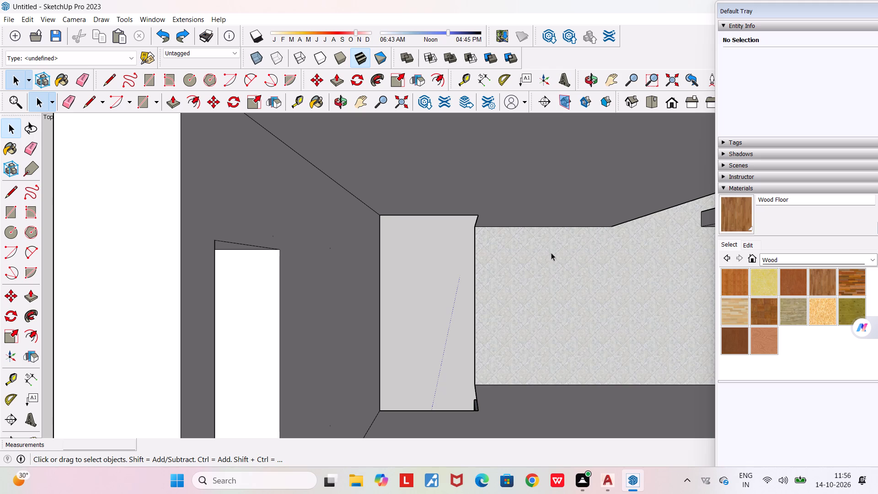
click(141, 96)
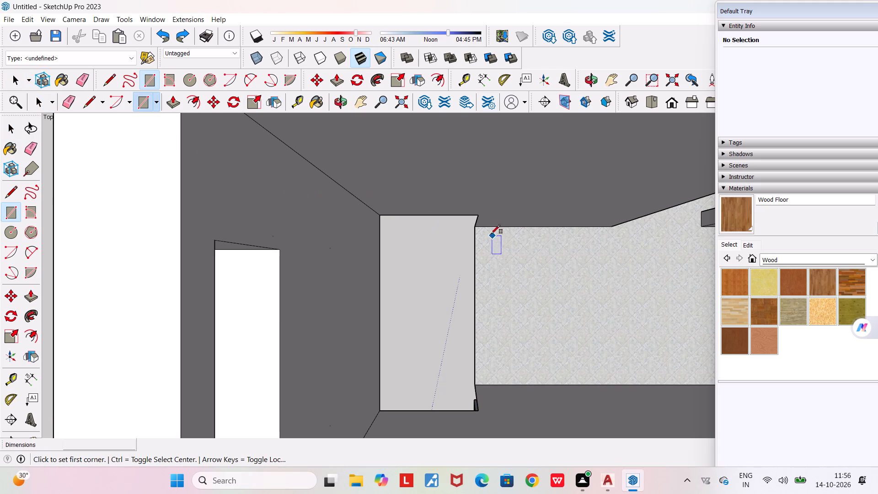
click(477, 226)
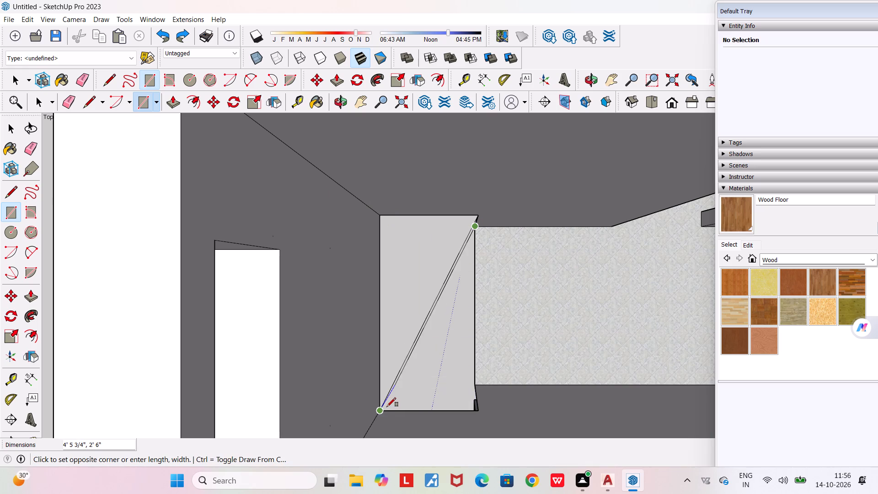
middle_drag(388, 405, 392, 375)
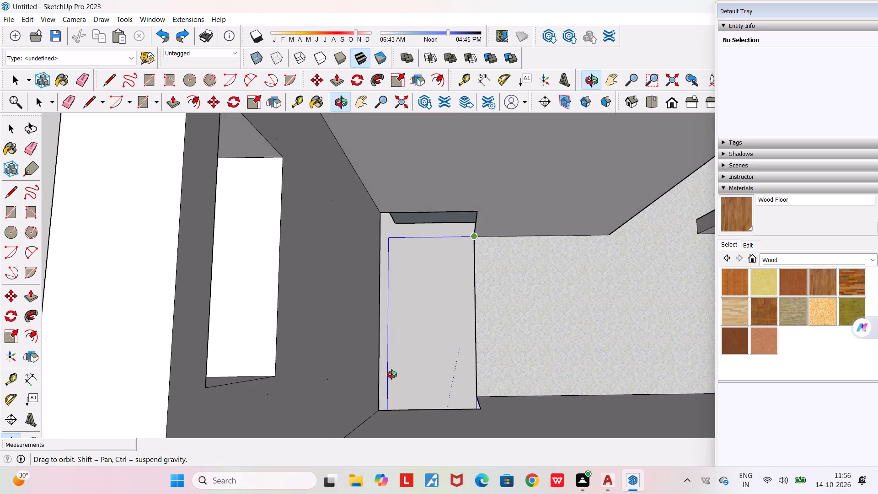
middle_drag(392, 375, 705, 328)
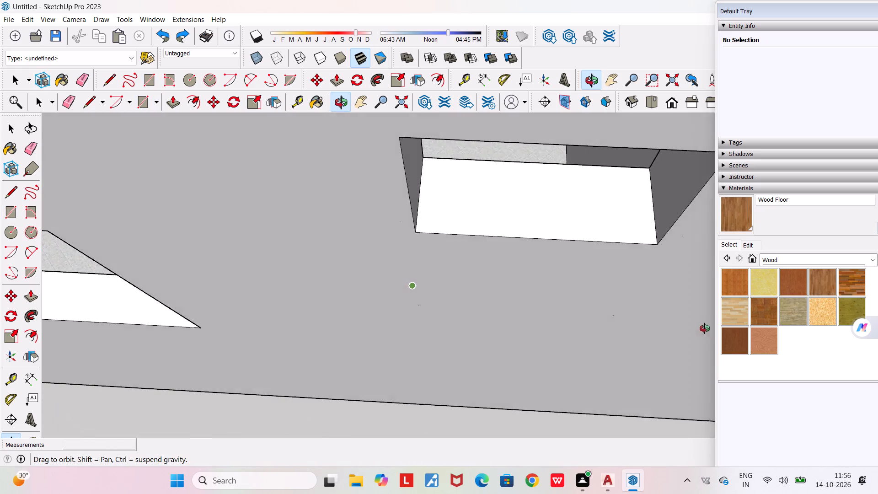
middle_drag(705, 328, 683, 279)
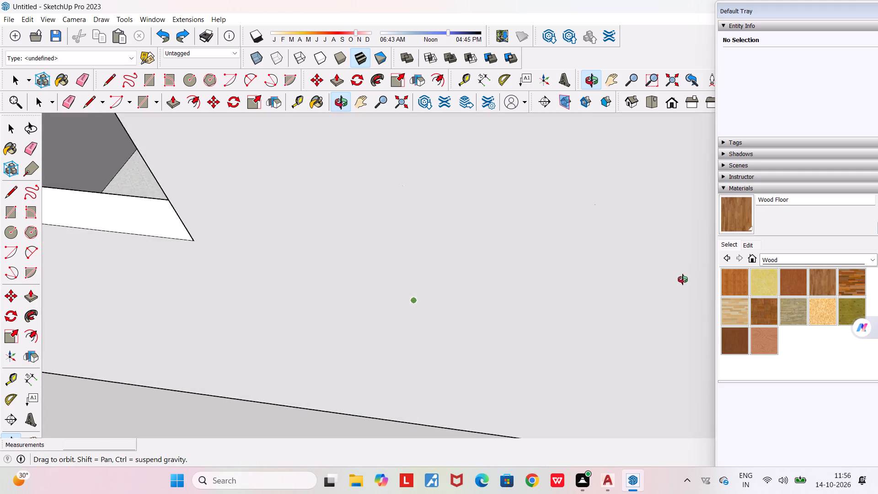
middle_drag(683, 279, 266, 328)
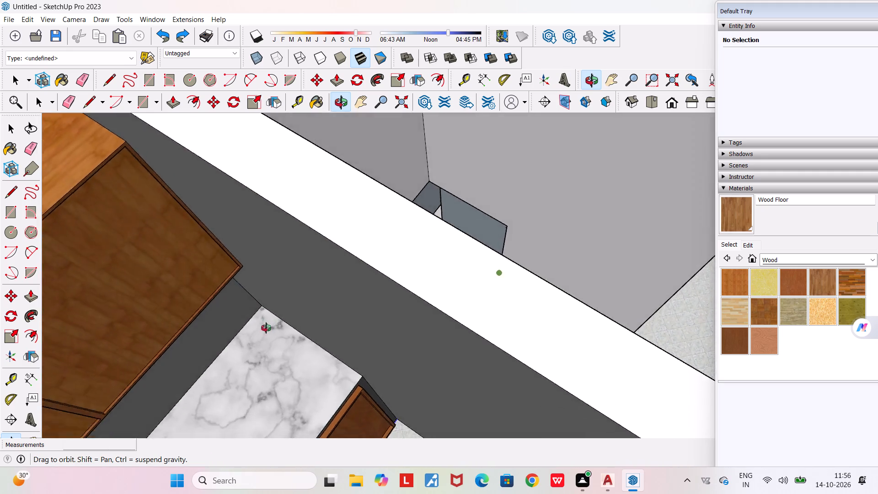
middle_drag(266, 328, 155, 340)
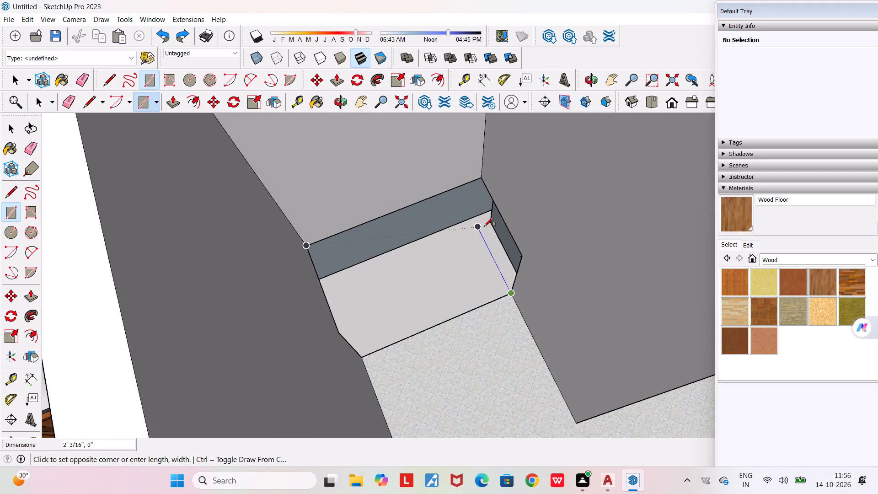
scroll(490, 224, up, 10)
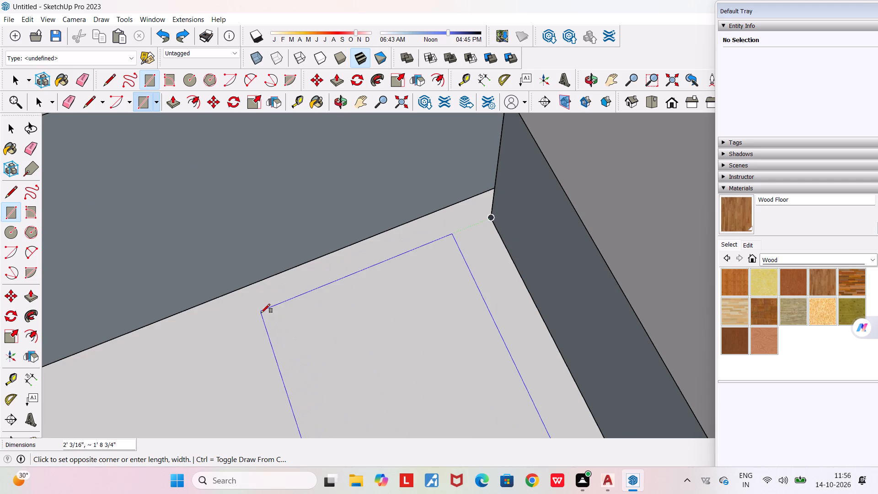
scroll(261, 313, down, 5)
middle_drag(261, 313, 333, 294)
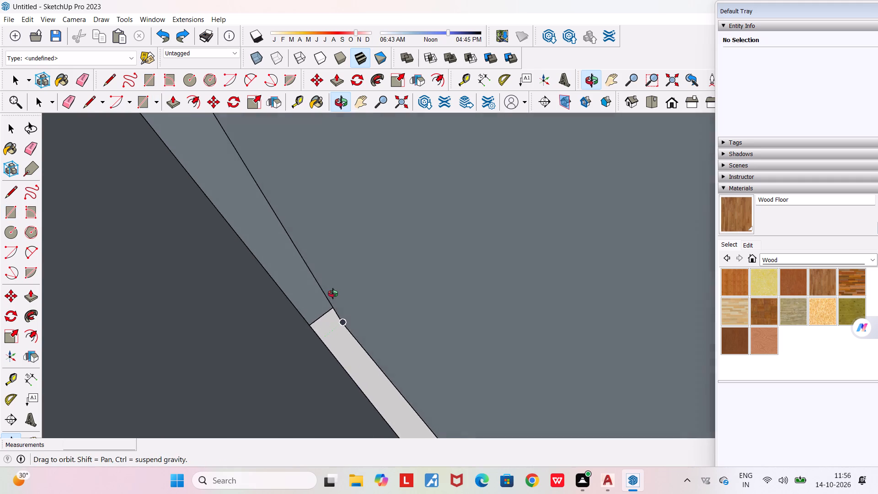
middle_drag(333, 294, 300, 325)
scroll(300, 325, down, 11)
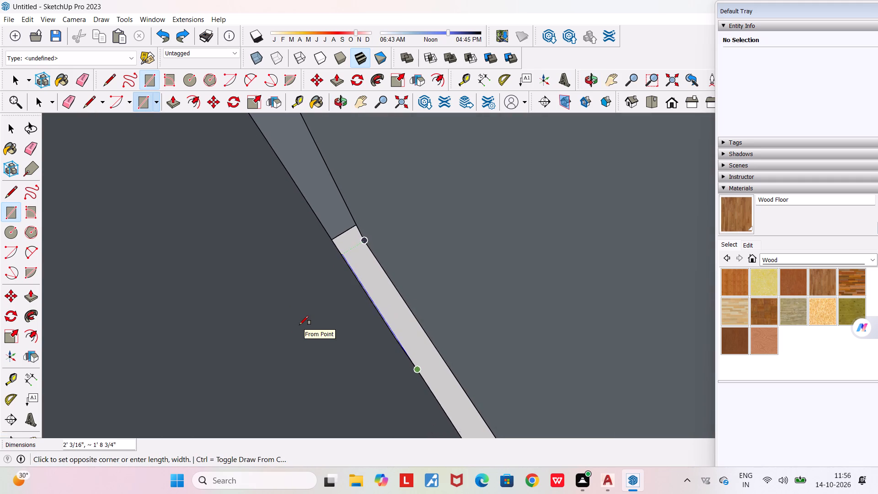
scroll(300, 325, down, 20)
scroll(300, 325, down, 13)
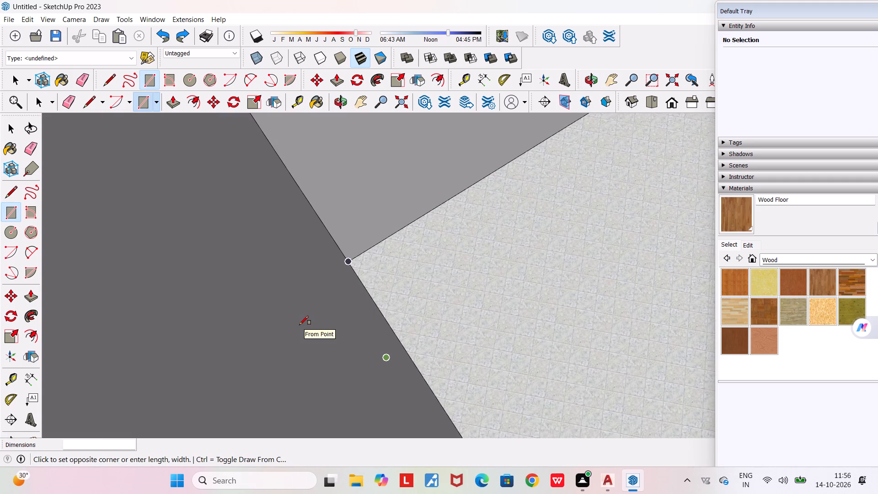
scroll(300, 325, down, 20)
scroll(300, 325, down, 19)
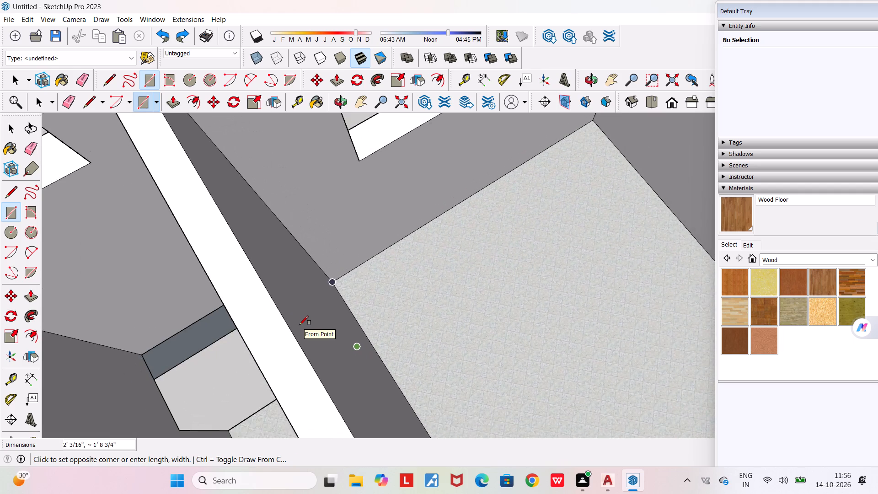
scroll(300, 325, down, 13)
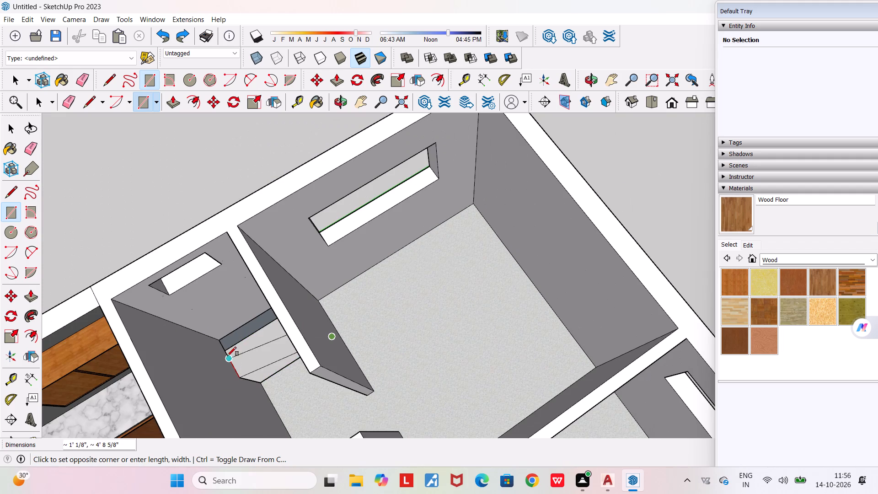
middle_drag(235, 350, 268, 324)
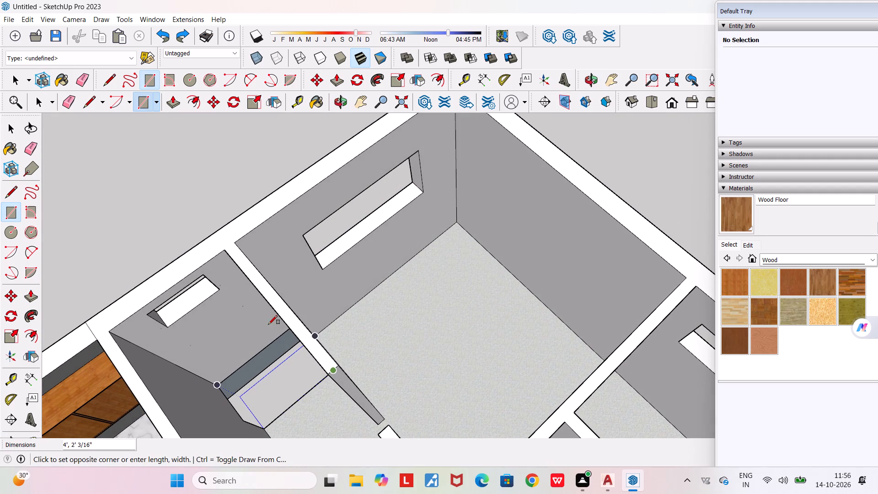
click(242, 399)
Draw a 2' 6" by 2' 3/16" rectangle on the box's open end, from the front face's top corner to the corner against the wall.
middle_drag(240, 398, 208, 321)
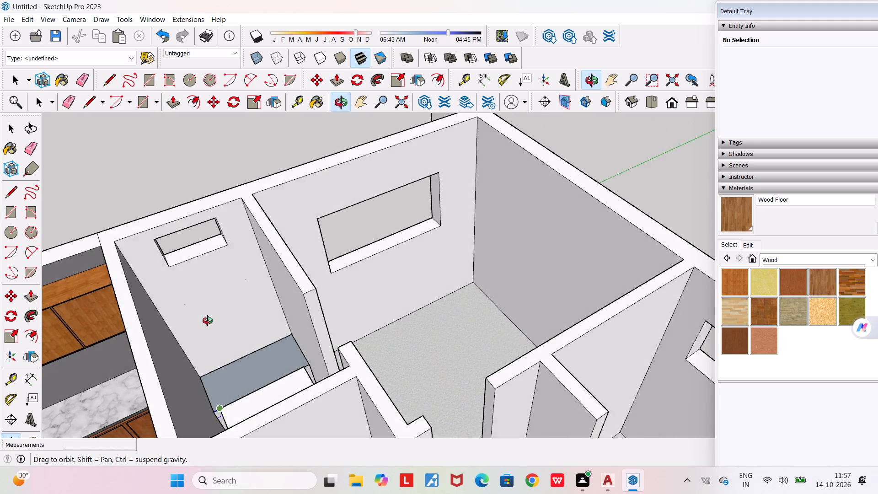
middle_drag(208, 321, 206, 320)
scroll(225, 398, up, 5)
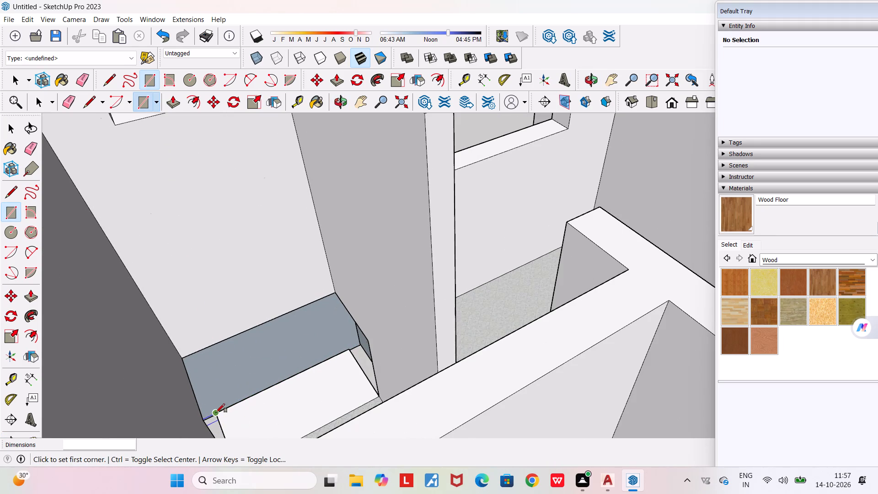
click(217, 413)
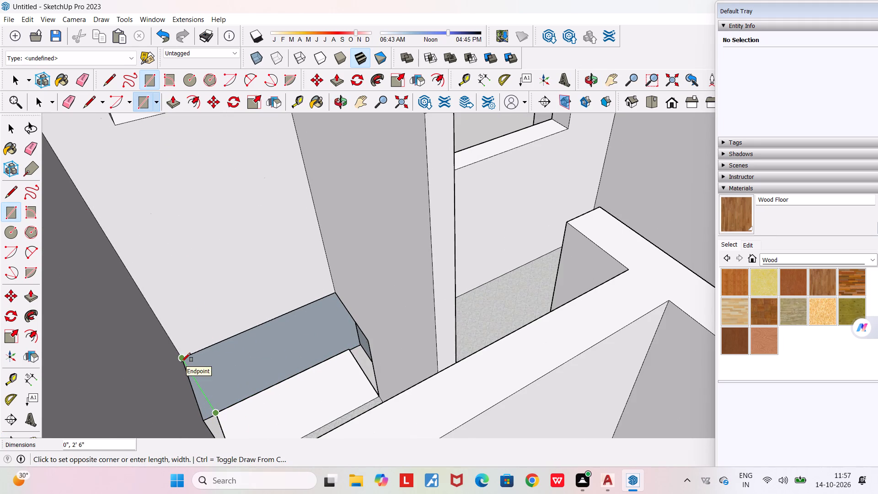
middle_drag(205, 422, 129, 427)
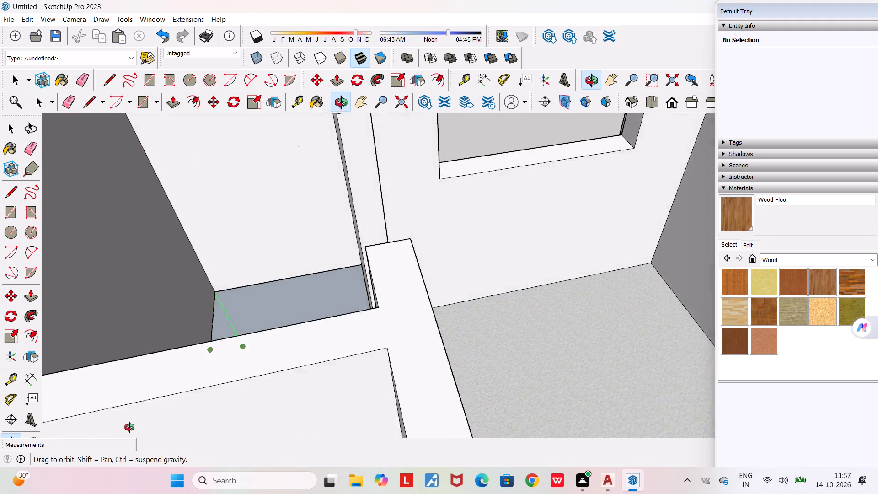
middle_drag(129, 427, 109, 477)
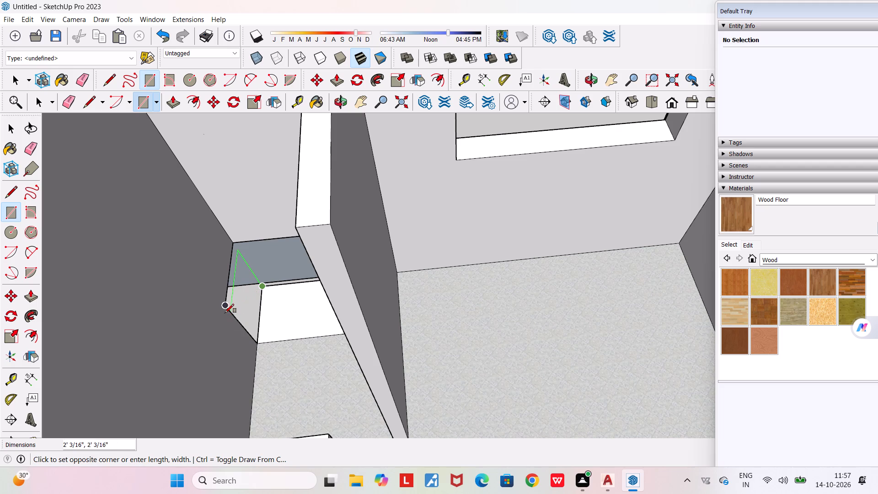
scroll(223, 308, up, 11)
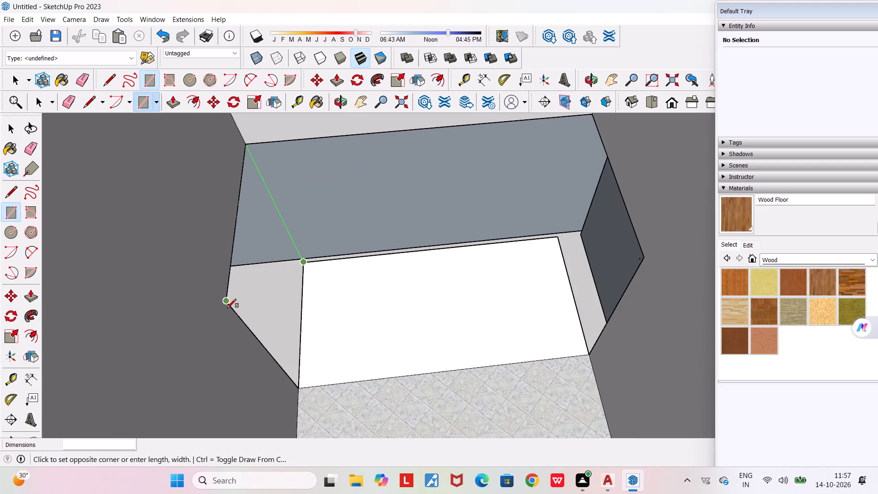
scroll(227, 308, up, 16)
click(220, 289)
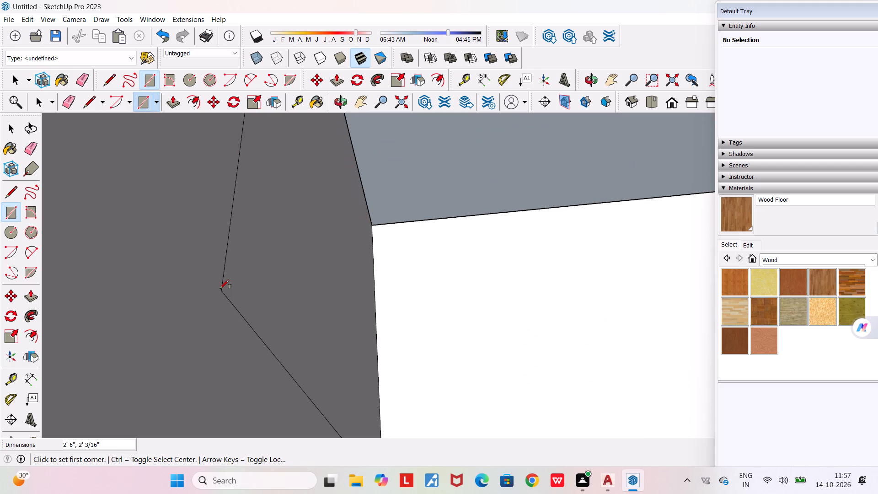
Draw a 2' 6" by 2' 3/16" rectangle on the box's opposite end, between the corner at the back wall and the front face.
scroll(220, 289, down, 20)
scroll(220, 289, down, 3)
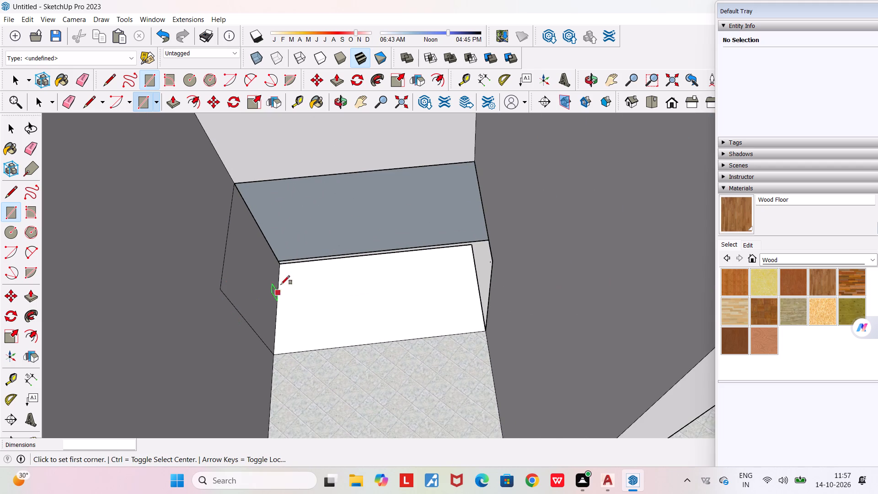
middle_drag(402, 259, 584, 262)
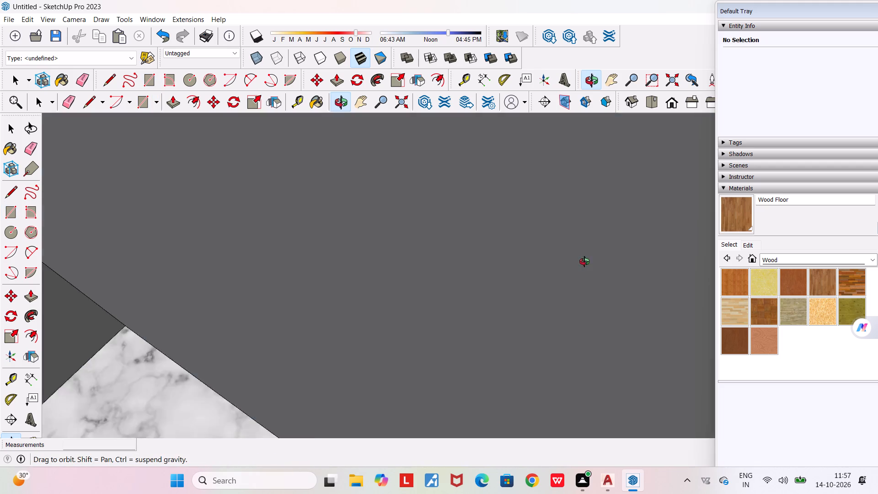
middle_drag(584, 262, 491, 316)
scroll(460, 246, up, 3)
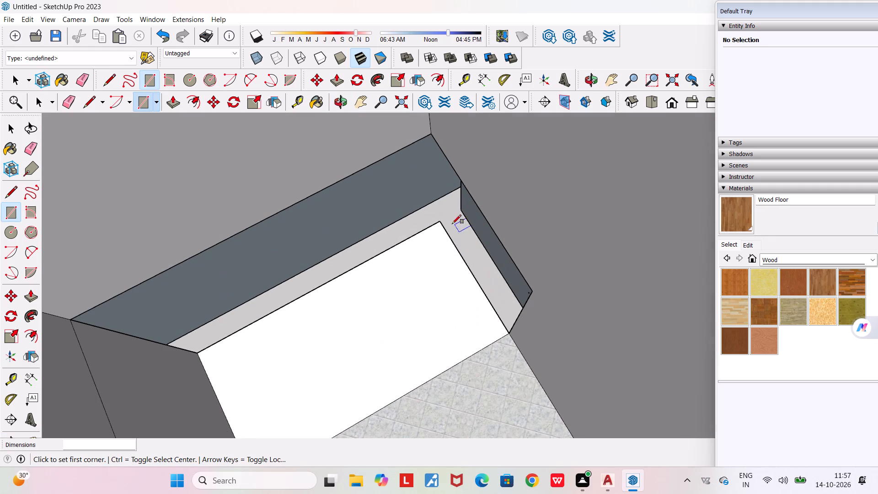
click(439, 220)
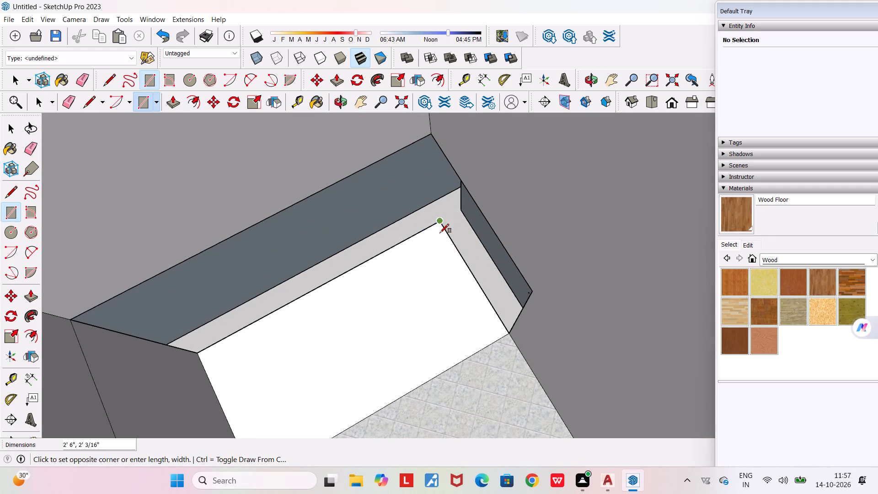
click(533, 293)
Erase all the edges of the box in the small room beside the kitchen, including its base on the floor.
scroll(448, 274, down, 4)
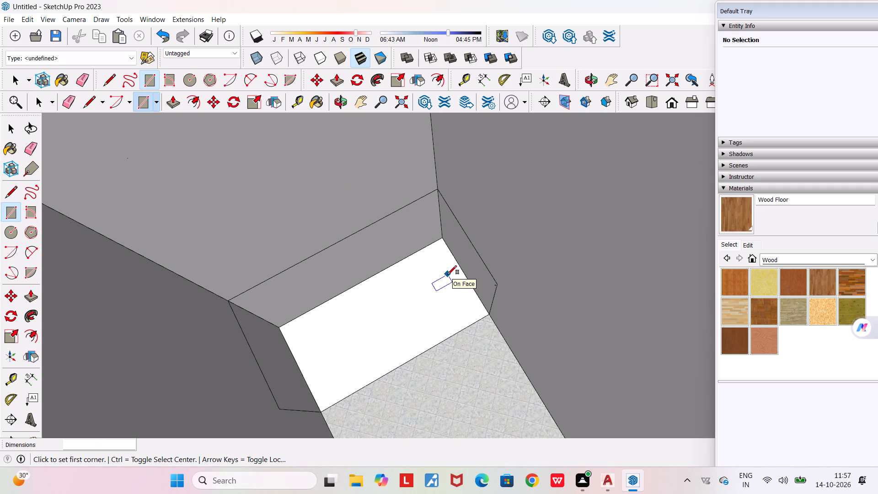
key(e)
key(Return)
drag(315, 244, 315, 252)
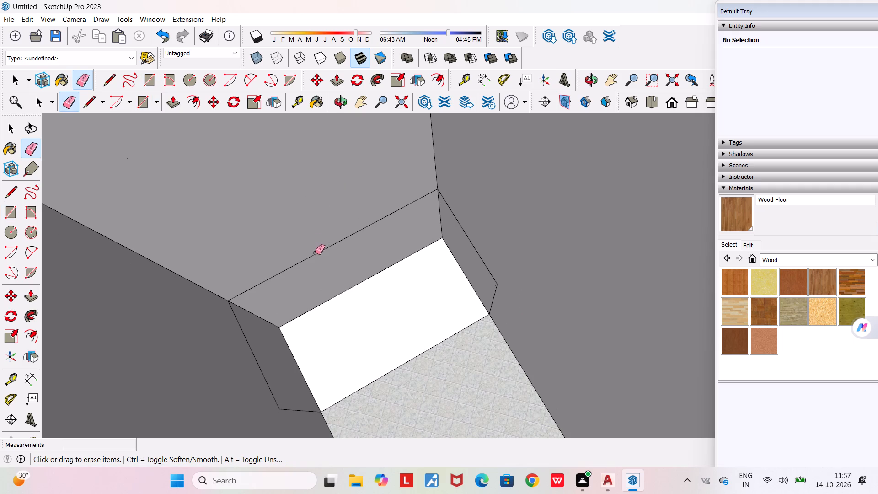
drag(315, 252, 315, 259)
drag(244, 349, 269, 349)
drag(364, 373, 373, 391)
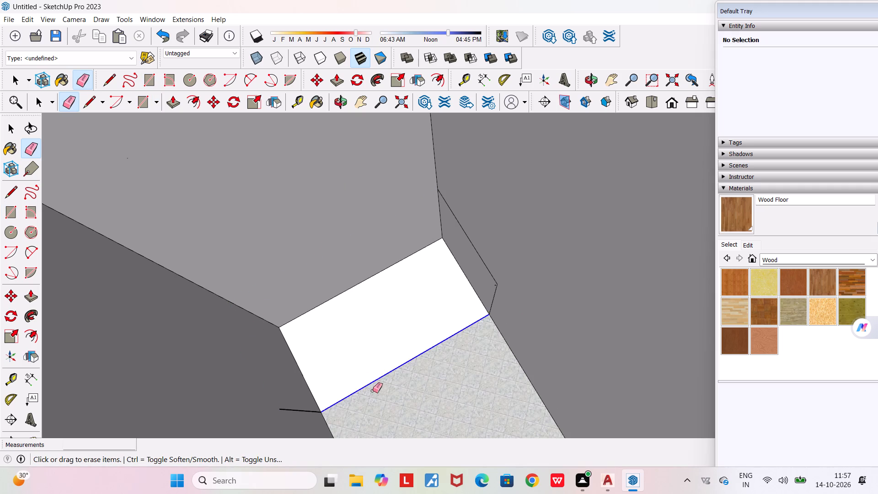
drag(373, 391, 376, 395)
drag(298, 393, 301, 421)
drag(480, 247, 493, 237)
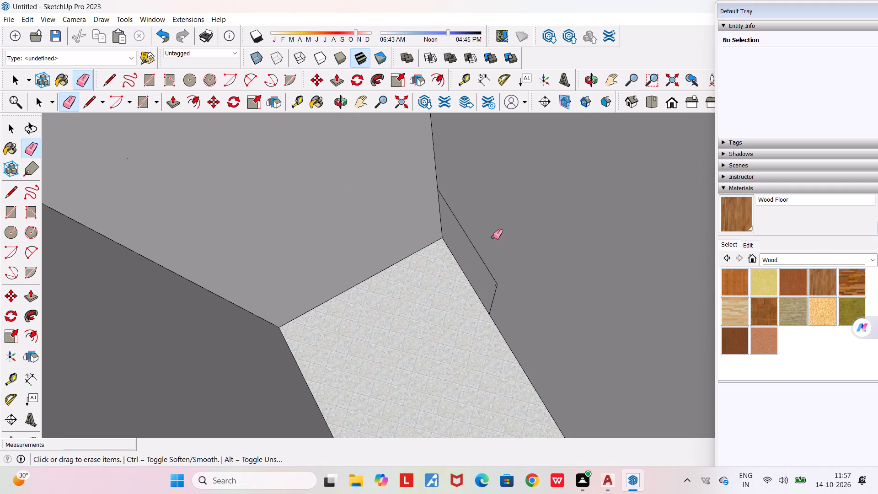
drag(493, 237, 493, 236)
drag(485, 244, 478, 255)
drag(479, 281, 511, 298)
drag(493, 285, 498, 285)
Look over the cleared small room and the whole house, examining the narrow room with the high window behind two short partition walls.
scroll(442, 279, down, 5)
middle_drag(447, 310, 402, 280)
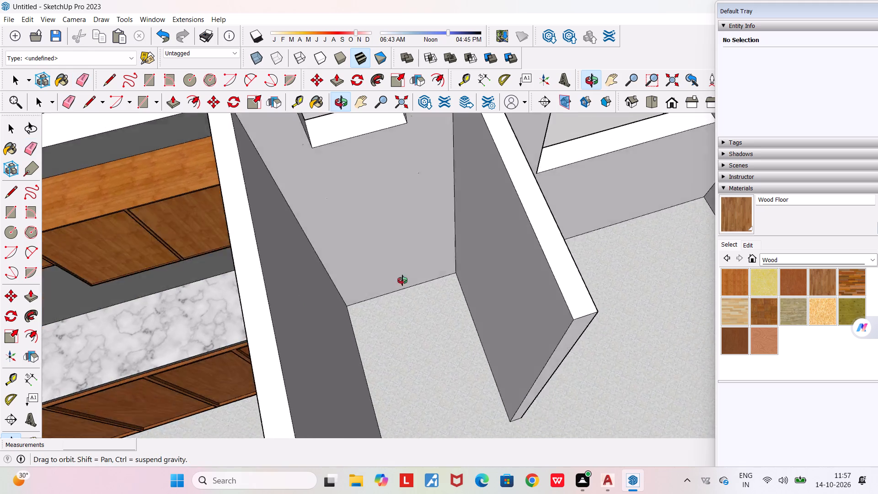
middle_drag(402, 280, 312, 303)
scroll(312, 303, down, 9)
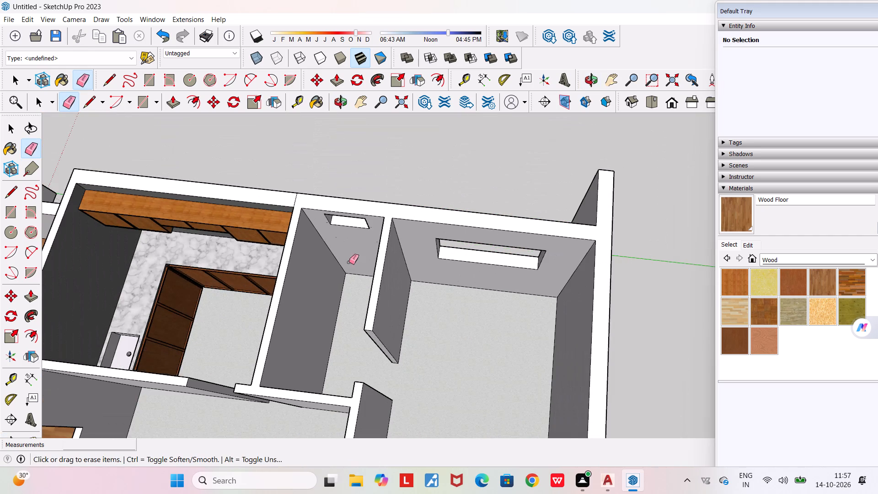
scroll(350, 256, up, 11)
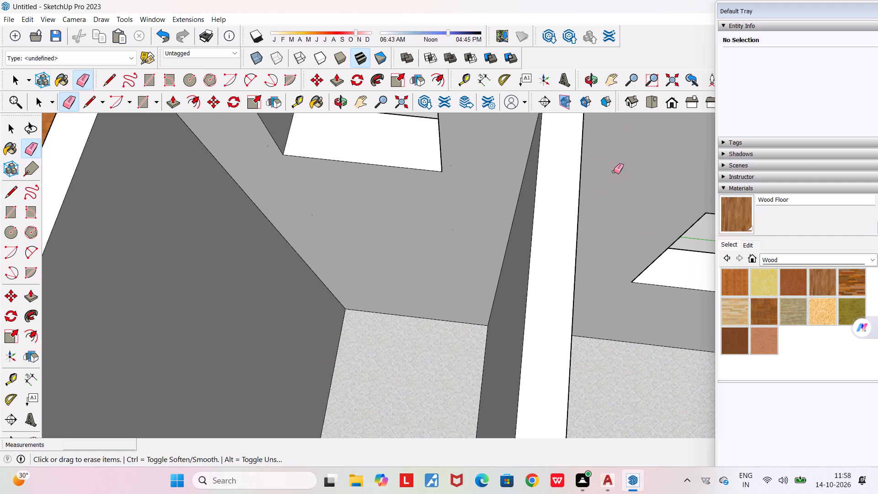
scroll(463, 333, down, 7)
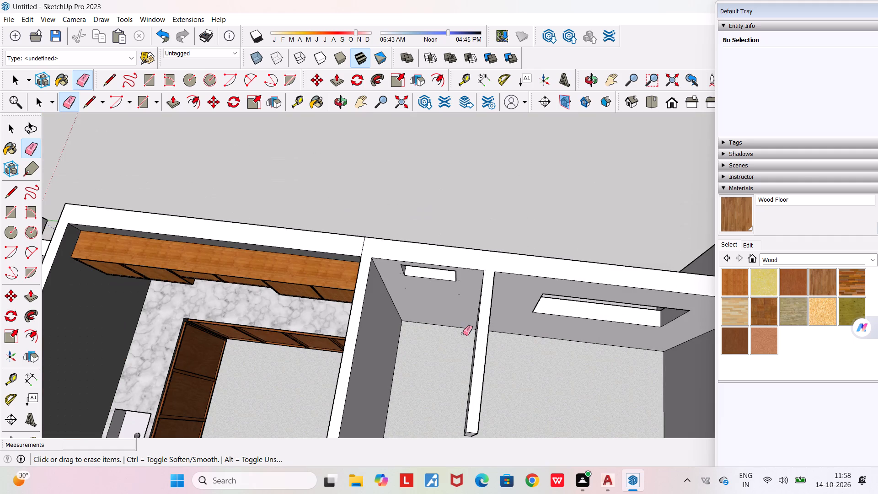
key(space)
scroll(463, 333, down, 6)
middle_drag(462, 369, 700, 392)
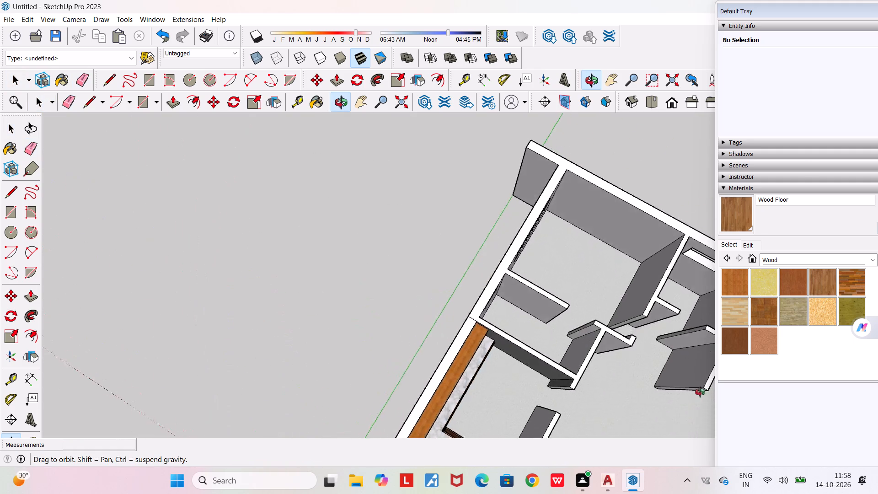
middle_drag(700, 392, 701, 392)
scroll(701, 392, down, 6)
middle_drag(661, 282, 490, 187)
scroll(490, 187, down, 11)
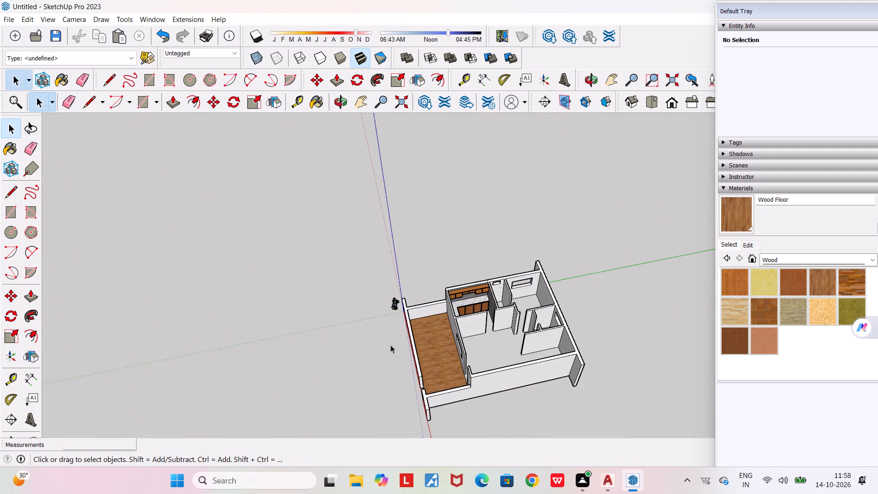
middle_drag(403, 352, 672, 460)
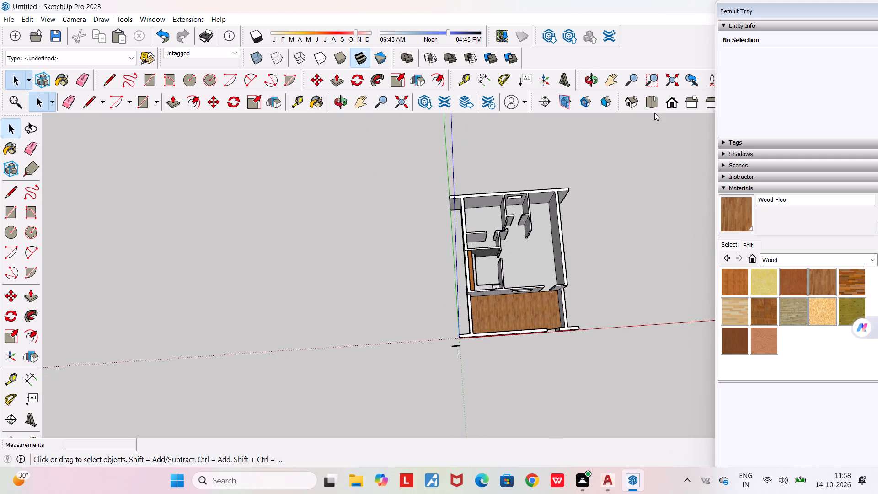
click(656, 101)
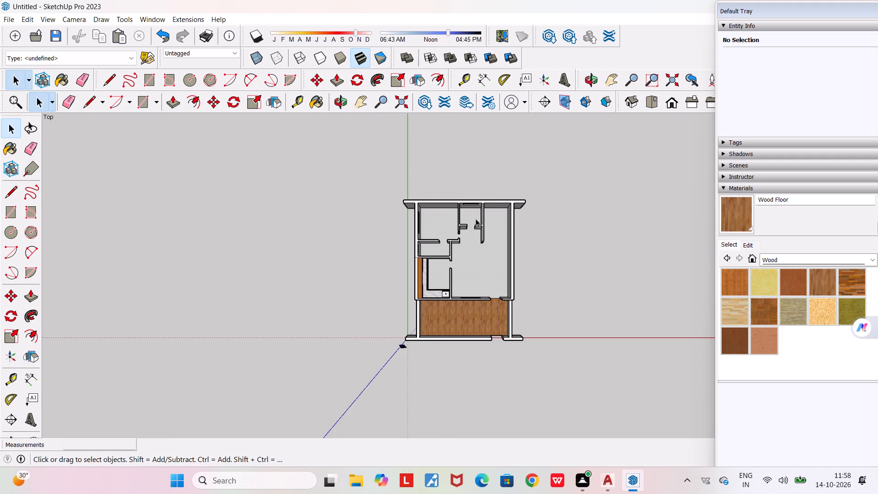
scroll(476, 218, up, 17)
middle_drag(474, 213, 488, 143)
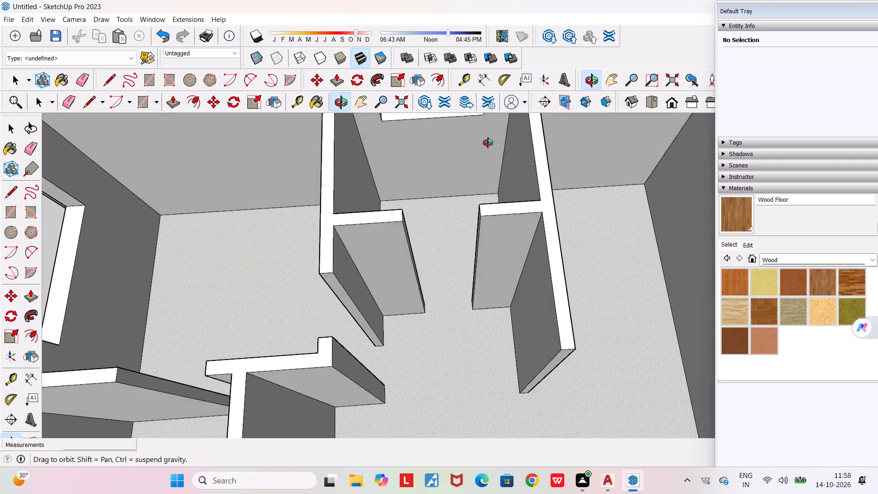
middle_drag(488, 143, 487, 232)
scroll(487, 232, down, 1)
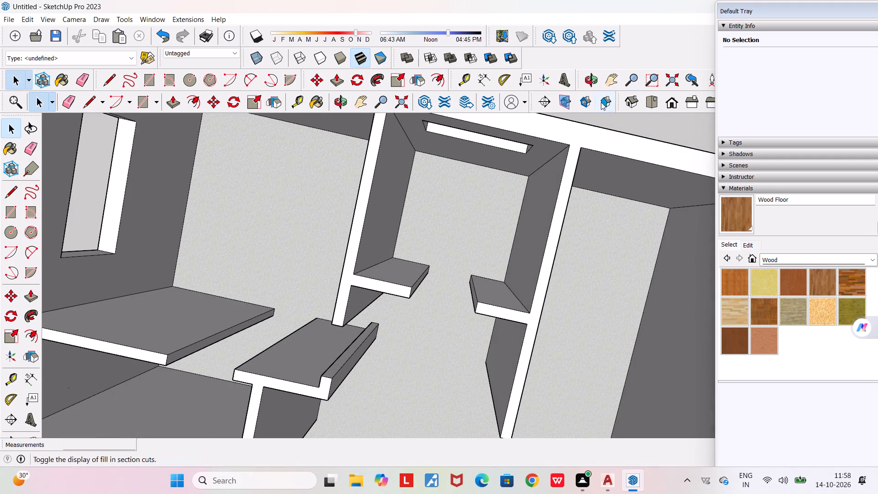
From the top view, place a guide line 2' from the back wall on the floor of the narrow room behind the two short partitions.
click(653, 103)
scroll(521, 158, down, 5)
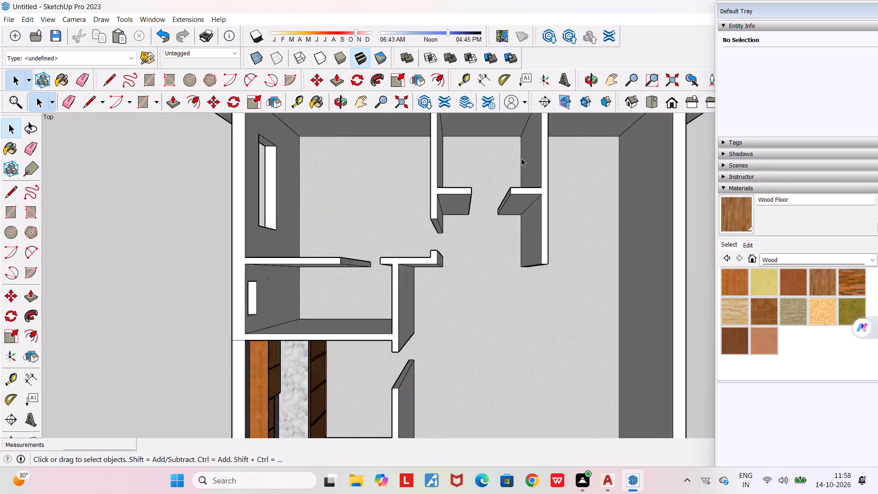
scroll(521, 158, down, 1)
click(610, 78)
drag(472, 192, 452, 328)
drag(477, 239, 479, 173)
scroll(474, 219, up, 10)
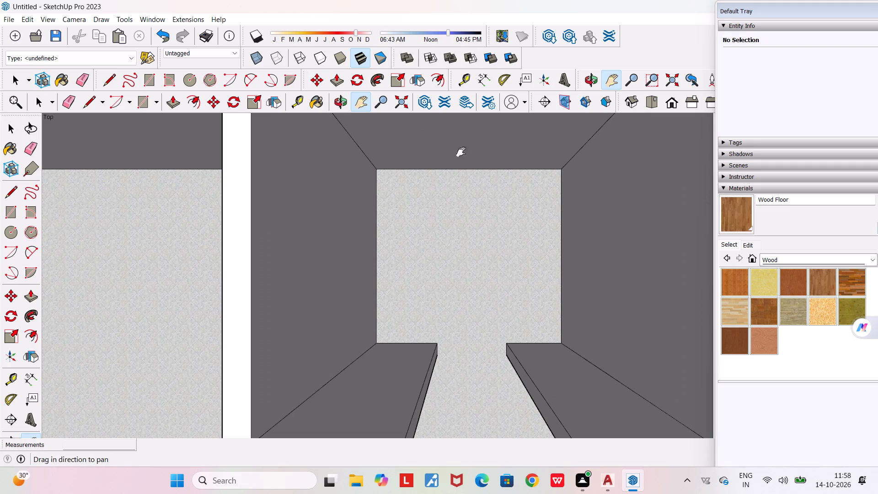
click(466, 79)
click(470, 169)
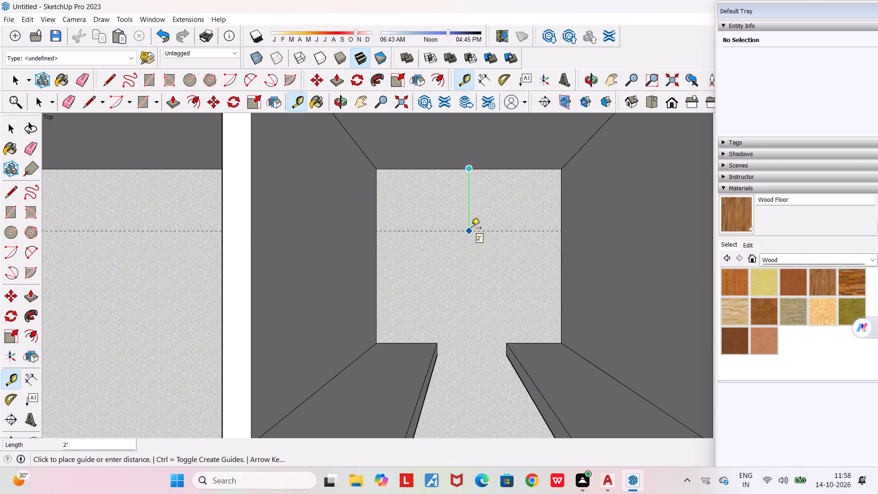
click(471, 229)
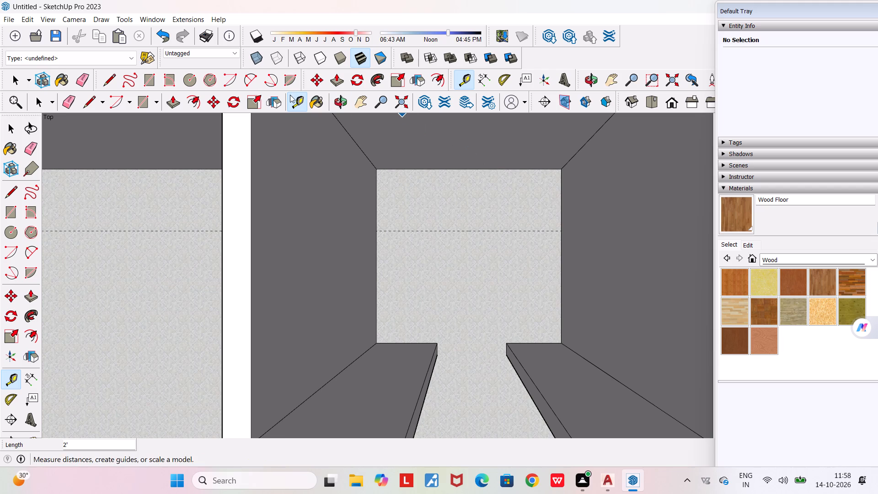
Draw a rectangle about 5' 11 3/4" by 2' on the floor, spanning the narrow room between the back wall and the guide.
click(141, 103)
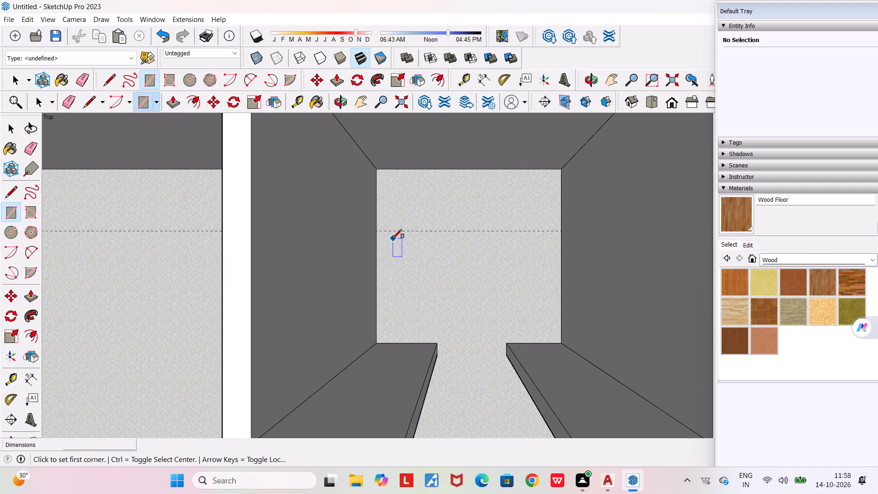
click(380, 169)
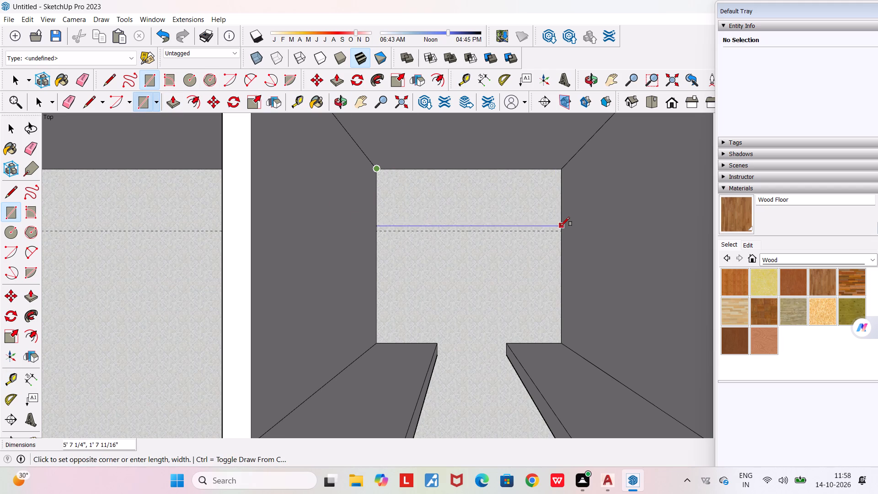
click(561, 234)
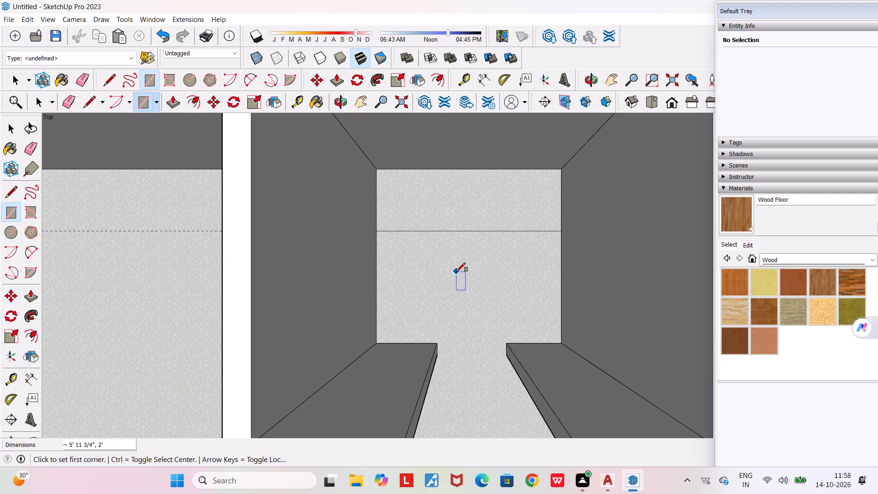
key(space)
Push/Pull the floor rectangle along the narrow room's back wall up by 3'.
middle_drag(456, 272, 466, 188)
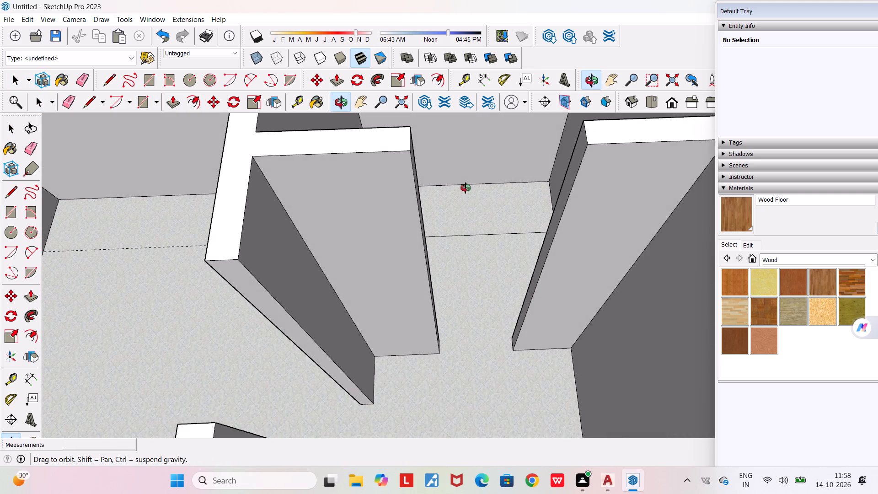
middle_drag(466, 188, 466, 127)
scroll(484, 197, up, 4)
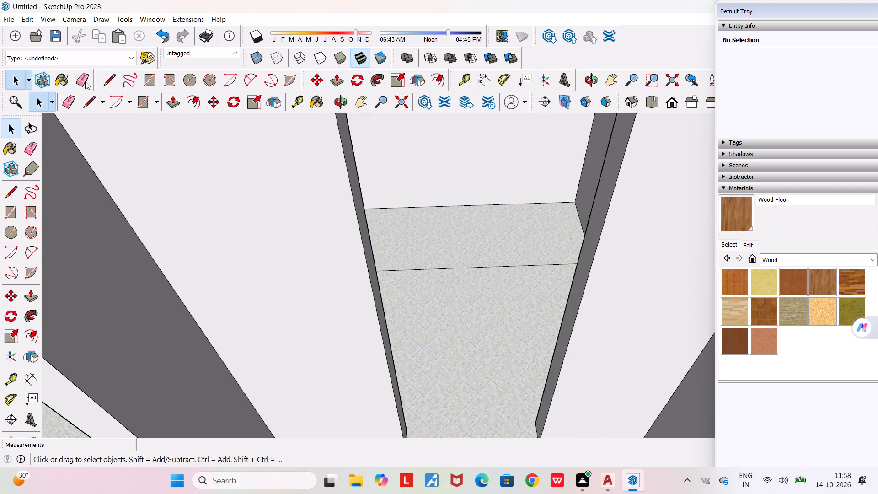
click(175, 101)
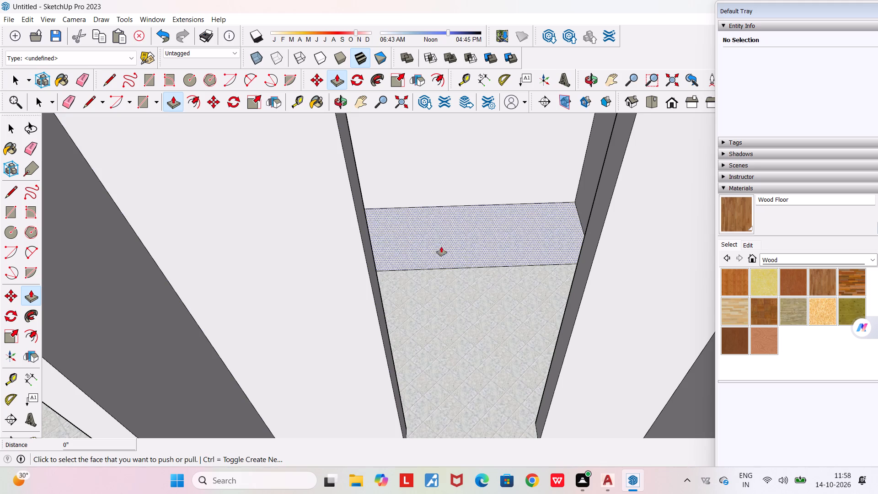
click(471, 244)
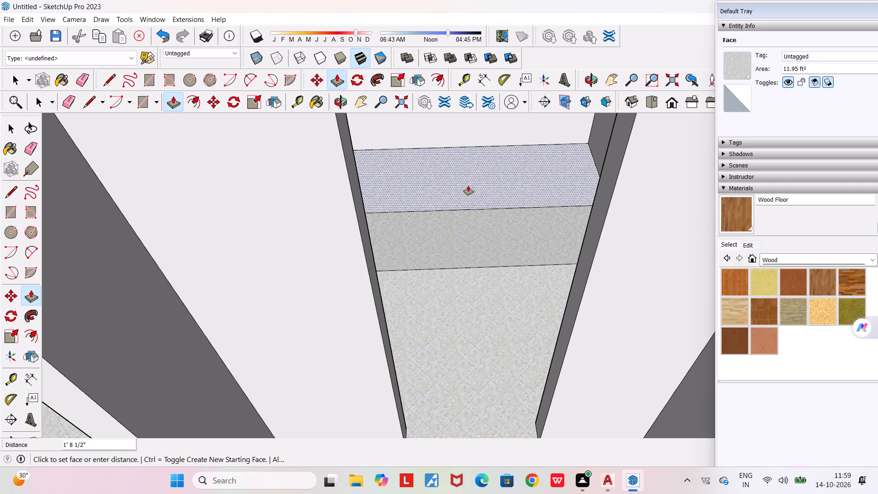
text(3')
key(Return)
Examine the raised block and the window wall of the narrow room from several angles, with no drawing command active.
scroll(468, 186, down, 4)
middle_drag(468, 186, 437, 173)
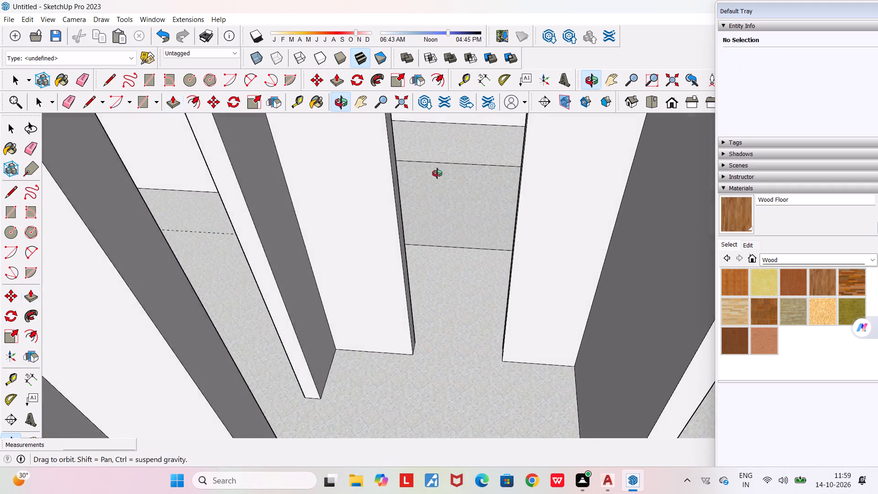
middle_drag(437, 173, 397, 201)
scroll(397, 201, down, 9)
middle_drag(427, 218, 506, 109)
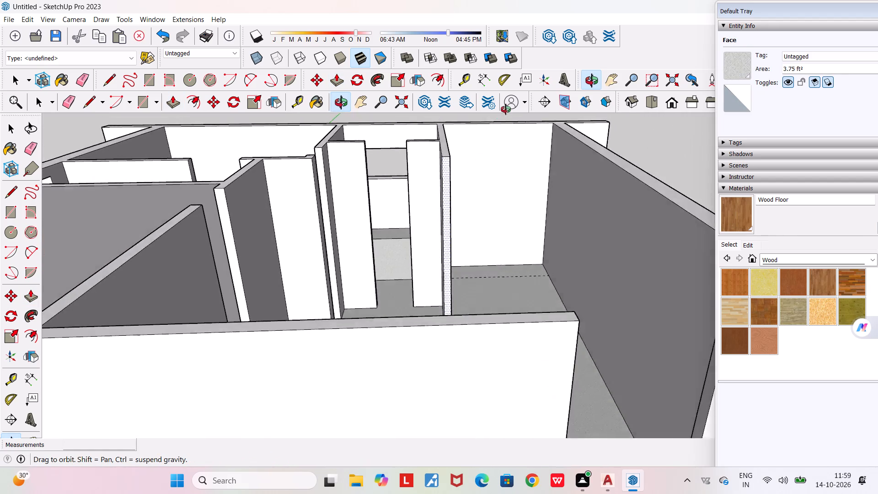
middle_drag(506, 109, 557, 114)
scroll(359, 206, up, 6)
middle_drag(382, 177, 328, 241)
scroll(329, 241, down, 9)
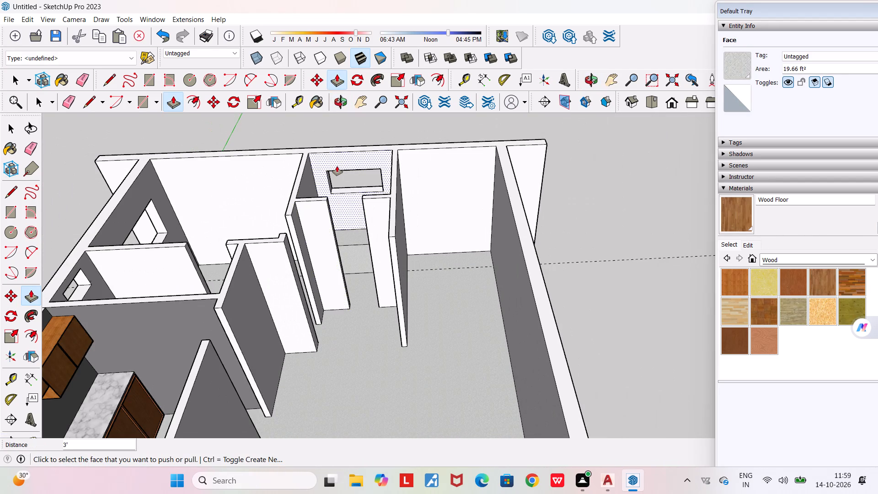
scroll(337, 166, up, 9)
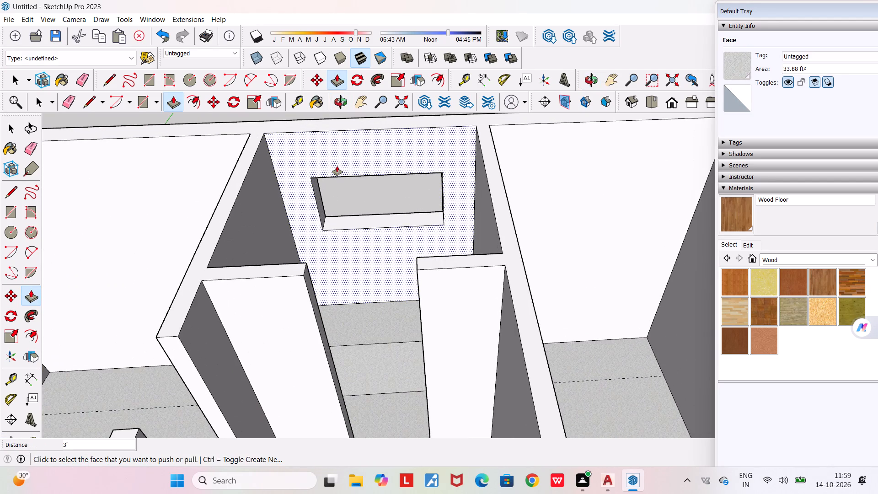
key(Return)
key(Return)
key(space)
key(space)
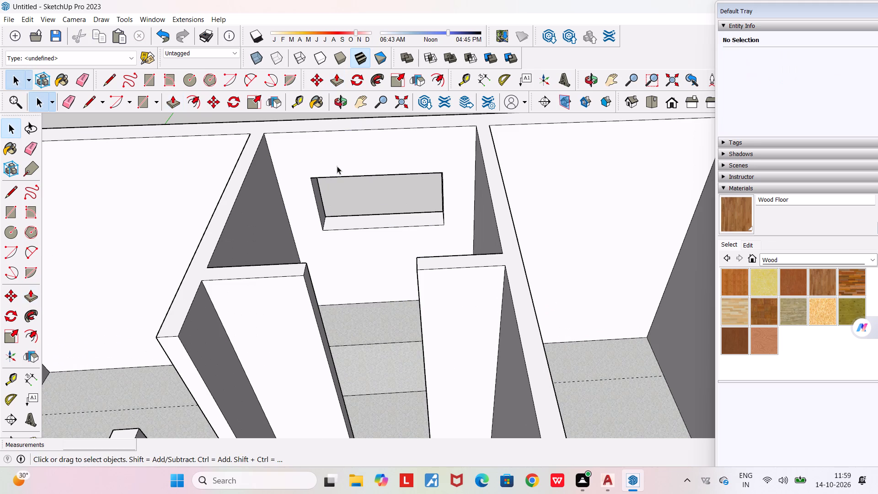
scroll(318, 183, up, 4)
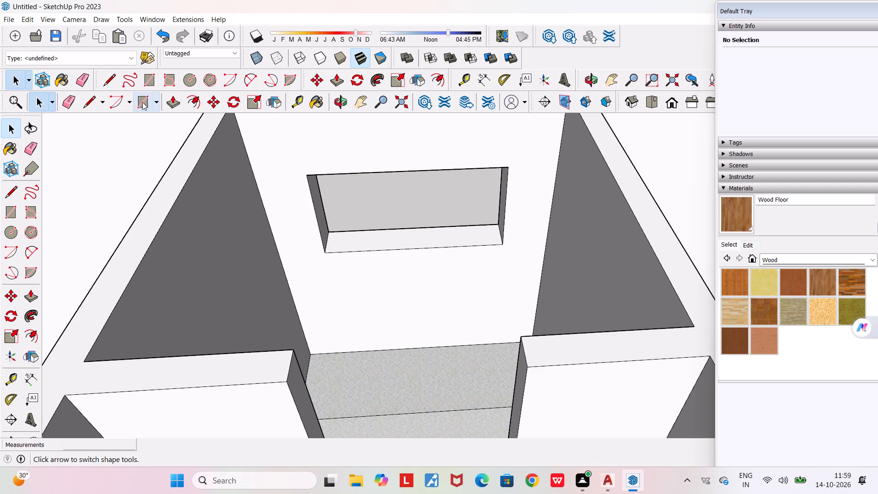
Close the window opening in the narrow room's back wall with rectangles about 3' 11 3/4" by 2' on its inner and outer faces.
click(142, 99)
click(308, 176)
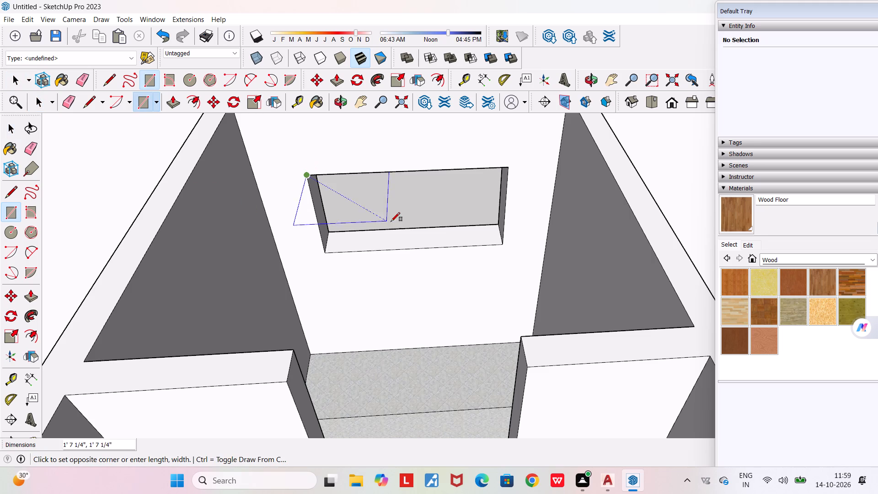
click(503, 245)
middle_drag(509, 223, 11, 255)
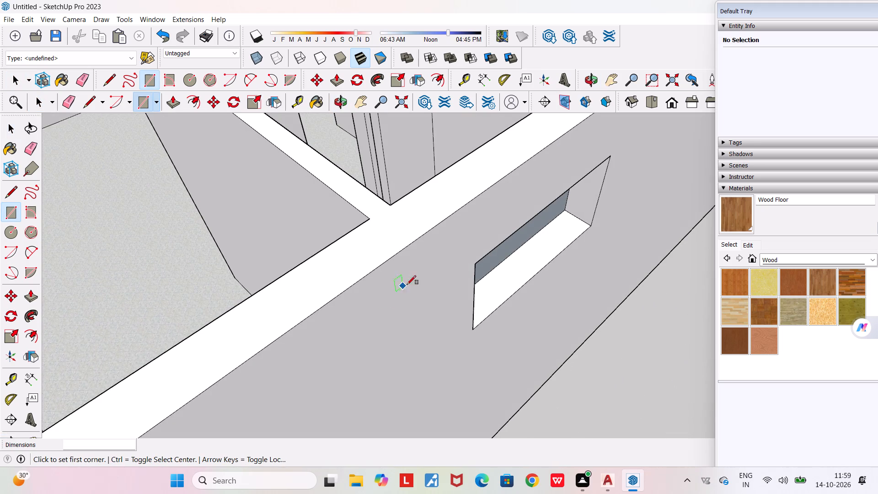
click(613, 157)
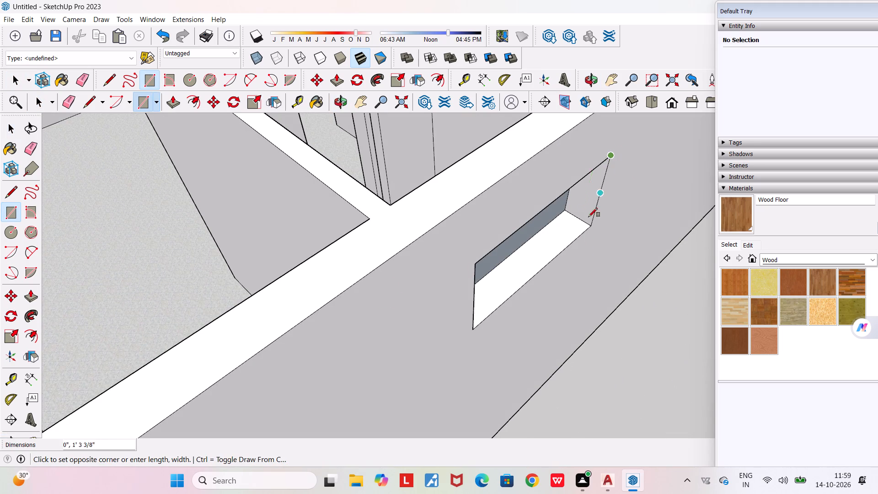
click(474, 327)
scroll(476, 307, up, 4)
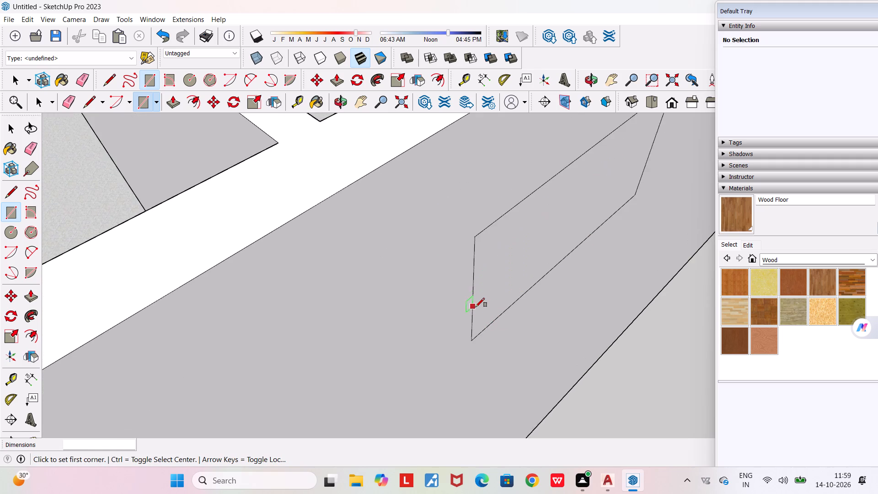
scroll(476, 307, up, 1)
scroll(476, 307, down, 4)
Erase the leftover rectangular window outline from the outer and inner faces of the narrow room's back wall.
key(space)
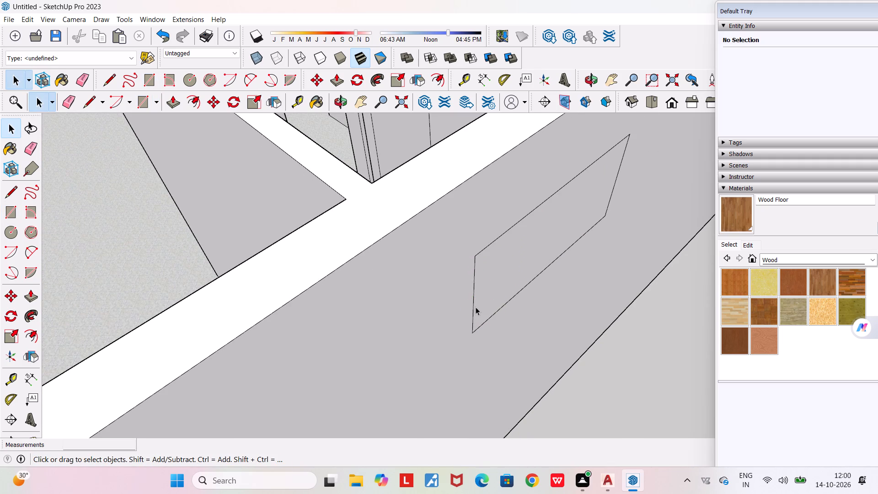
key(e)
drag(530, 184, 606, 194)
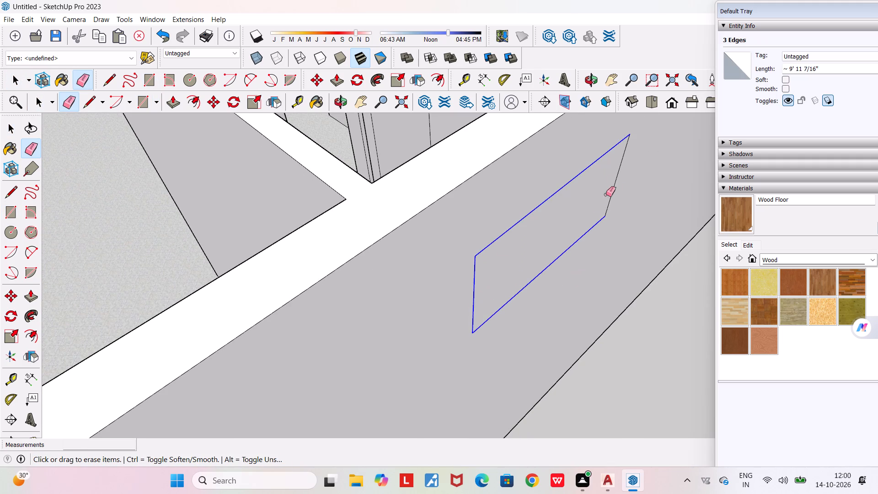
drag(606, 194, 632, 154)
middle_drag(541, 233, 789, 323)
scroll(789, 323, down, 4)
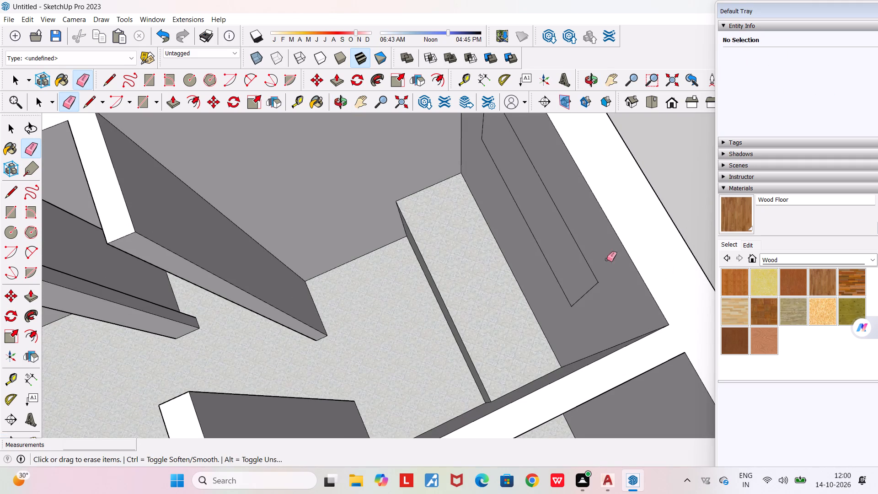
drag(567, 208, 502, 162)
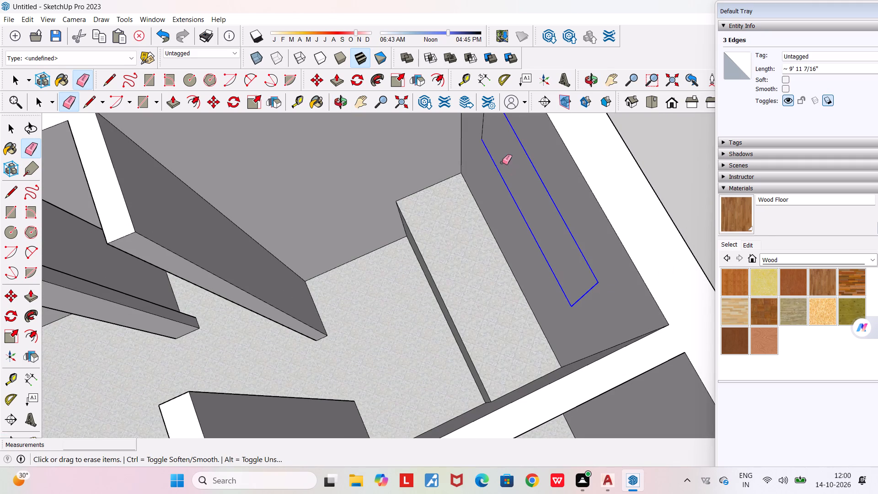
drag(502, 162, 482, 124)
Erase the dashed guide line that runs across the floors parallel to the back wall.
scroll(497, 230, down, 6)
middle_drag(487, 254, 662, 258)
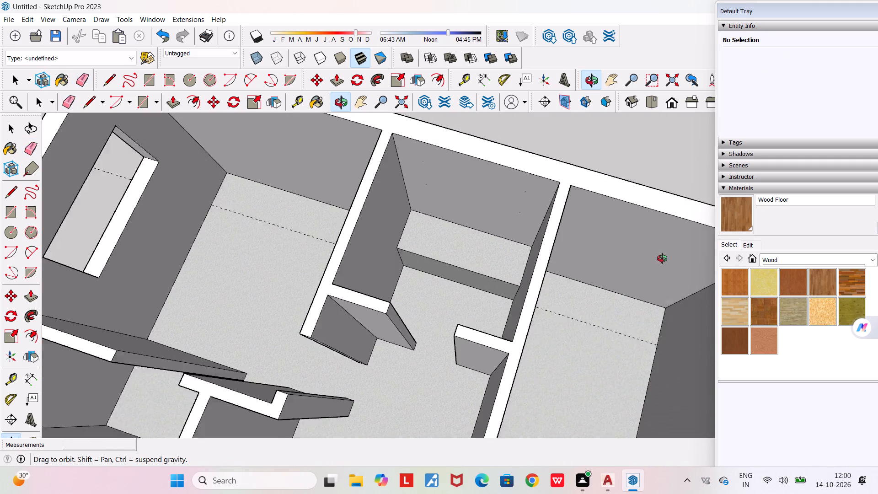
middle_drag(662, 258, 675, 258)
drag(631, 301, 628, 327)
scroll(628, 328, down, 4)
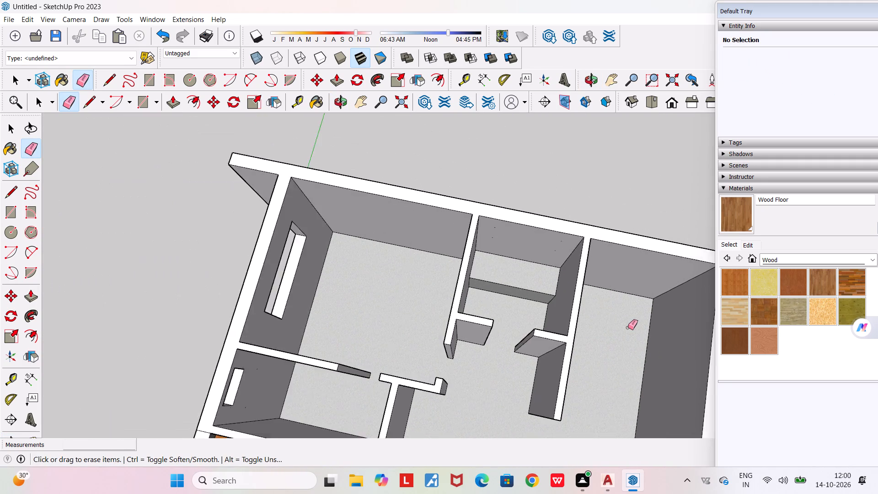
Examine the closed back wall and the raised block in the narrow room from several angles.
middle_drag(628, 328, 663, 261)
scroll(583, 231, up, 5)
middle_drag(584, 231, 624, 245)
scroll(550, 236, up, 2)
middle_drag(546, 235, 513, 209)
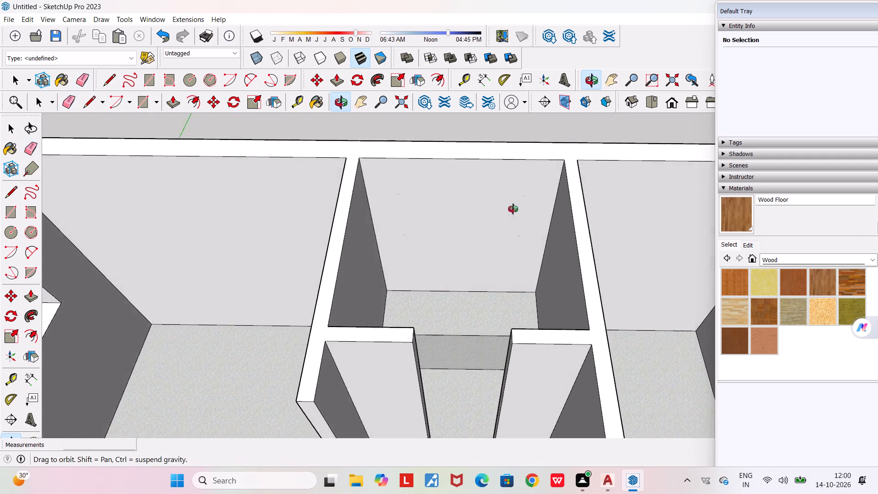
middle_drag(513, 209, 524, 267)
scroll(523, 267, up, 3)
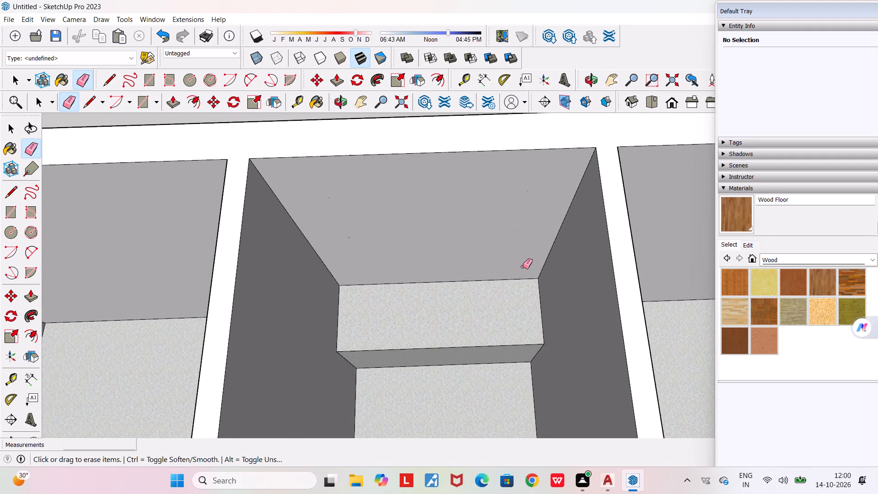
key(space)
scroll(523, 267, down, 1)
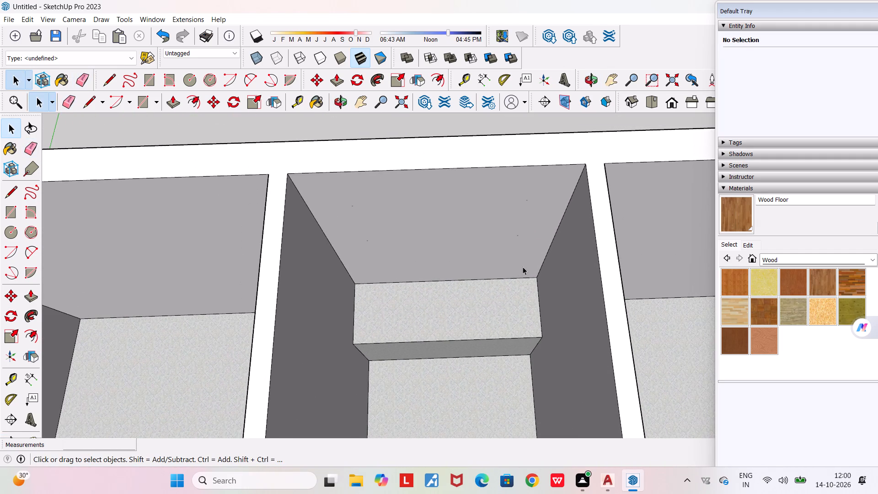
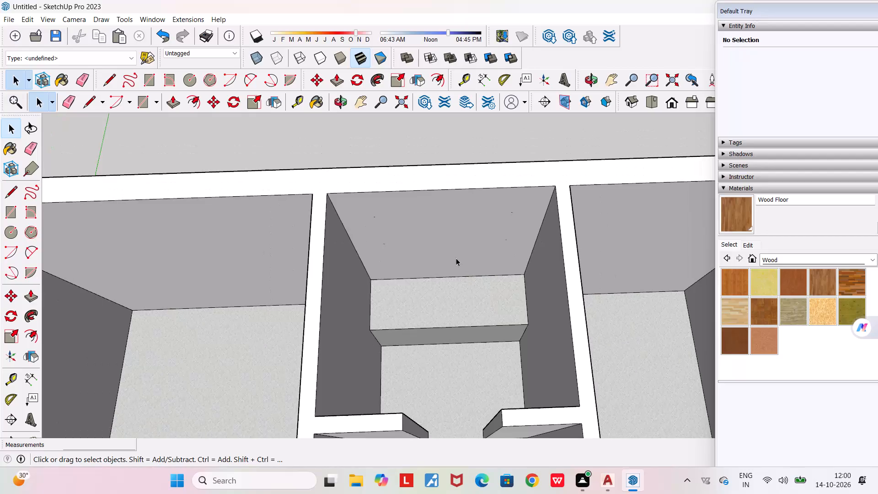
Draw a rectangle about 5' 11 3/4" by 2' over the whole top face of the raised block in the narrow room.
scroll(452, 306, up, 8)
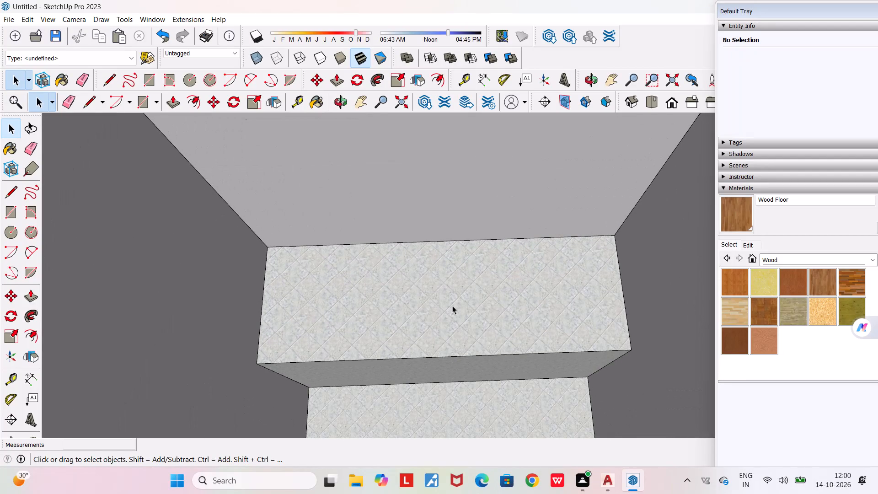
click(139, 103)
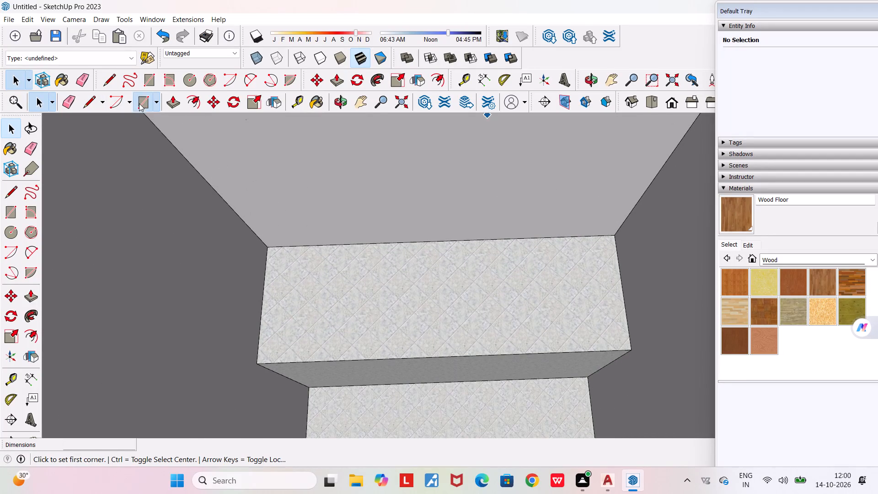
click(268, 246)
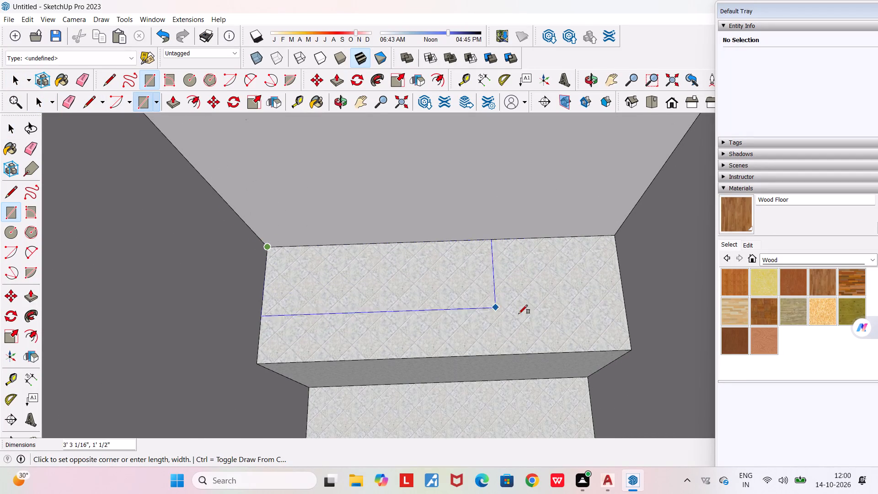
scroll(632, 347, up, 6)
click(632, 347)
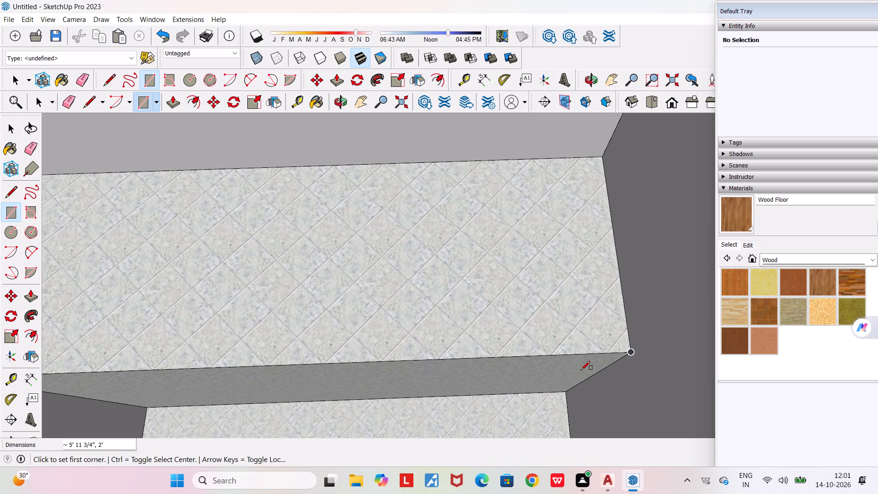
Draw a rectangle about 5' 11 3/4" wide covering the raised block's whole front face, corner to corner.
middle_drag(578, 345, 601, 239)
scroll(601, 239, down, 5)
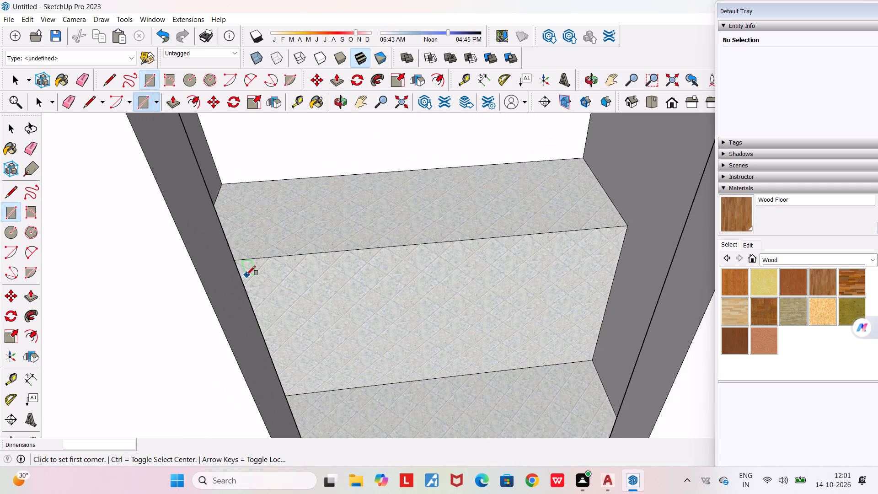
middle_drag(246, 275, 214, 300)
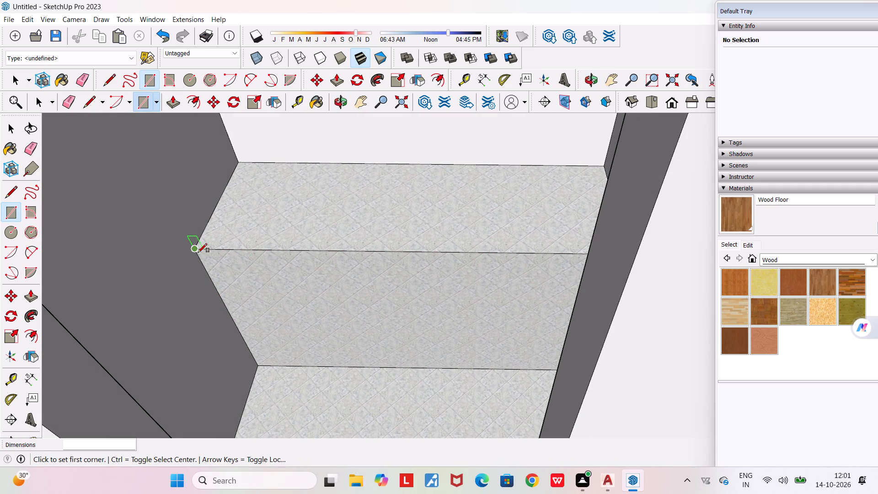
click(195, 251)
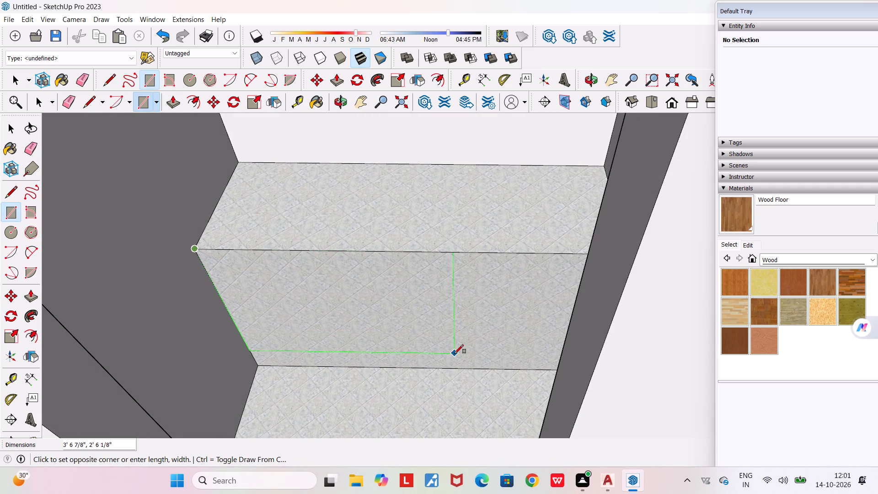
middle_drag(455, 354, 502, 362)
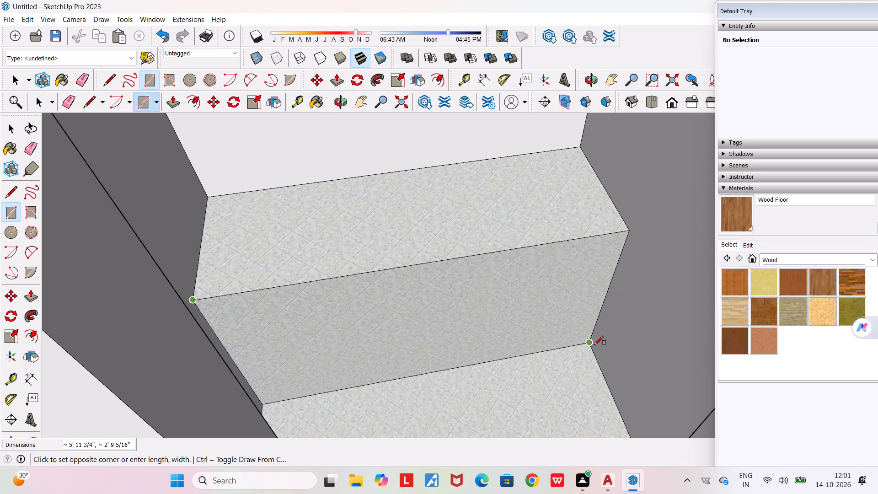
click(589, 340)
middle_drag(543, 301, 525, 301)
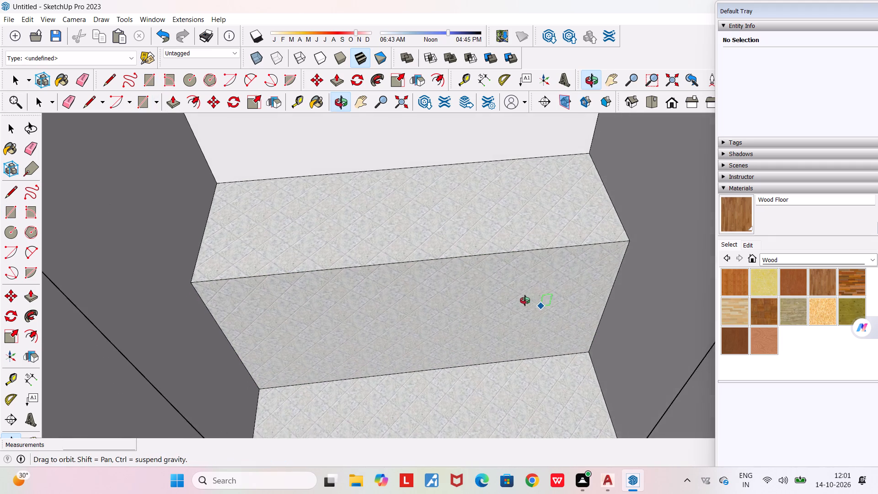
middle_drag(525, 301, 519, 308)
scroll(519, 308, down, 3)
middle_drag(519, 308, 515, 355)
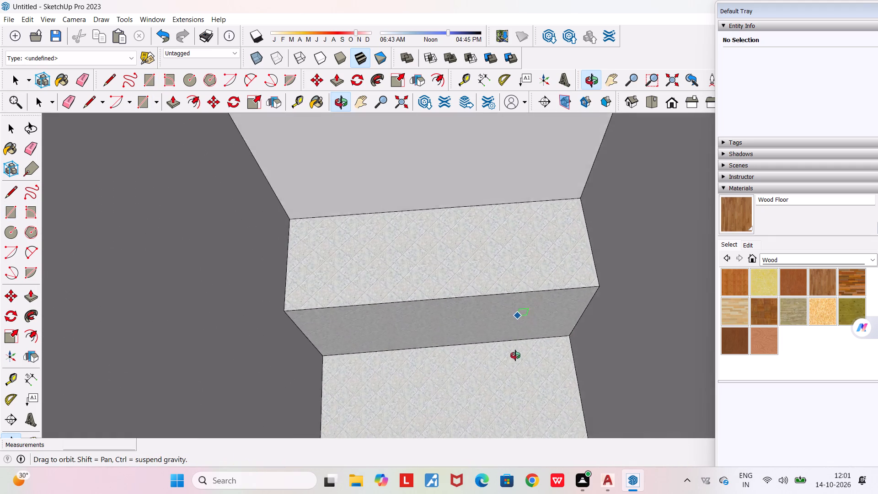
middle_drag(515, 355, 504, 365)
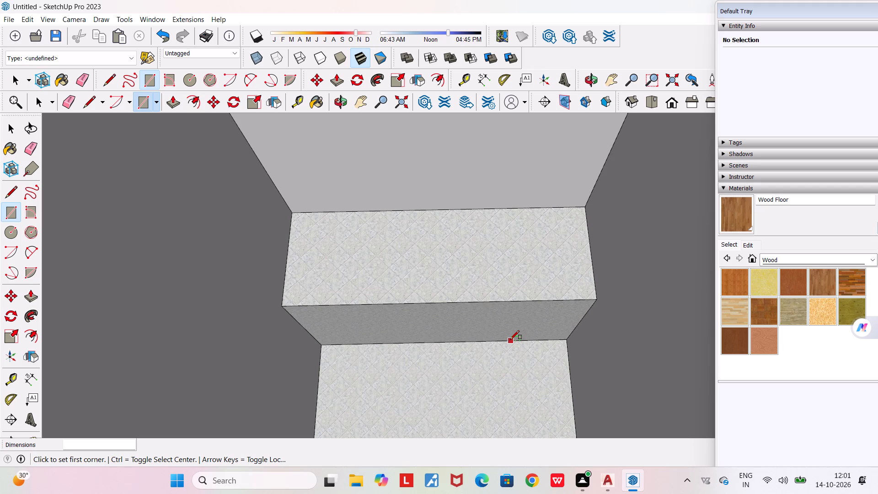
key(space)
key(space)
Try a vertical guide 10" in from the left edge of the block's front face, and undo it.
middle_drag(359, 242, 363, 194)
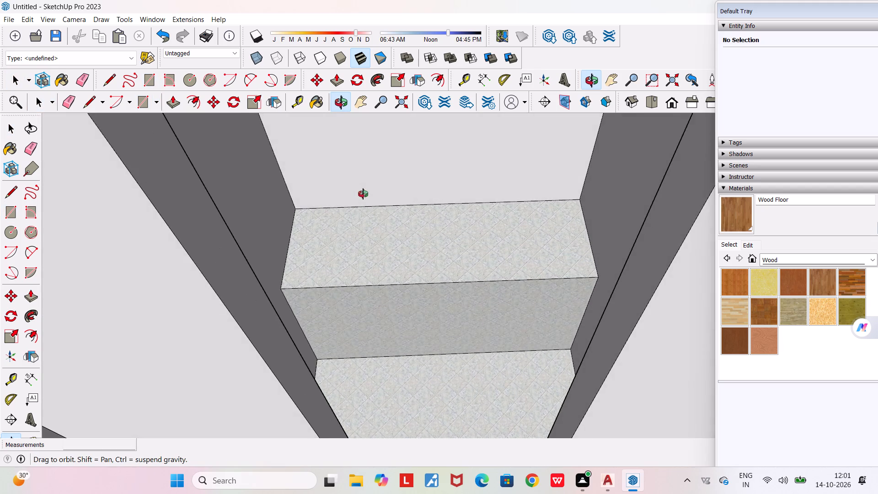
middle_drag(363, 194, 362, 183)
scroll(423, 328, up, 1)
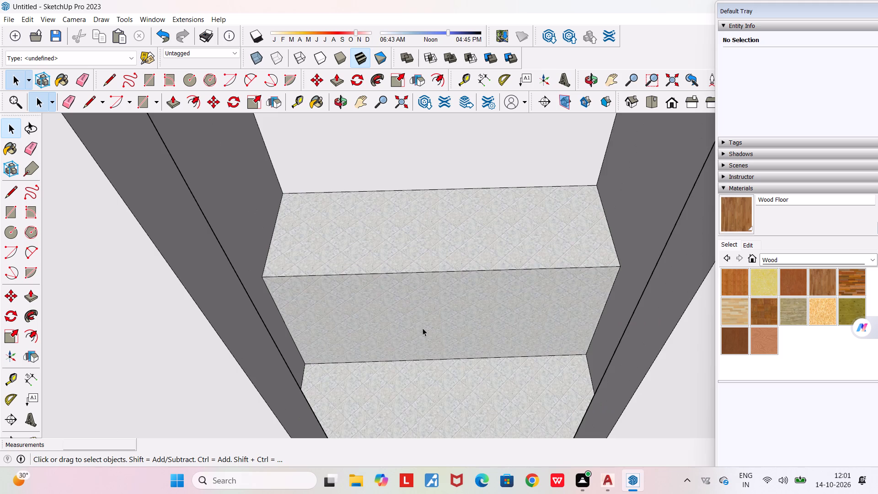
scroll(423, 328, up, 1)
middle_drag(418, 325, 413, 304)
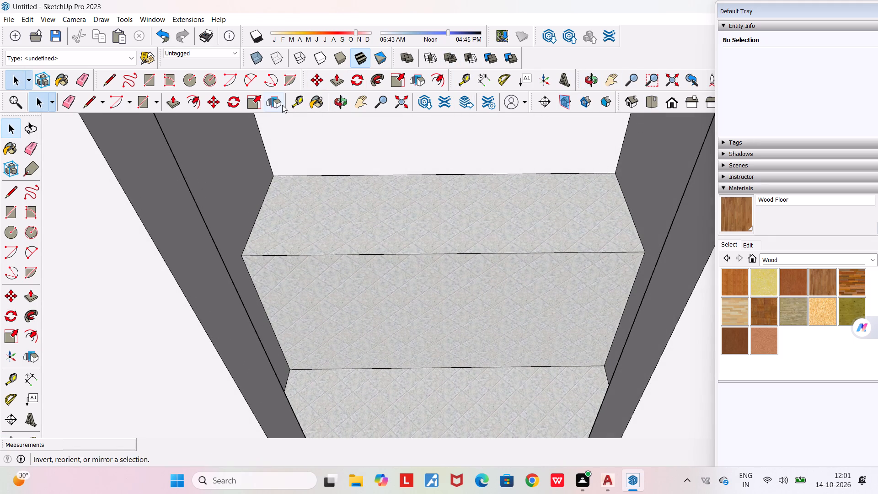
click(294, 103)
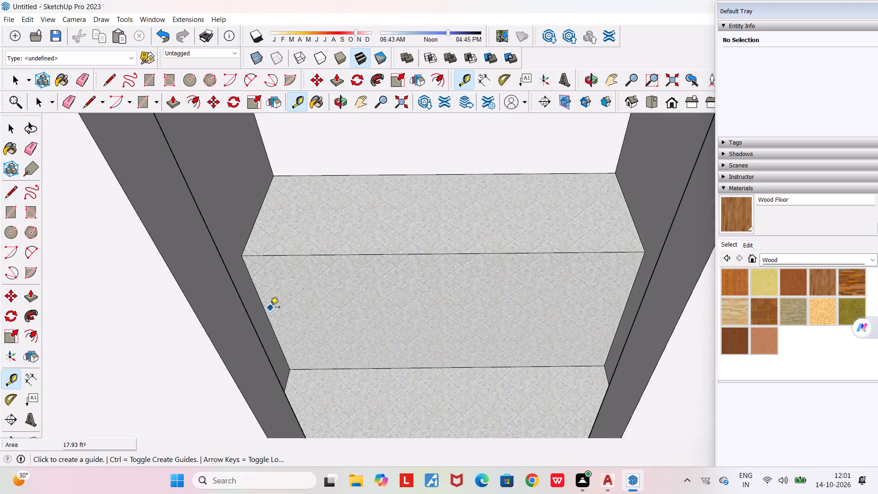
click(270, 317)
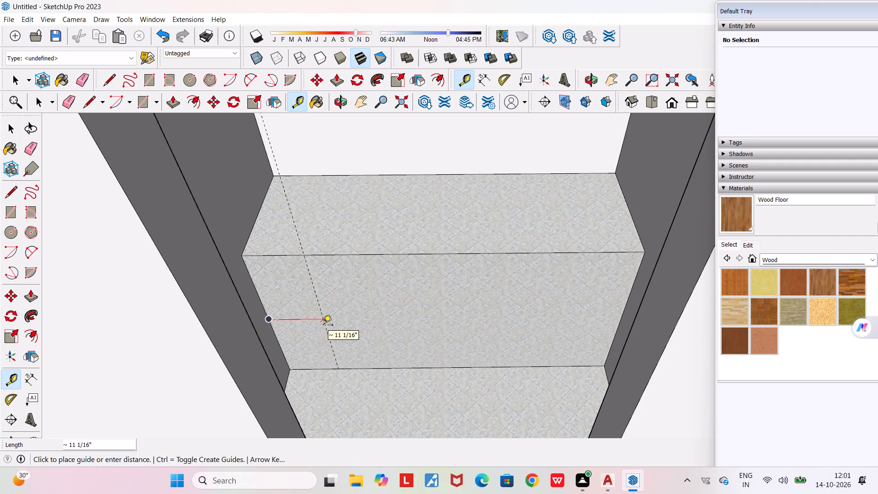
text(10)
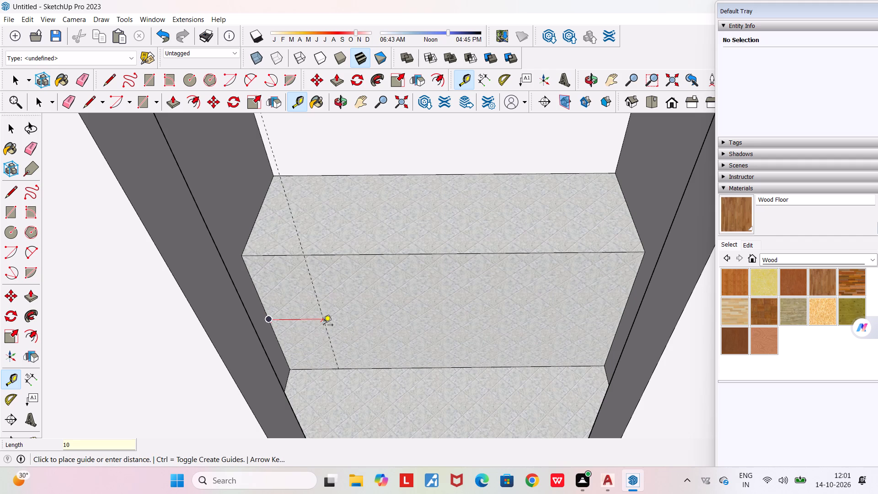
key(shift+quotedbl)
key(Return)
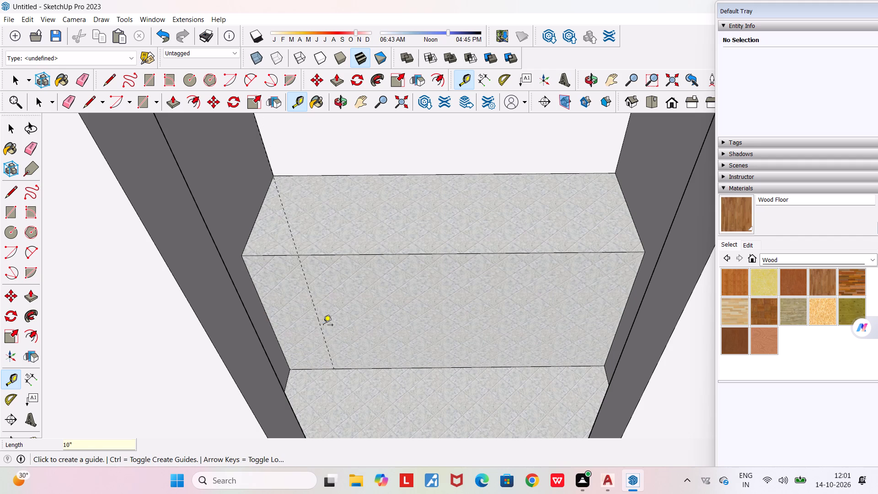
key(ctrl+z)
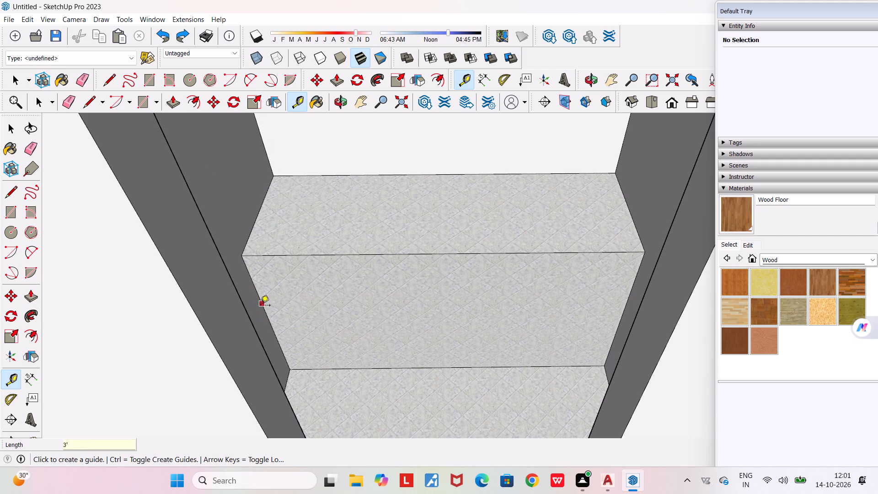
Place vertical guides on the block's front face 15" in from its left and right edges.
click(266, 318)
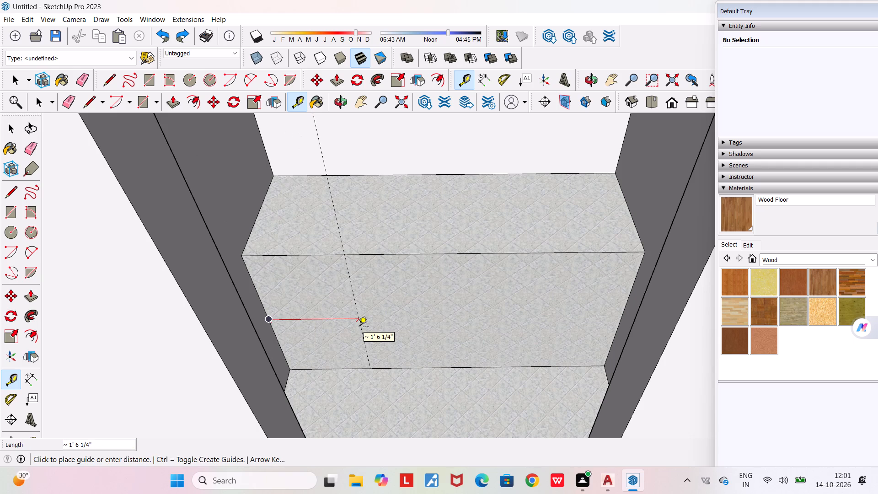
text(15")
key(Return)
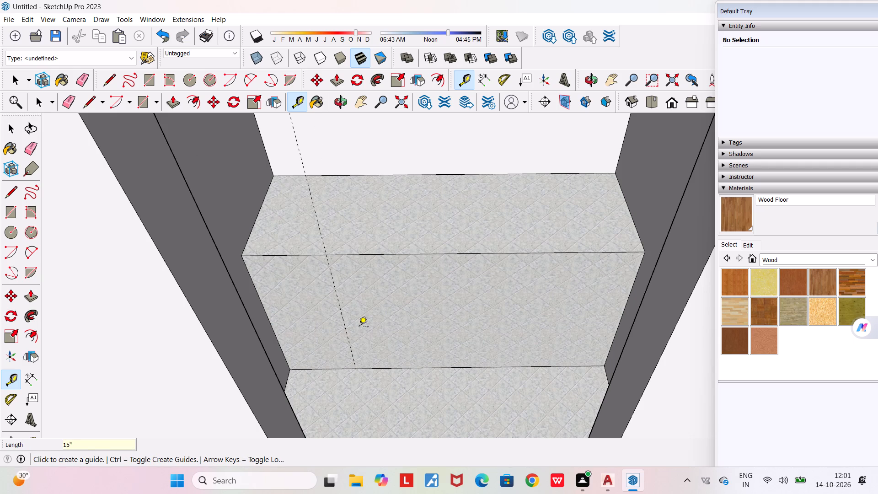
click(621, 318)
text(15")
key(Return)
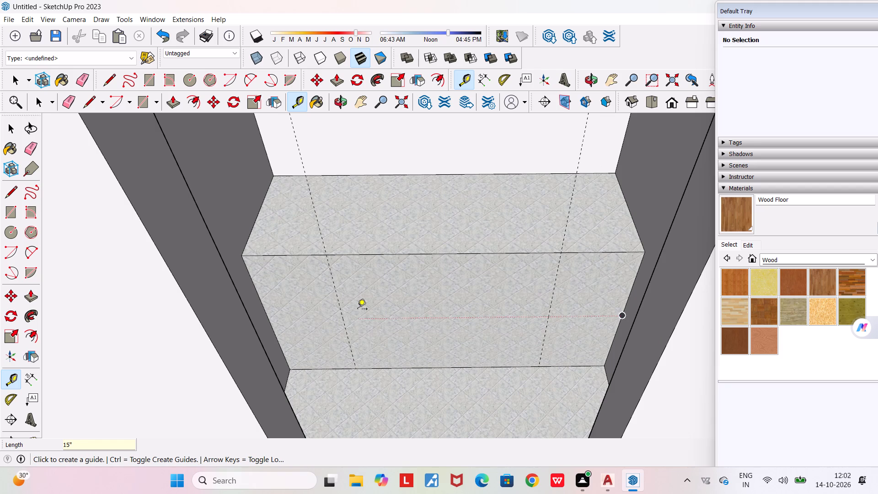
Place two horizontal guides on the block's front face, one 10" below the top edge and another 10" below the first.
click(445, 254)
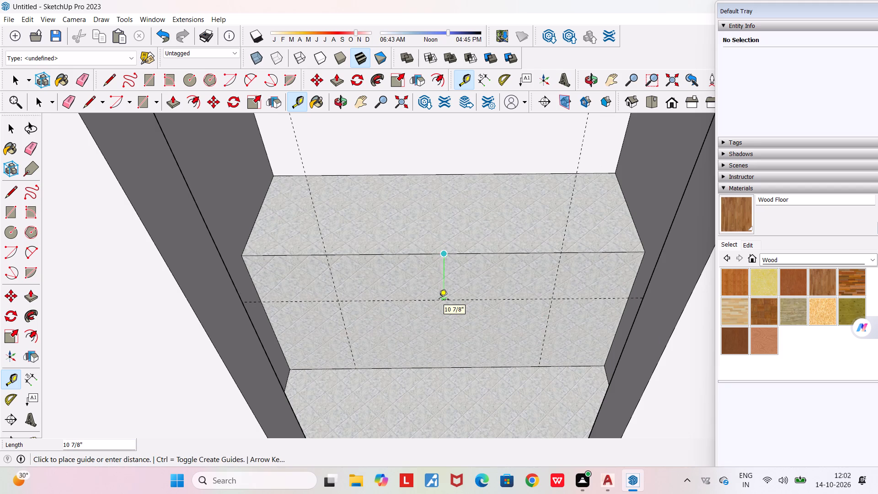
text(10")
key(shift+Return)
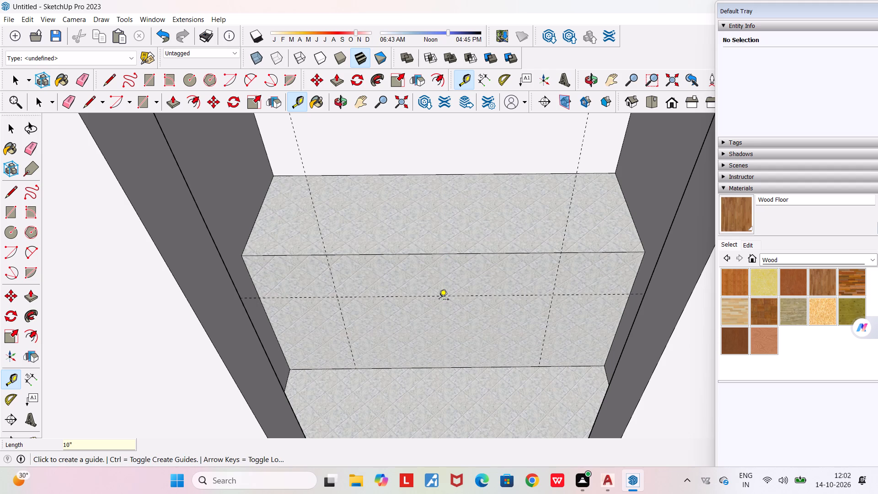
click(439, 297)
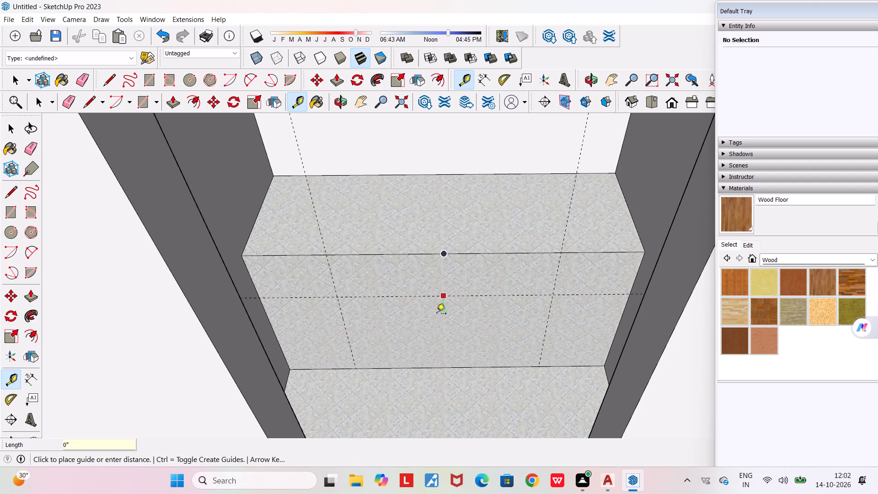
key(space)
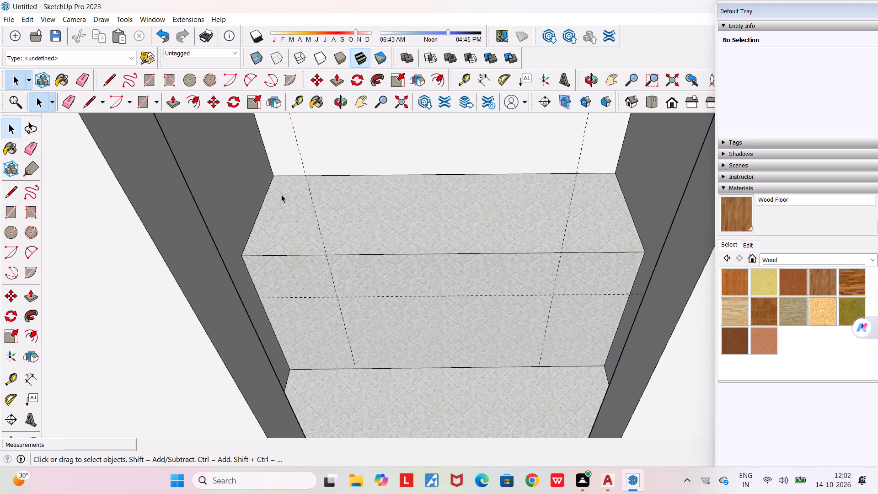
click(297, 97)
click(423, 296)
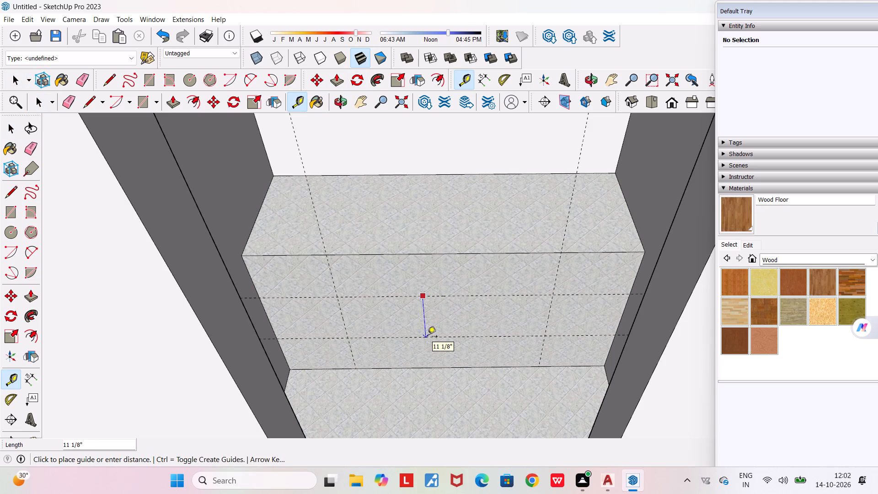
text(10")
key(shift+Return)
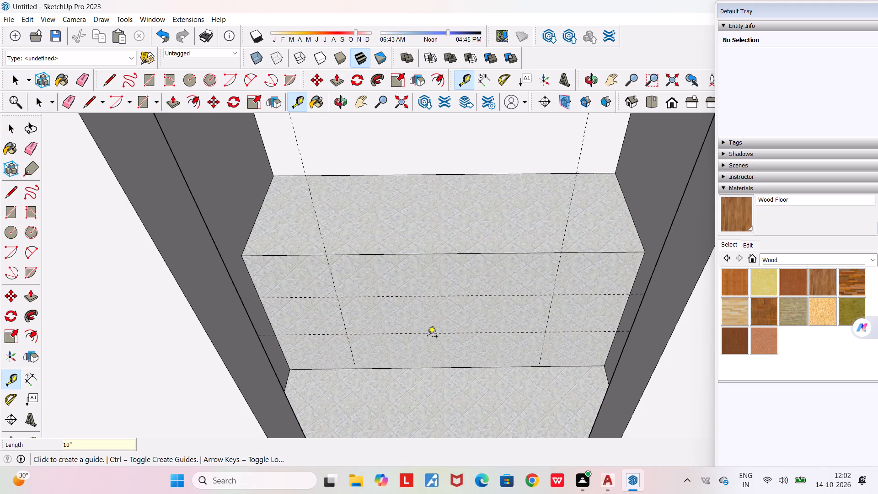
key(space)
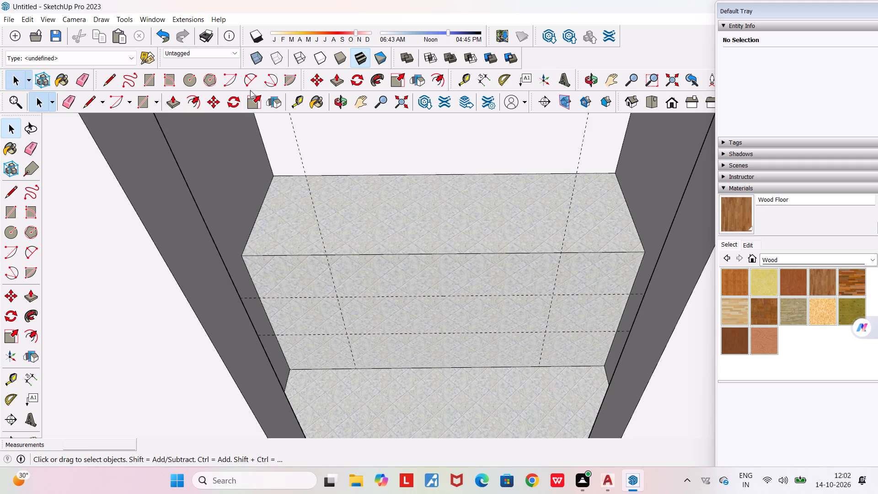
Draw 1' 3" by 3' rectangles at both ends of the block's front face, bounded by the vertical guides.
click(141, 102)
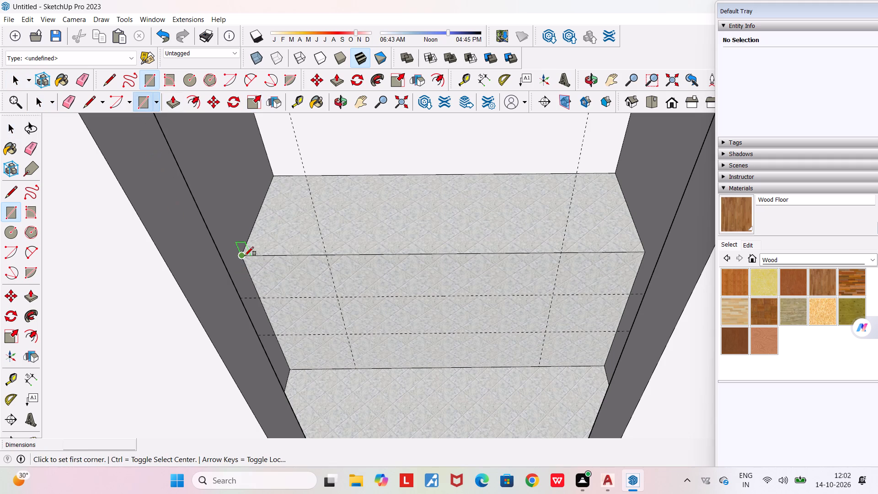
click(245, 256)
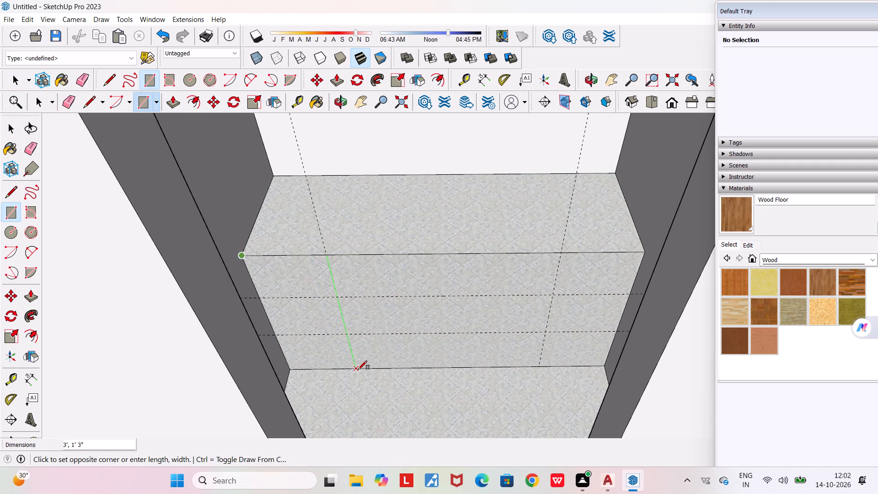
click(358, 370)
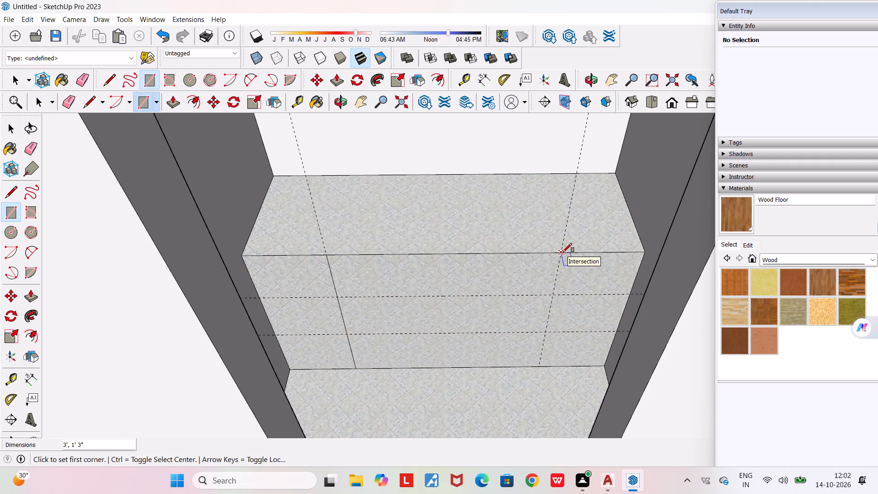
click(563, 252)
click(609, 367)
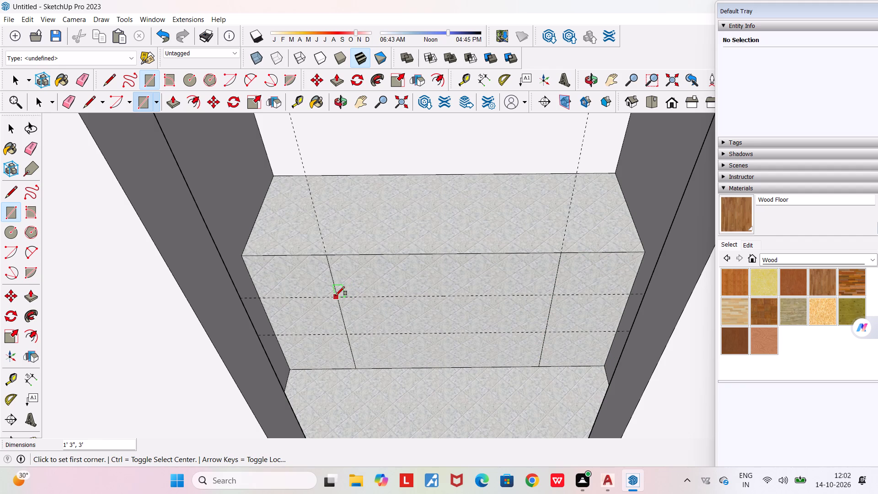
scroll(337, 297, up, 6)
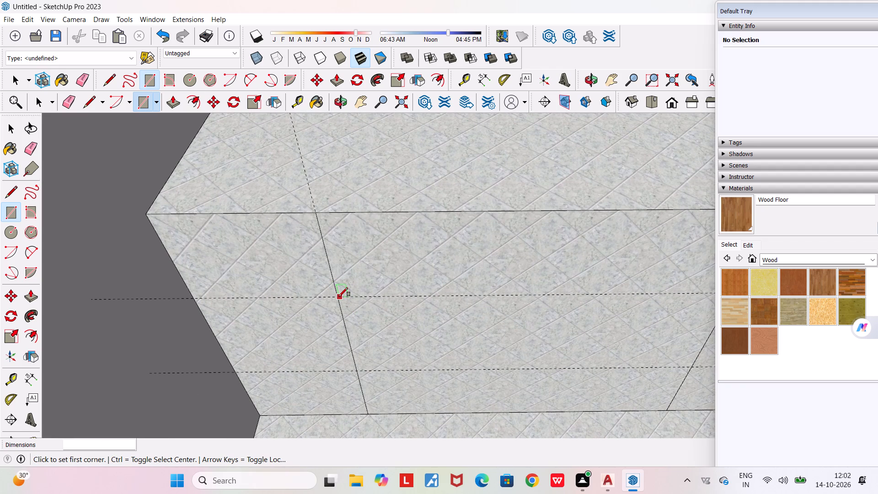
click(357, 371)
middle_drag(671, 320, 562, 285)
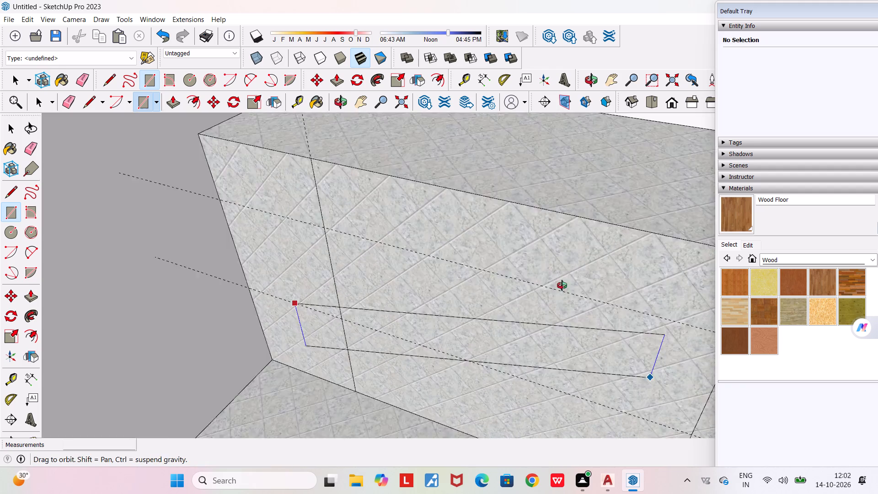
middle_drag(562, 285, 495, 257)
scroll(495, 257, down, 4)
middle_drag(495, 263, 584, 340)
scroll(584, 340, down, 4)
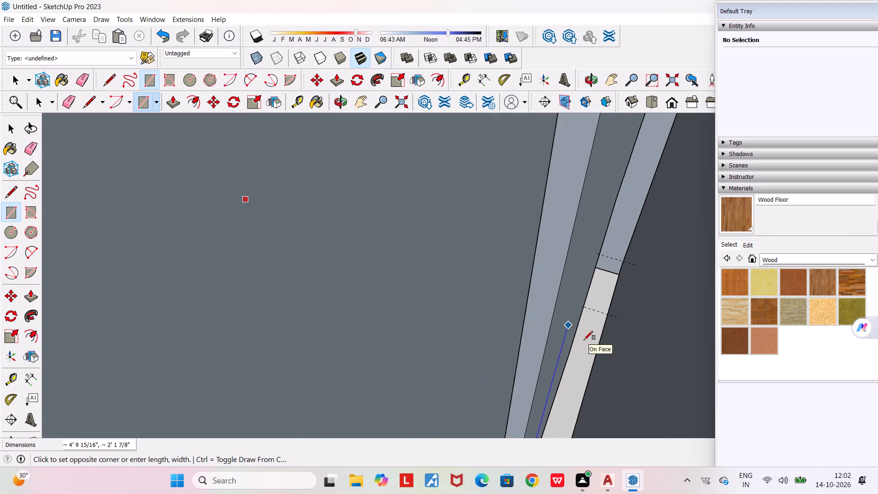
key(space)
Erase the two horizontal guides across the block's front face.
scroll(563, 340, down, 20)
scroll(563, 340, down, 6)
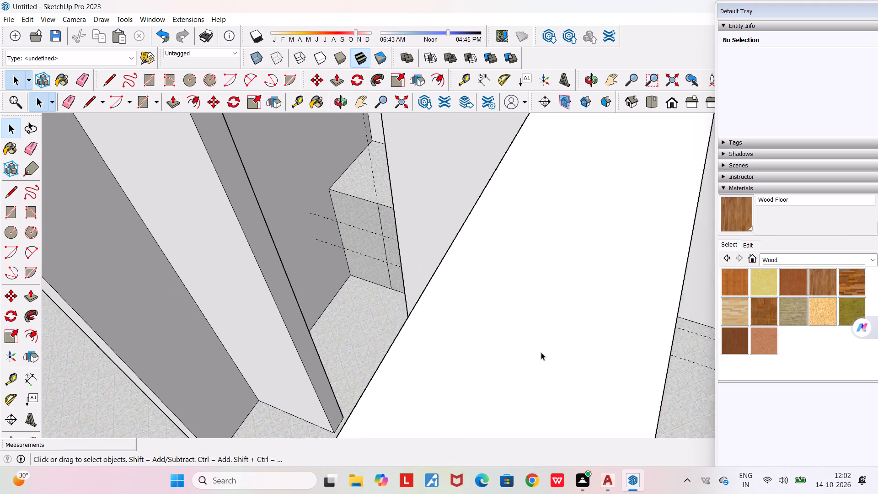
scroll(541, 352, down, 1)
middle_drag(446, 361, 616, 349)
scroll(620, 351, down, 13)
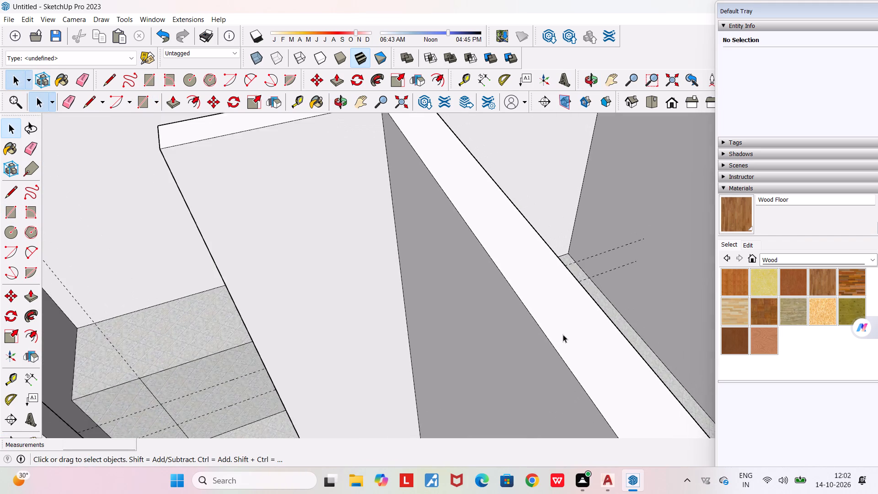
scroll(563, 334, down, 3)
scroll(268, 397, up, 6)
middle_drag(256, 399, 223, 378)
middle_drag(231, 380, 256, 243)
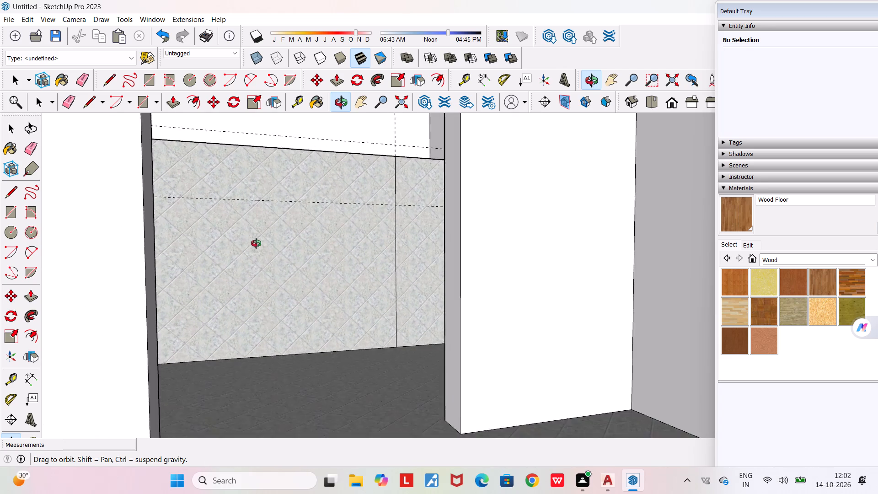
middle_drag(256, 243, 274, 253)
scroll(274, 253, down, 2)
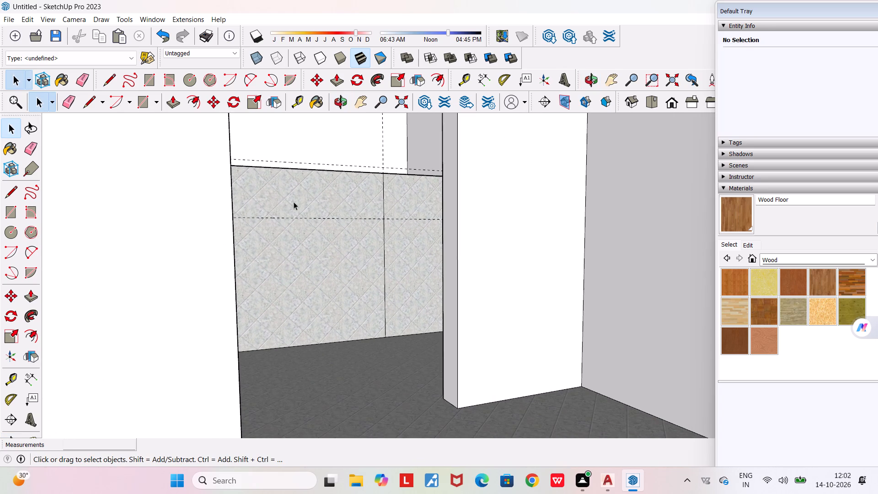
click(292, 216)
key(space)
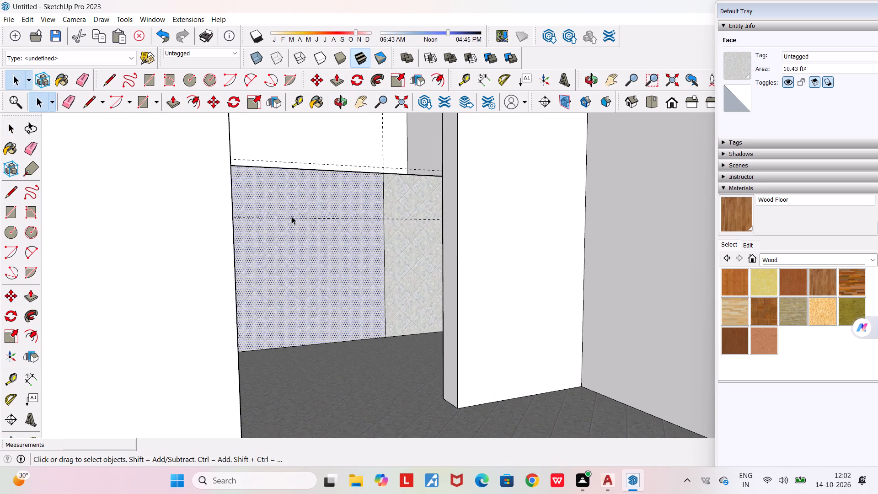
click(294, 130)
scroll(326, 311, down, 1)
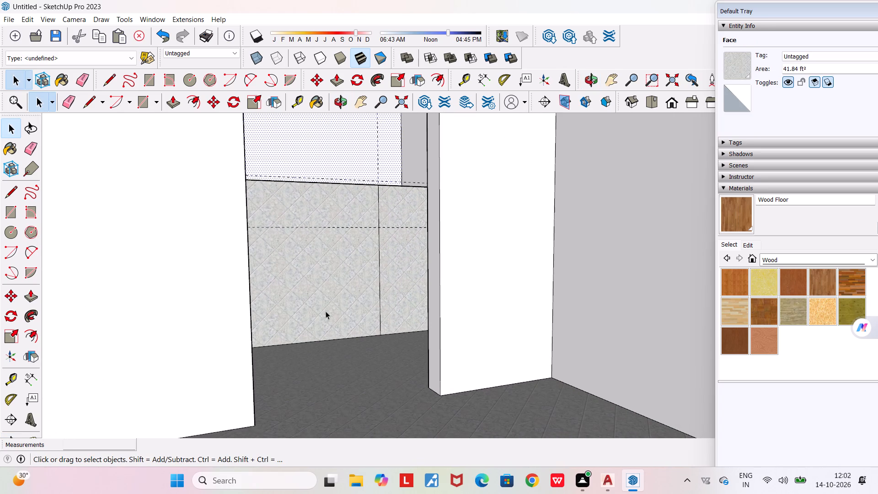
click(67, 105)
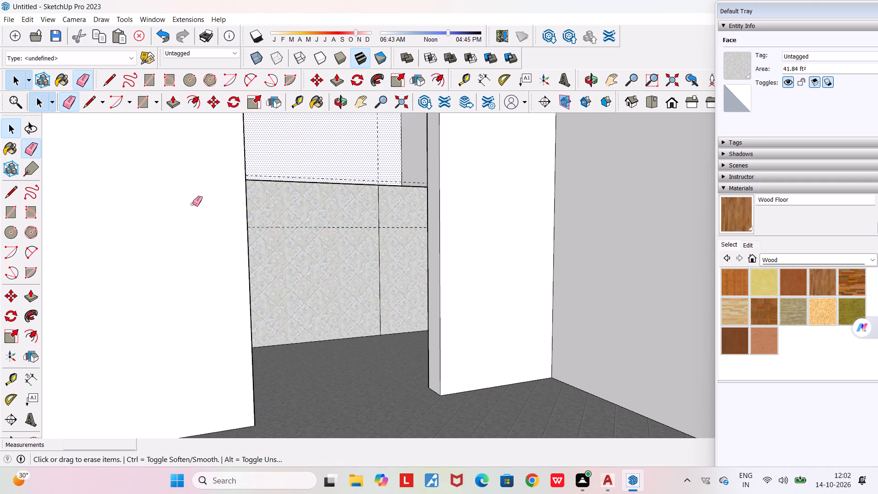
drag(312, 233, 313, 227)
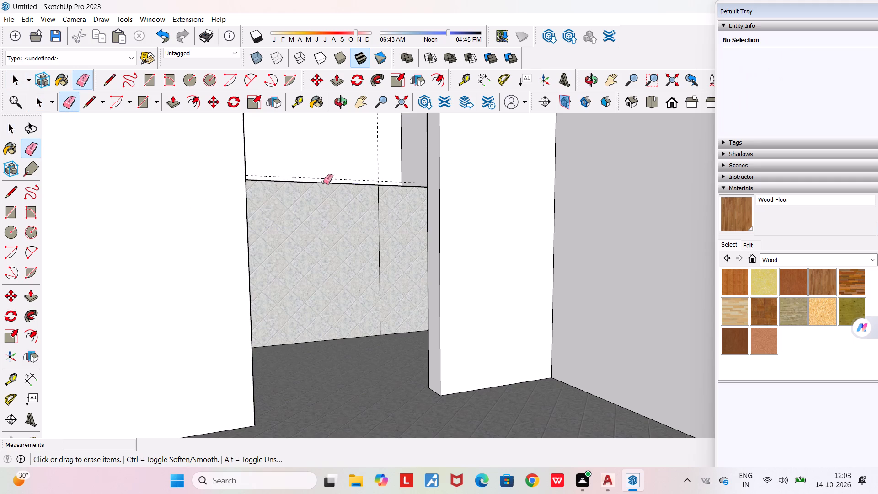
drag(323, 181, 323, 174)
Erase the vertical guide along the left dividing line of the block's front face.
middle_drag(323, 176, 302, 299)
scroll(302, 299, down, 5)
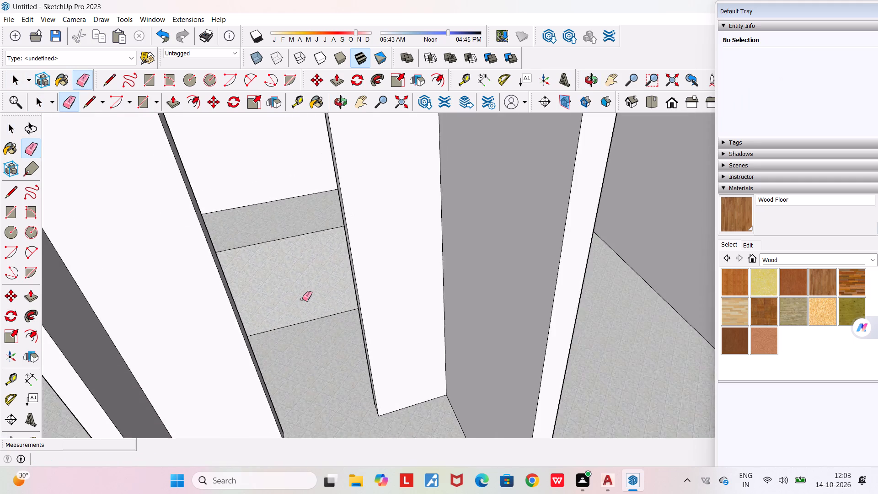
scroll(302, 299, down, 4)
middle_drag(302, 299, 314, 421)
scroll(305, 402, down, 1)
scroll(277, 290, up, 7)
middle_drag(277, 277, 277, 196)
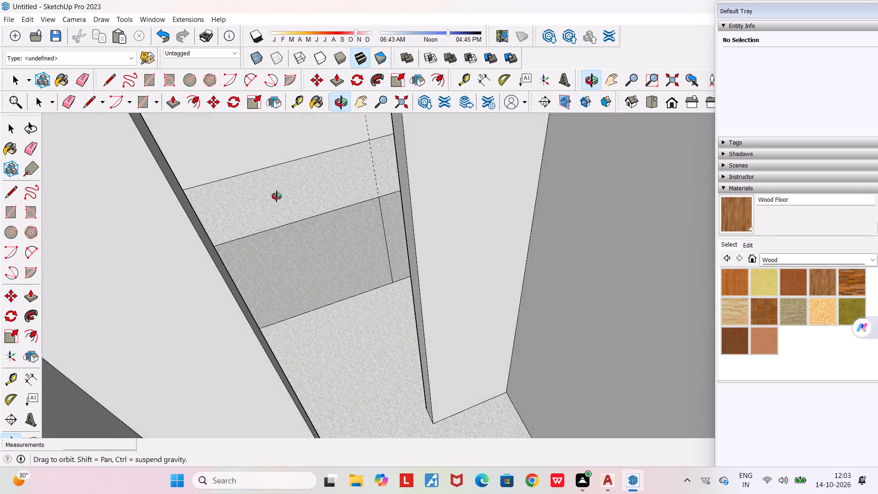
middle_drag(277, 196, 239, 90)
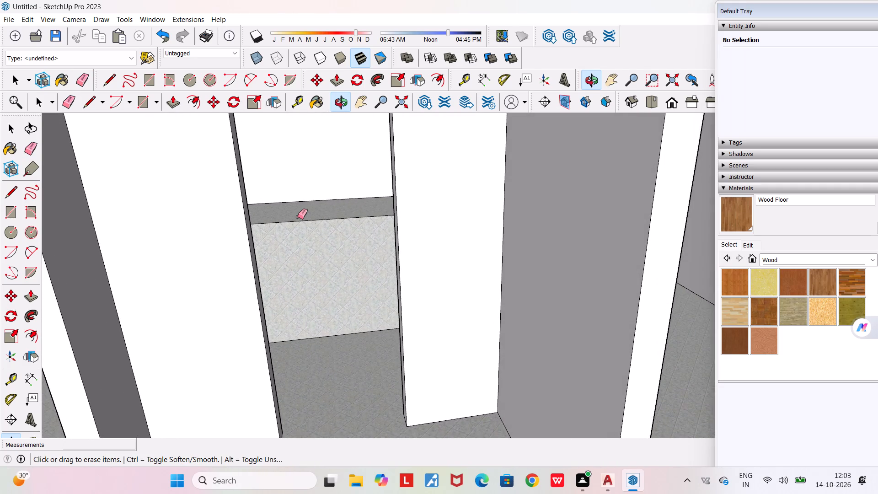
scroll(312, 232, up, 7)
middle_drag(318, 261, 279, 238)
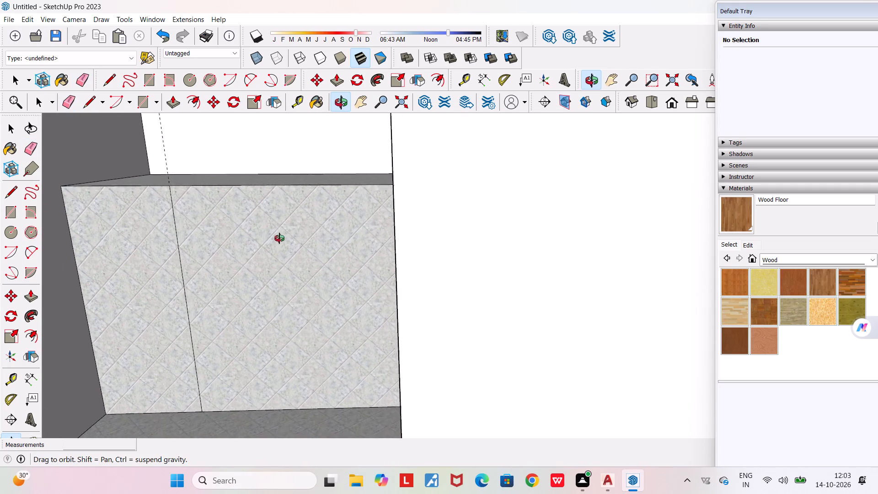
middle_drag(279, 238, 303, 231)
scroll(303, 231, down, 2)
middle_drag(303, 250, 273, 252)
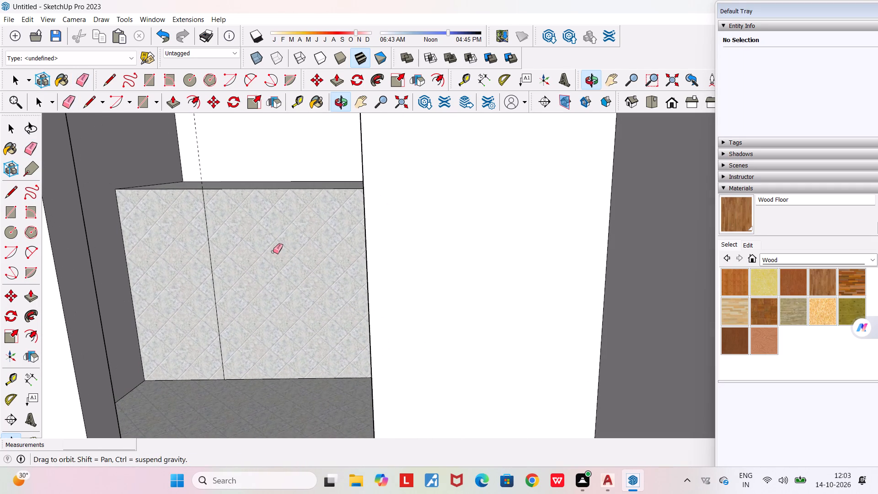
drag(186, 151, 201, 153)
Erase the vertical guide along the right dividing line, undoing the erase that also catches the block's top back edge.
middle_drag(264, 310, 325, 330)
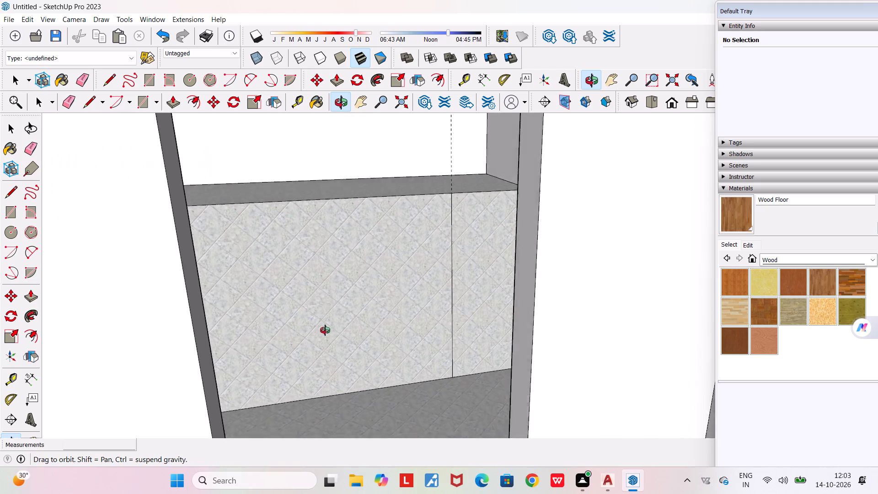
middle_drag(325, 330, 337, 336)
drag(444, 173, 460, 177)
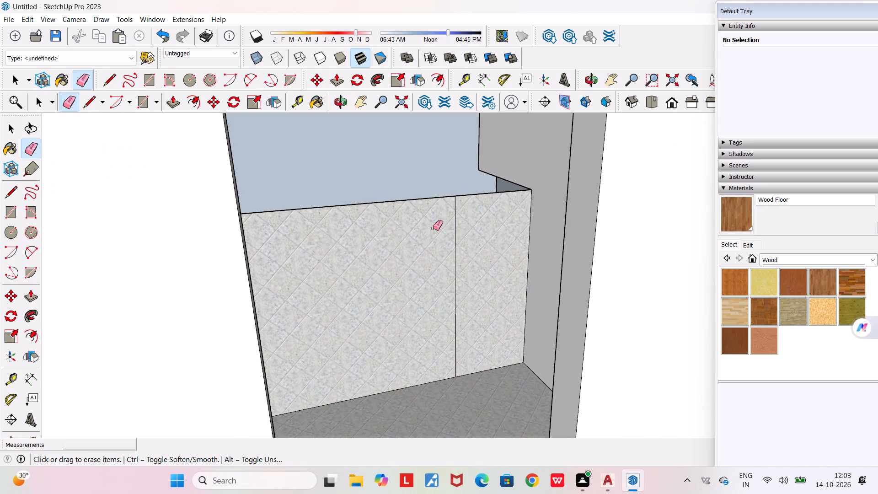
key(ctrl+z)
drag(463, 166, 453, 167)
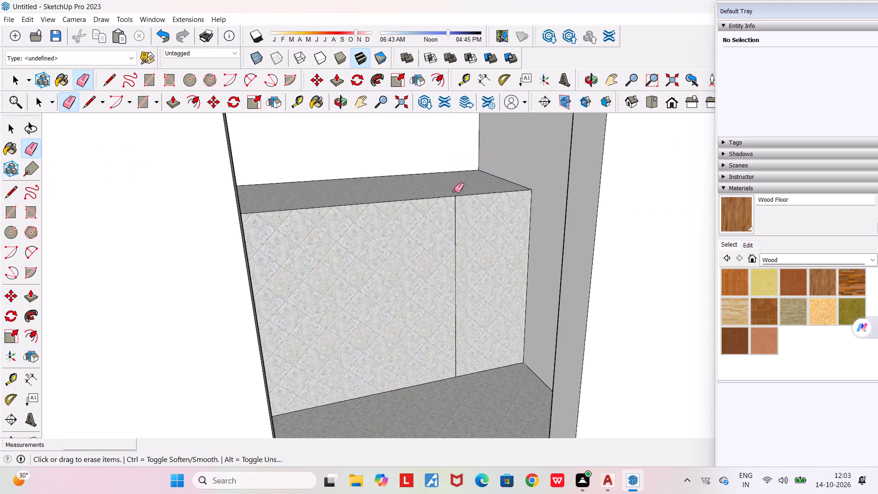
Place a horizontal guide on the block's front face 10" above its bottom edge.
middle_drag(454, 193, 396, 165)
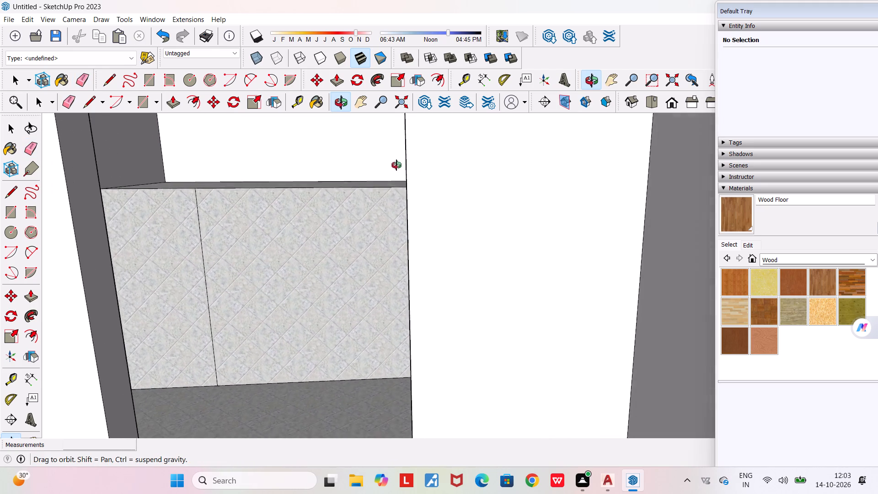
middle_drag(396, 165, 395, 166)
scroll(395, 166, down, 4)
scroll(369, 228, up, 7)
middle_drag(389, 274, 366, 276)
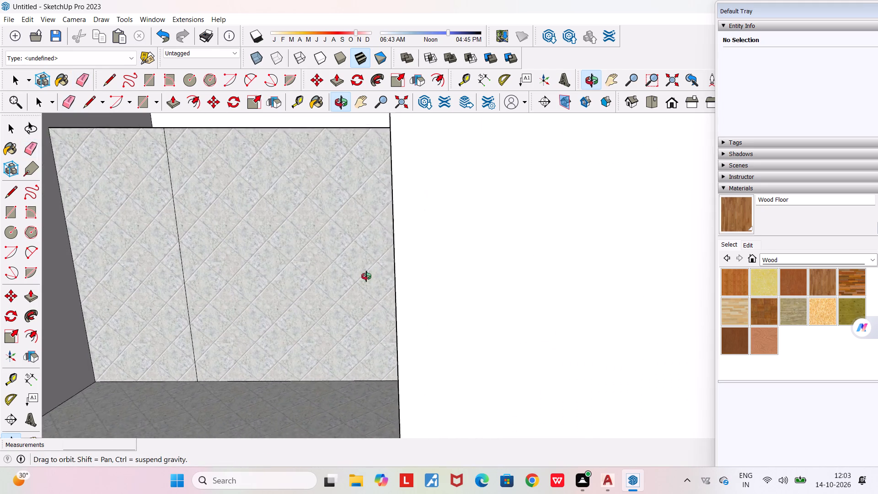
middle_drag(366, 276, 417, 295)
key(space)
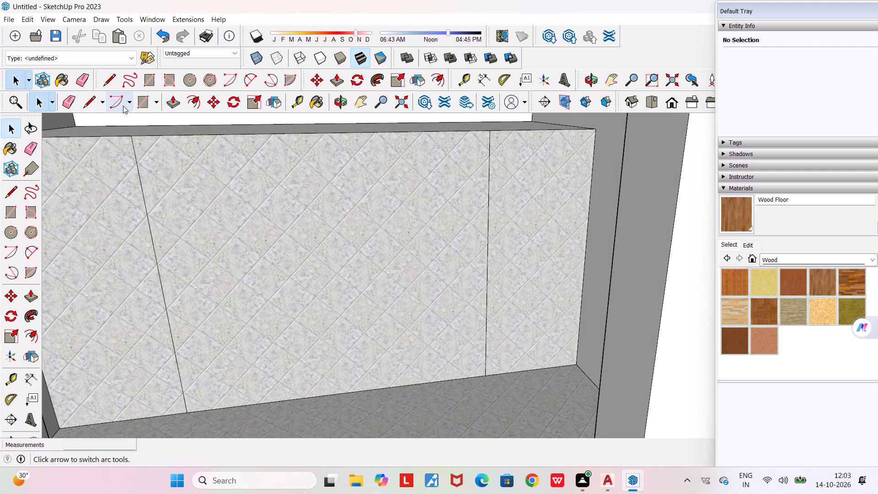
click(299, 104)
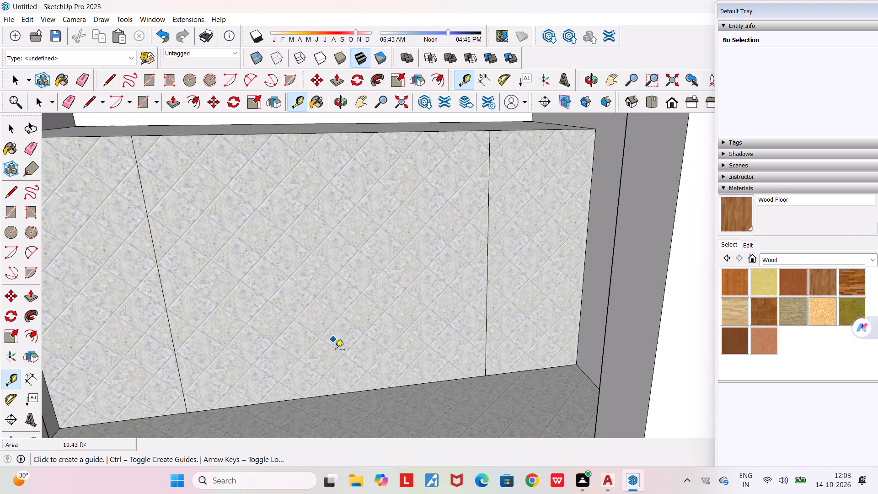
click(347, 392)
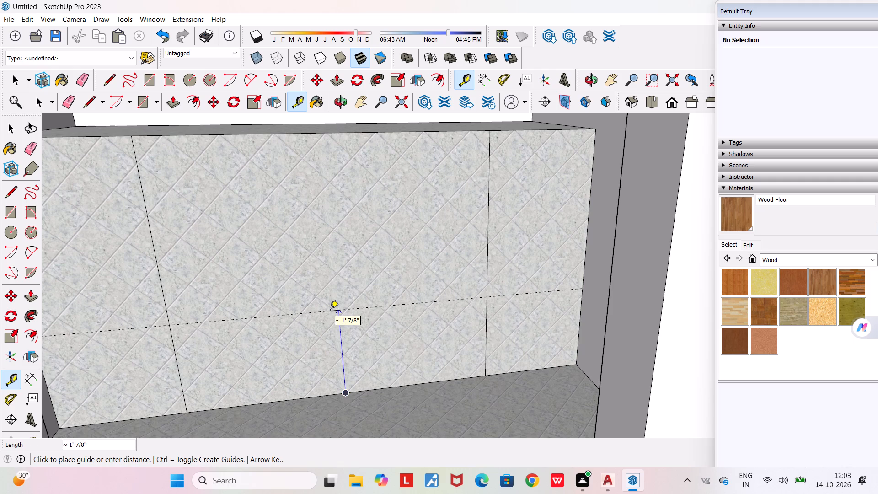
text(10")
key(Return)
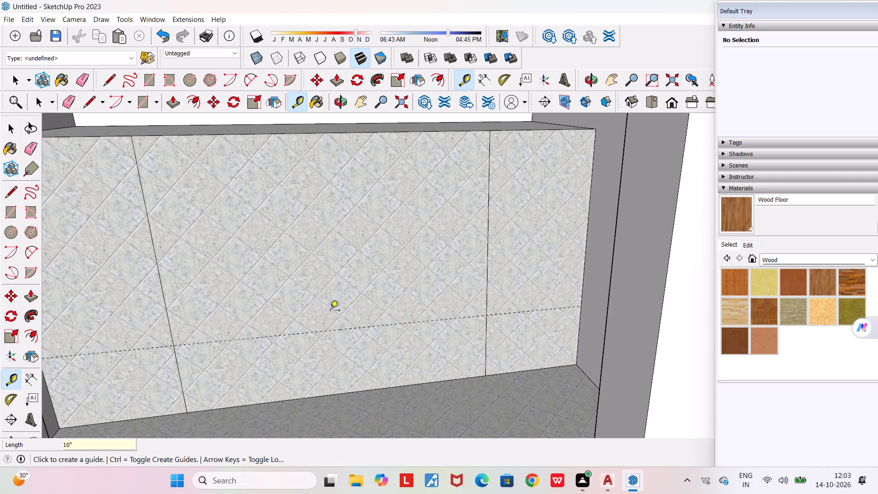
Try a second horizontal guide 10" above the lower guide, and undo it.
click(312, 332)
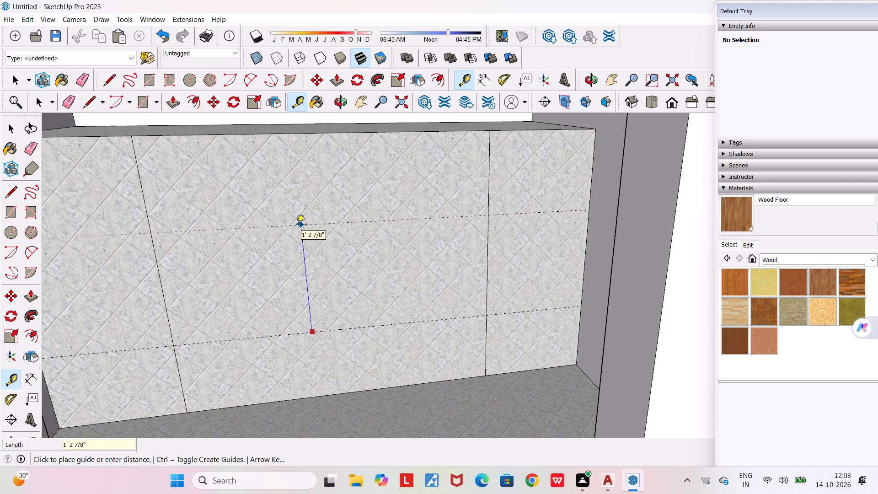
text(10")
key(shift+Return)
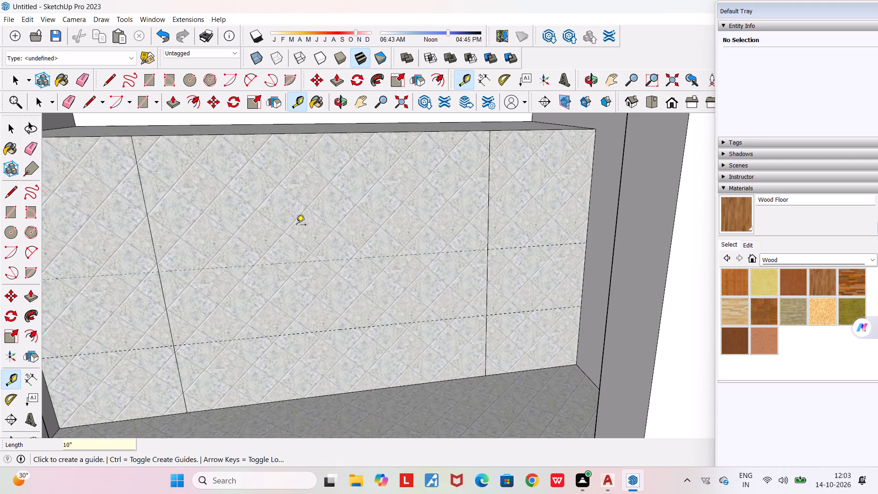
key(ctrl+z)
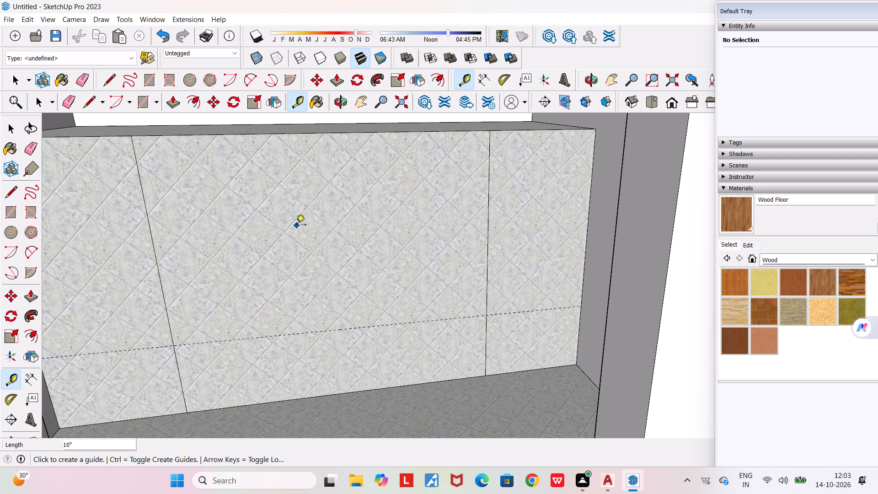
Place a horizontal guide on the block's front face 10" below its top edge.
click(325, 135)
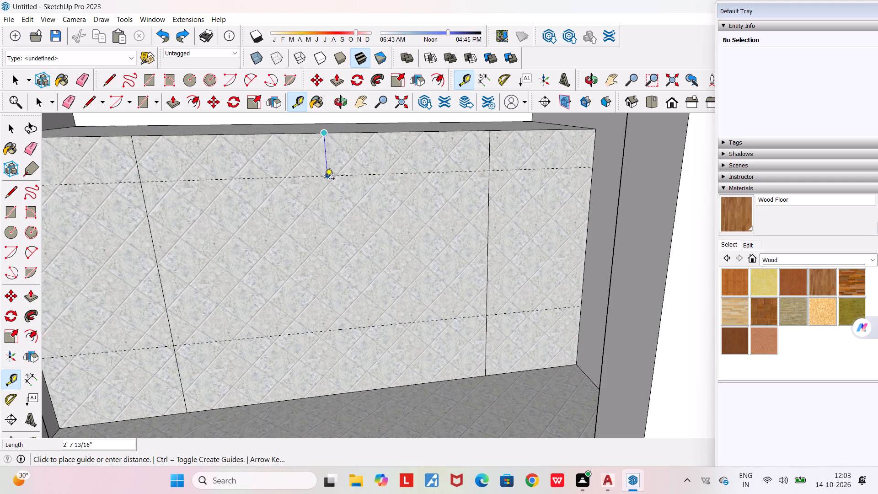
text(10")
key(shift+Return)
Draw a rectangle of 1' 4" by about 3' 5 3/4" between the two vertical dividing lines and the two horizontal guides.
scroll(330, 222, down, 2)
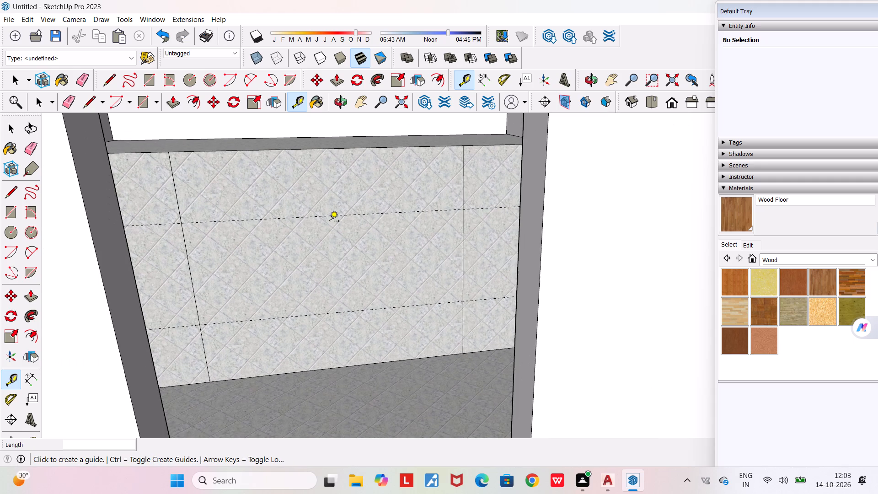
scroll(330, 222, up, 2)
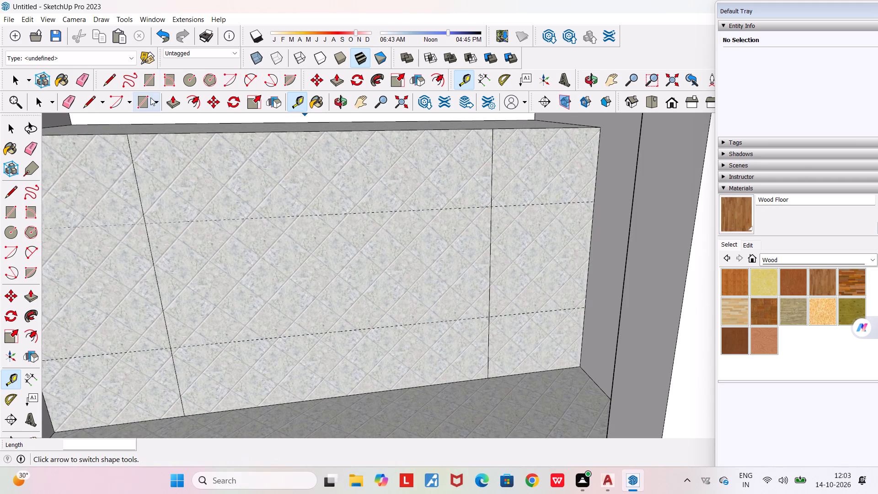
click(150, 97)
click(146, 223)
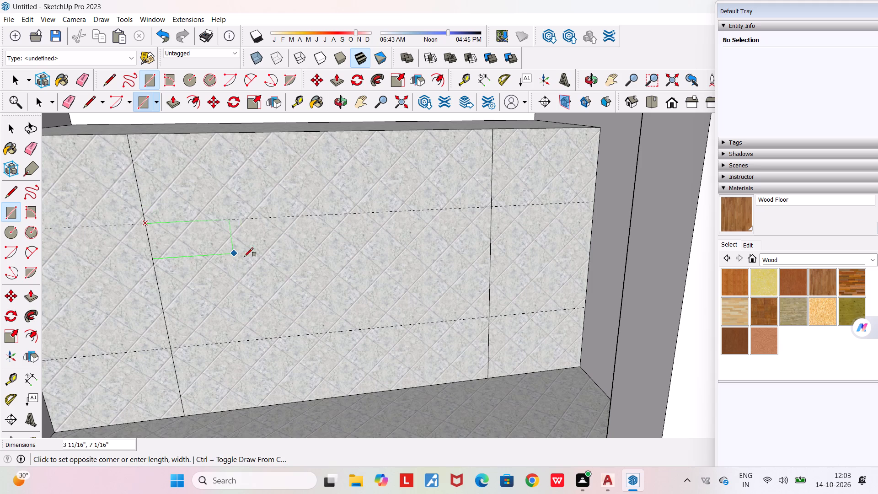
click(488, 316)
scroll(482, 315, down, 1)
key(space)
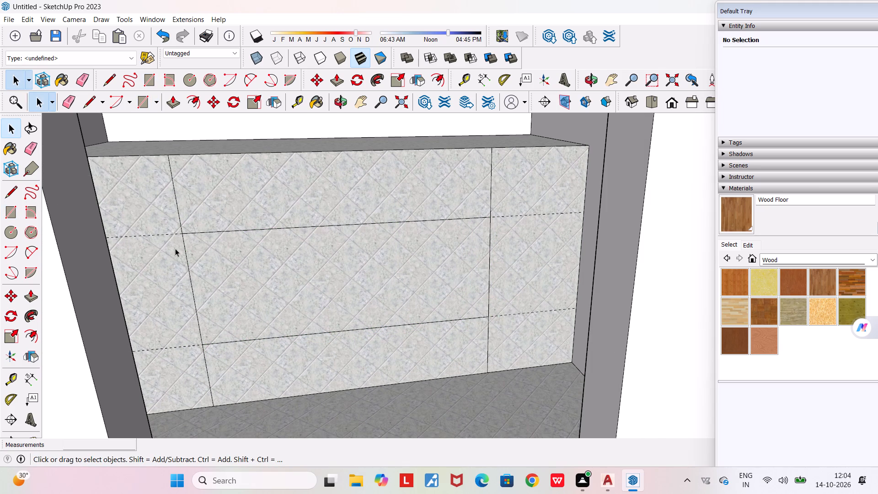
Erase the two horizontal guides extending beyond the central rectangle on the block's front face.
key(e)
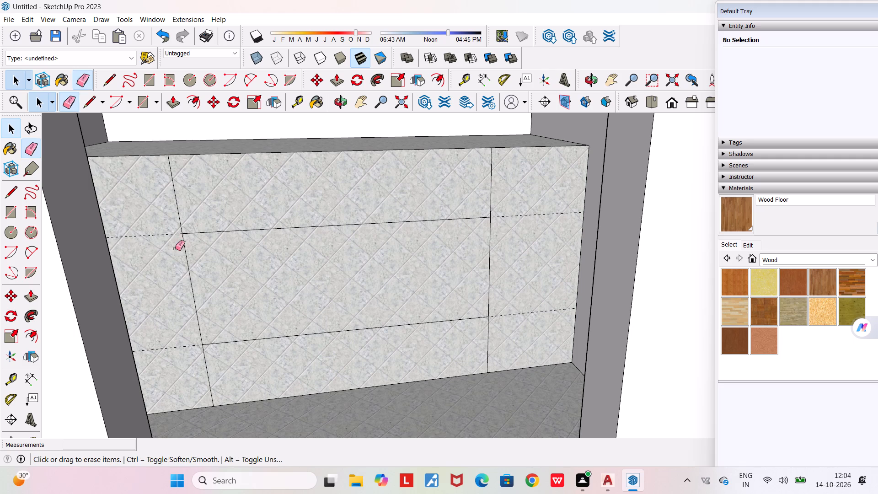
drag(157, 212, 170, 354)
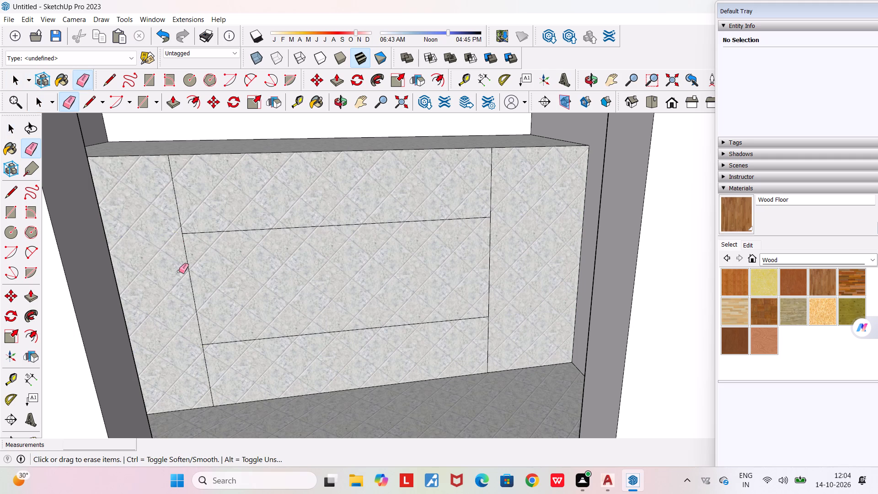
Offset the outlines of the two side panels inward on the block's front face, the left one by about 1/2".
middle_drag(179, 271, 172, 281)
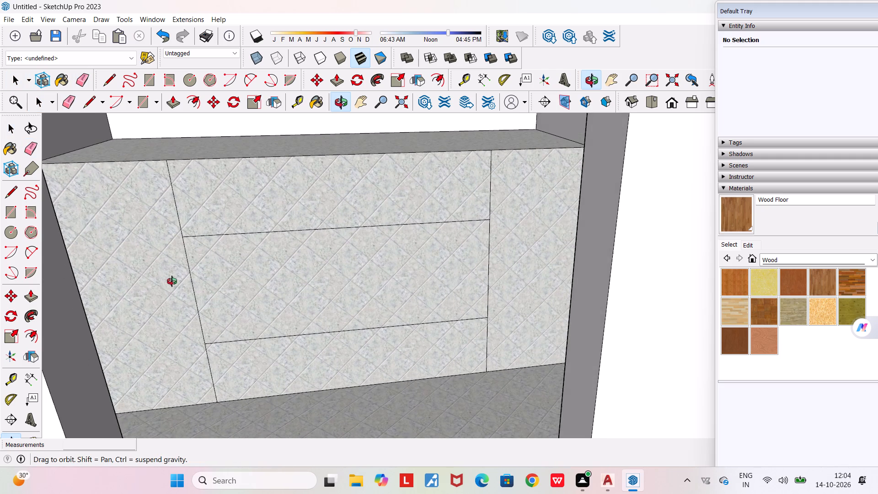
middle_drag(172, 281, 165, 287)
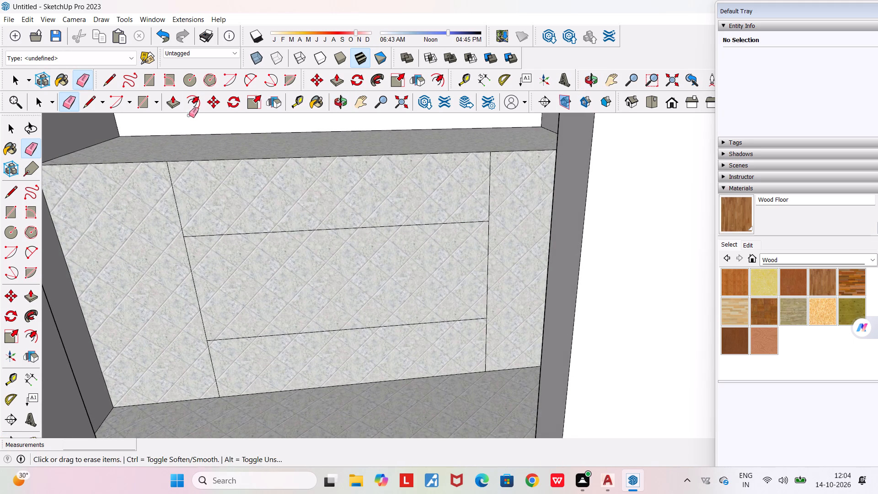
click(197, 105)
click(116, 236)
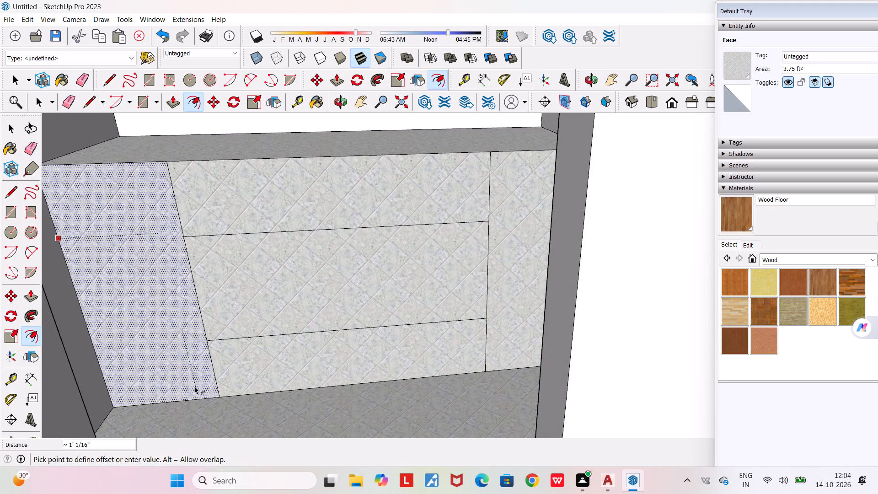
click(85, 306)
middle_drag(261, 301, 296, 318)
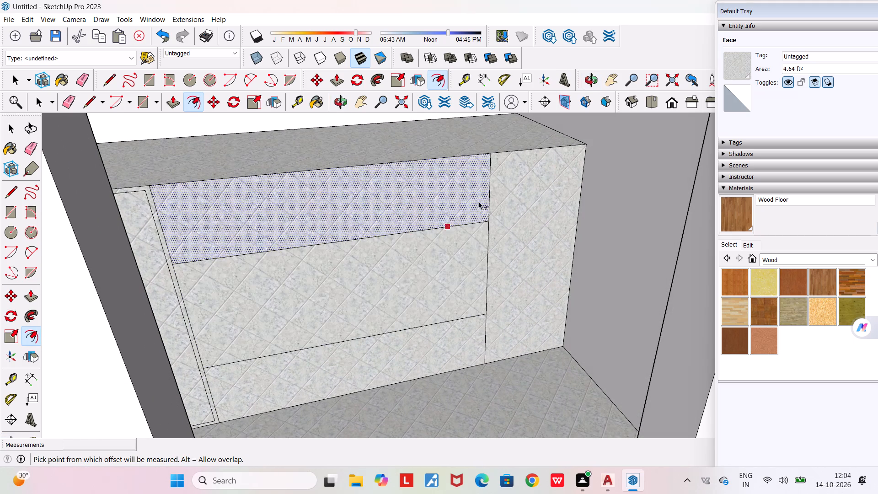
click(503, 204)
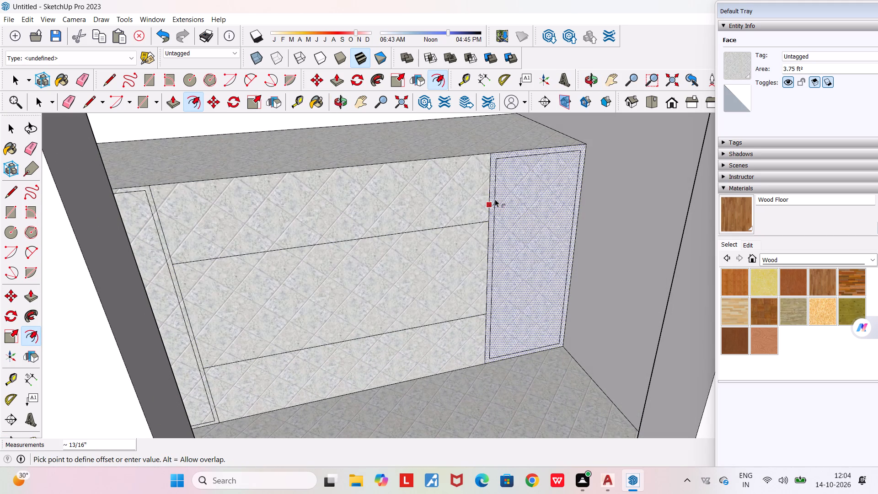
click(493, 198)
Offset the top, middle and bottom central panel outlines inward by about 3/8", 1/2" and 9/16" respectively.
click(393, 204)
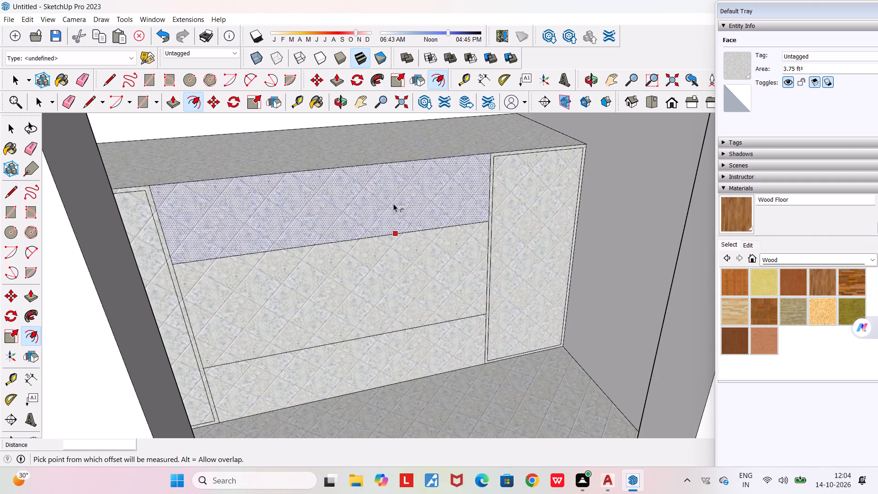
click(391, 232)
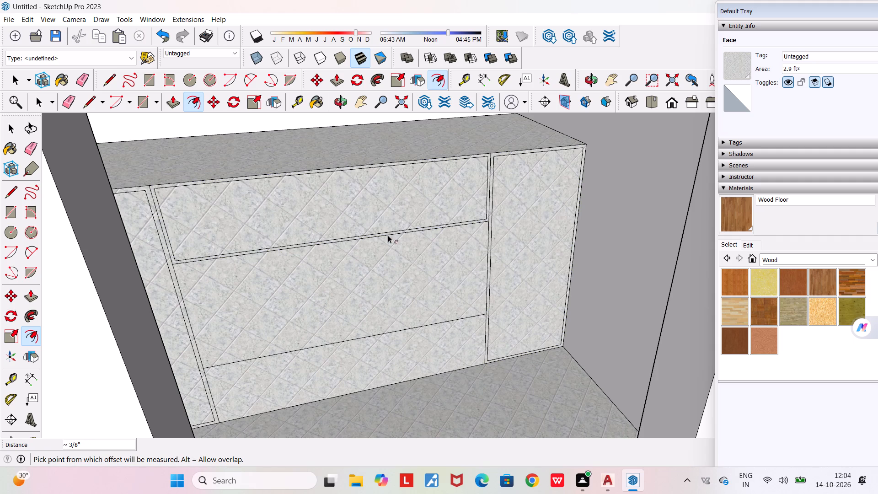
click(375, 285)
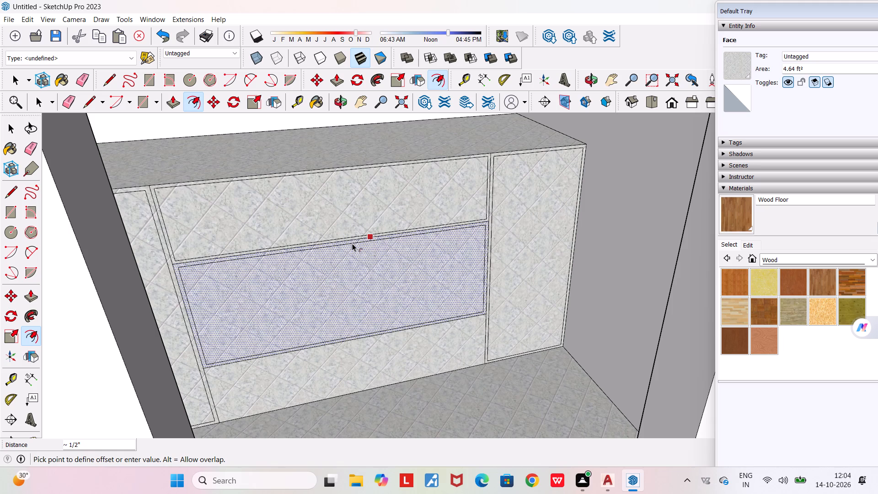
click(352, 243)
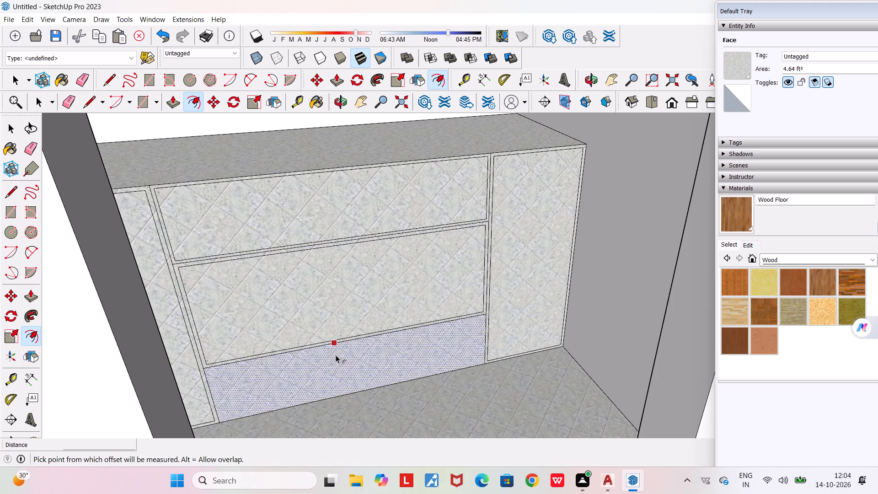
click(336, 355)
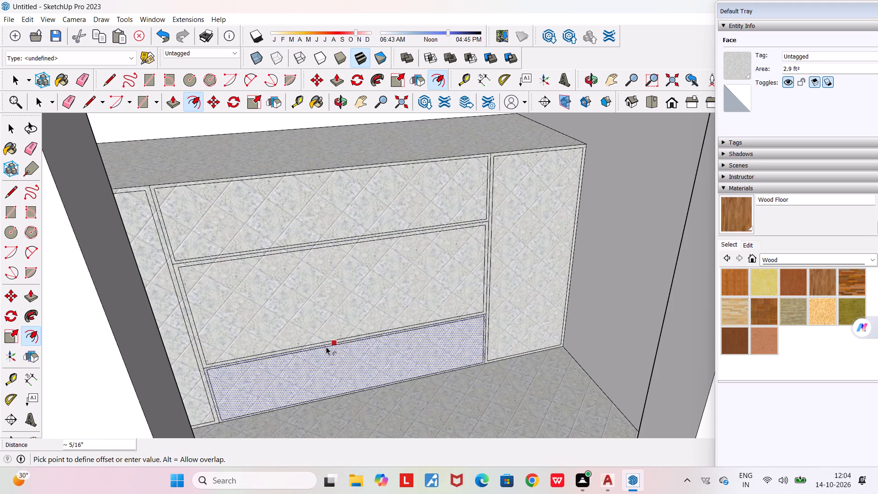
click(328, 348)
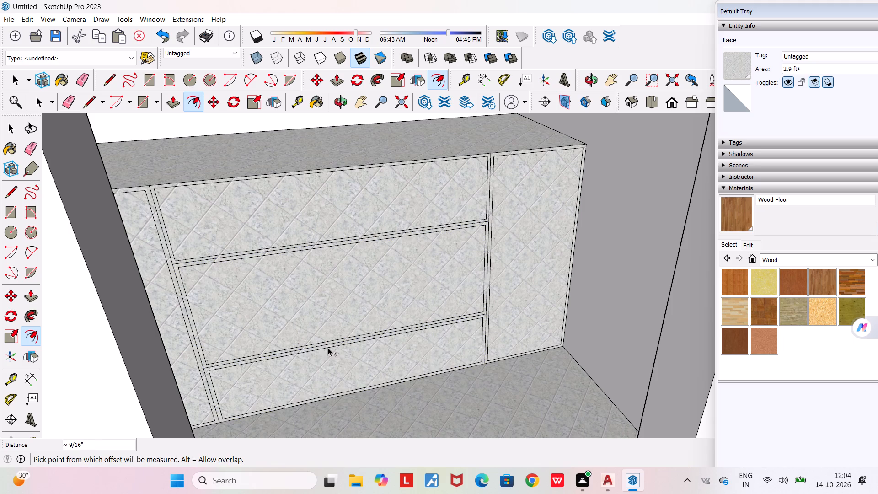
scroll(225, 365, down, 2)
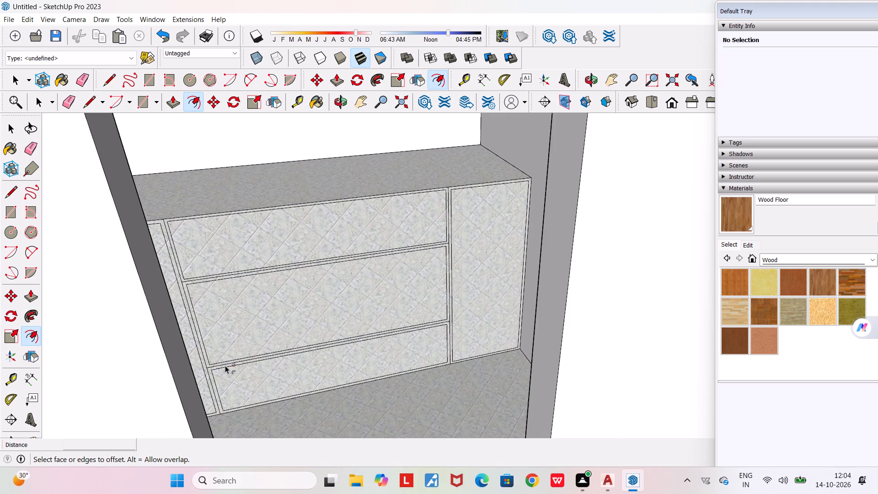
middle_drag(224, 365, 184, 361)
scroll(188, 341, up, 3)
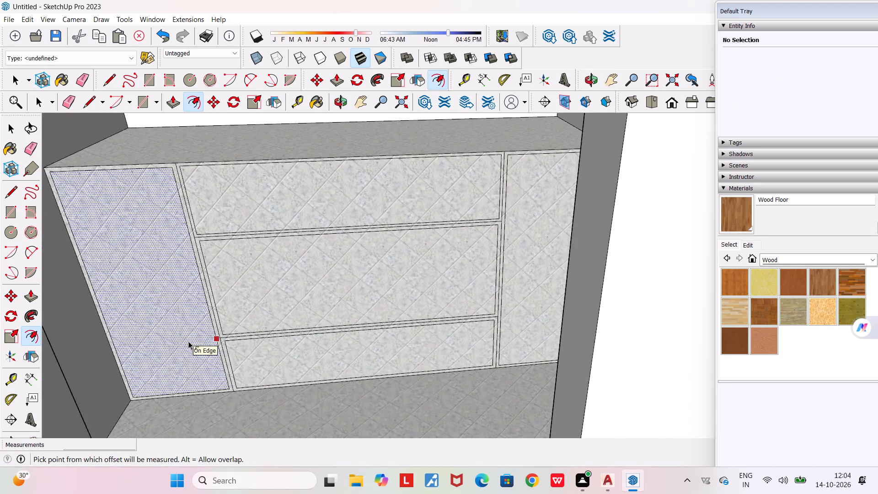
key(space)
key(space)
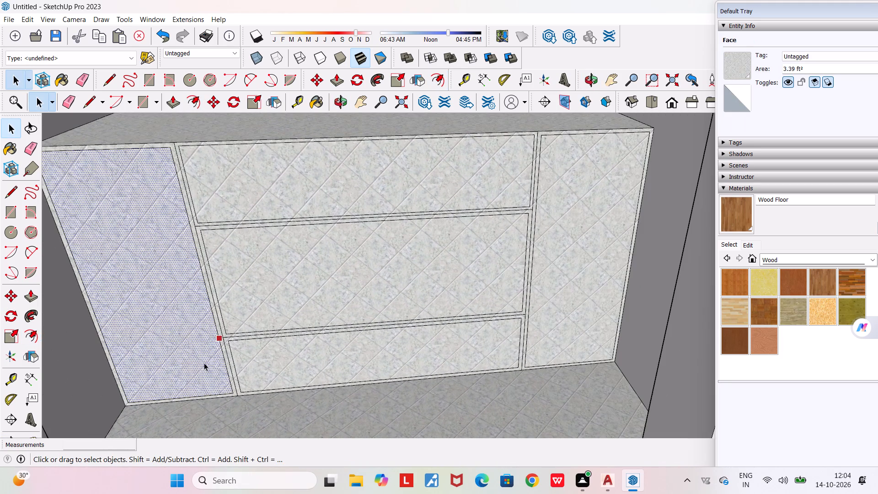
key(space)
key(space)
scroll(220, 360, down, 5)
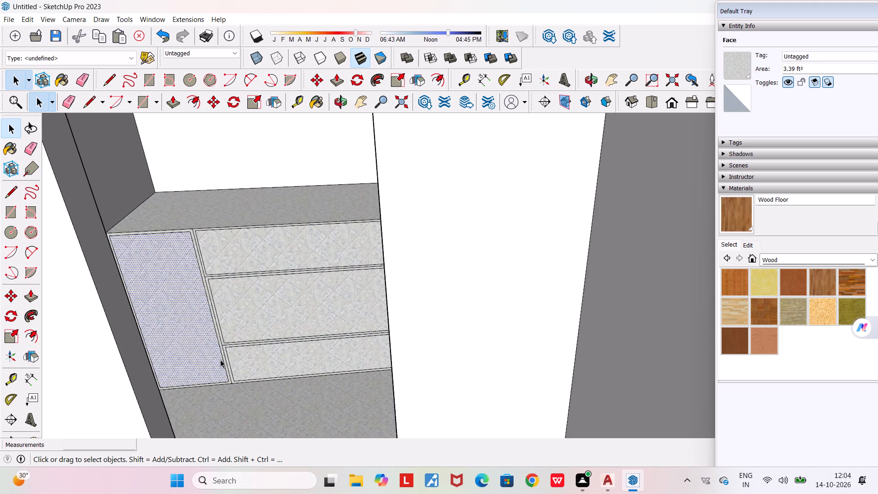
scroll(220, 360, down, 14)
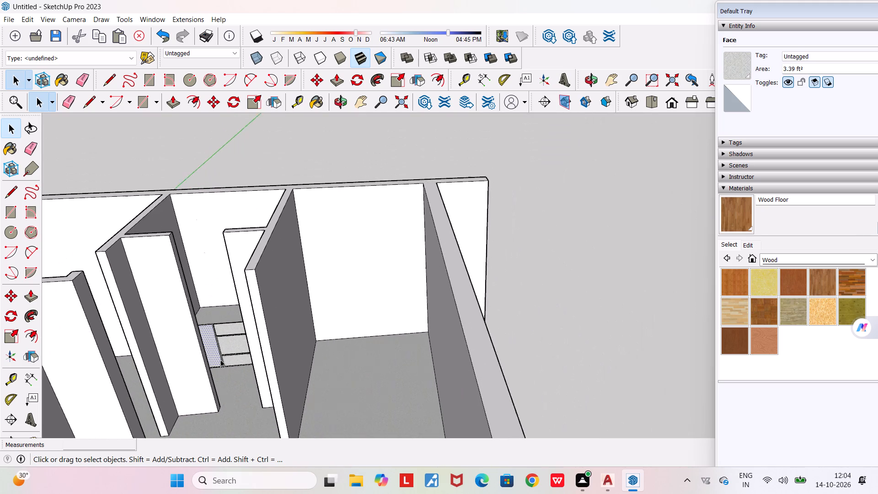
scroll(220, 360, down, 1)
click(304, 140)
Erase the original vertical and horizontal dividing lines between the offset panel outlines, leaving one continuous frame on the block's front face.
scroll(227, 354, up, 7)
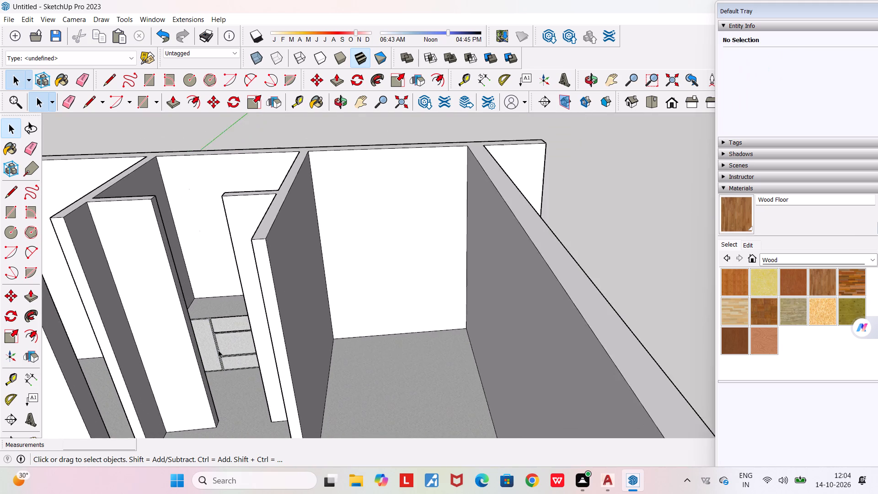
scroll(218, 350, up, 18)
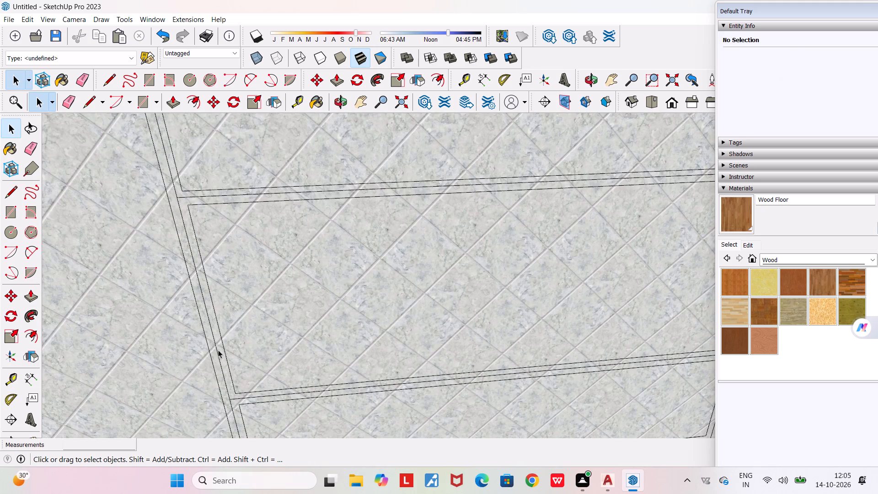
click(86, 83)
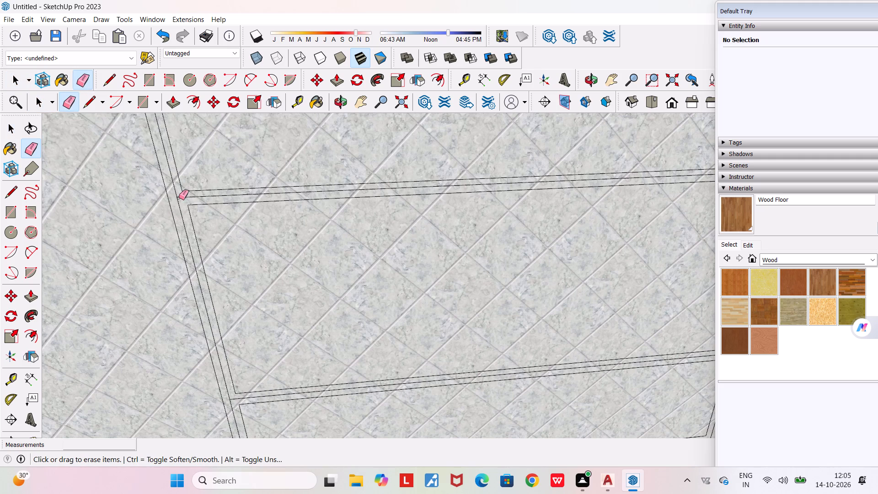
click(179, 198)
click(178, 196)
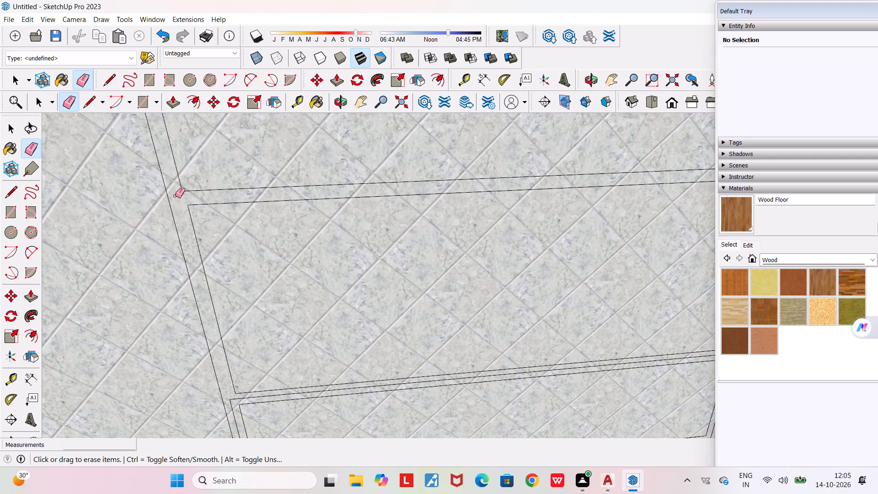
click(233, 401)
click(233, 399)
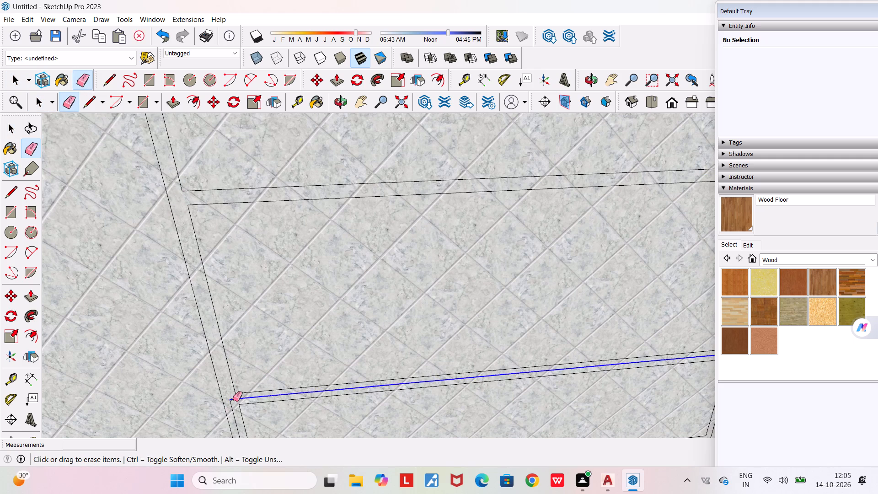
click(231, 405)
scroll(231, 406, down, 5)
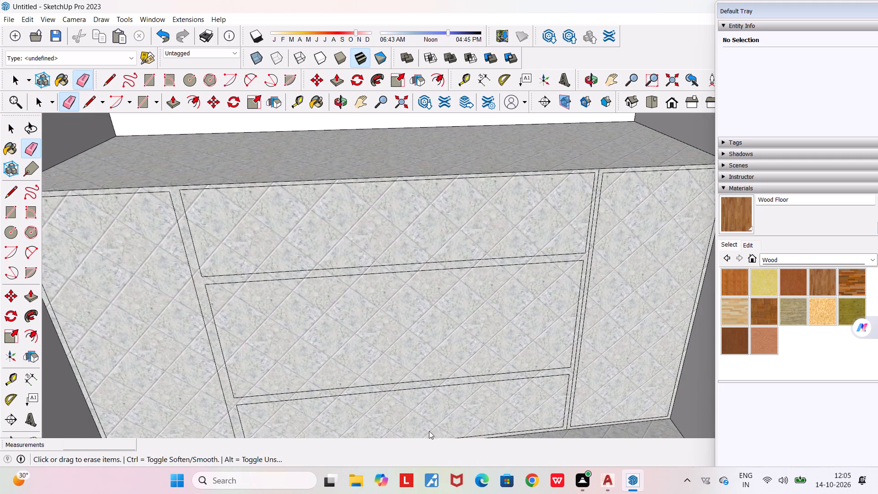
scroll(575, 420, up, 6)
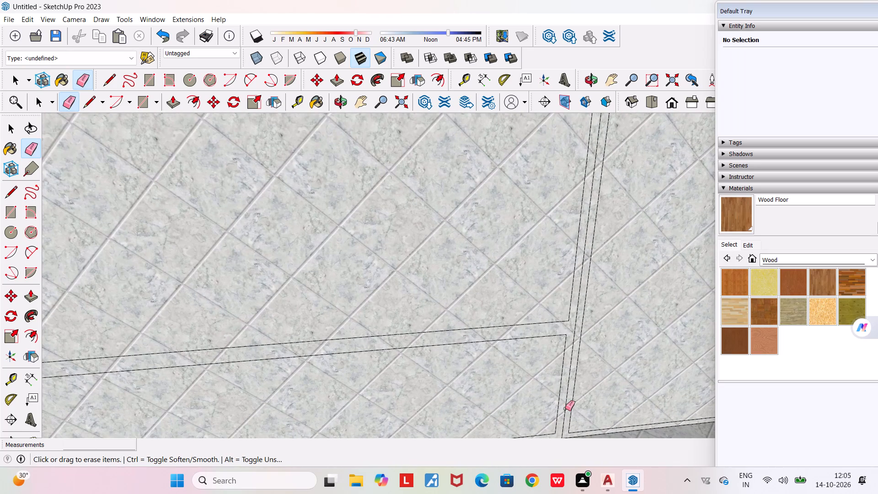
click(565, 408)
scroll(565, 376, down, 7)
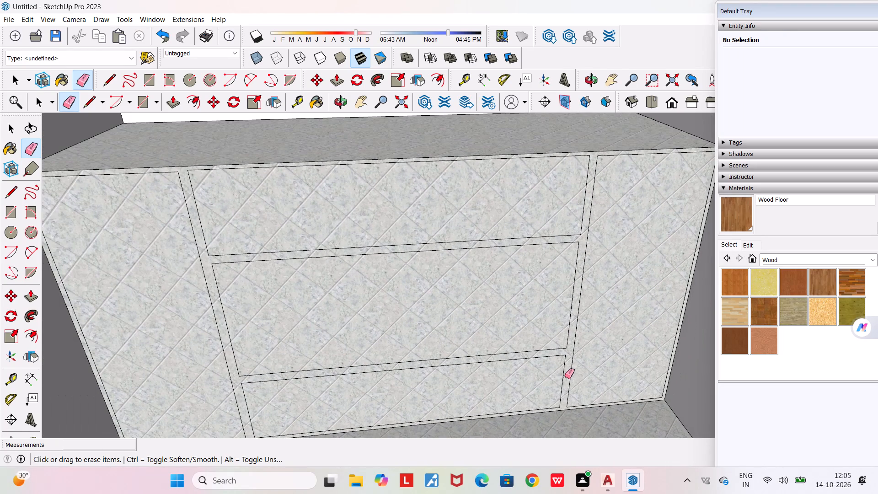
scroll(565, 376, down, 2)
key(space)
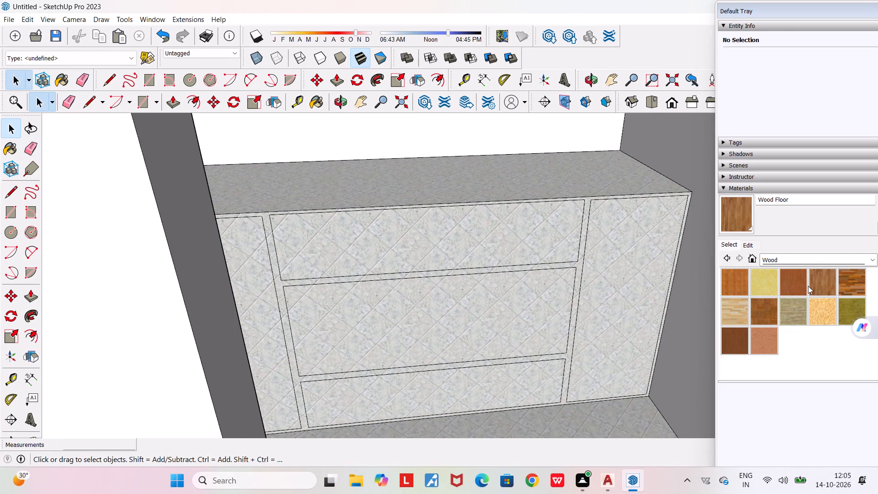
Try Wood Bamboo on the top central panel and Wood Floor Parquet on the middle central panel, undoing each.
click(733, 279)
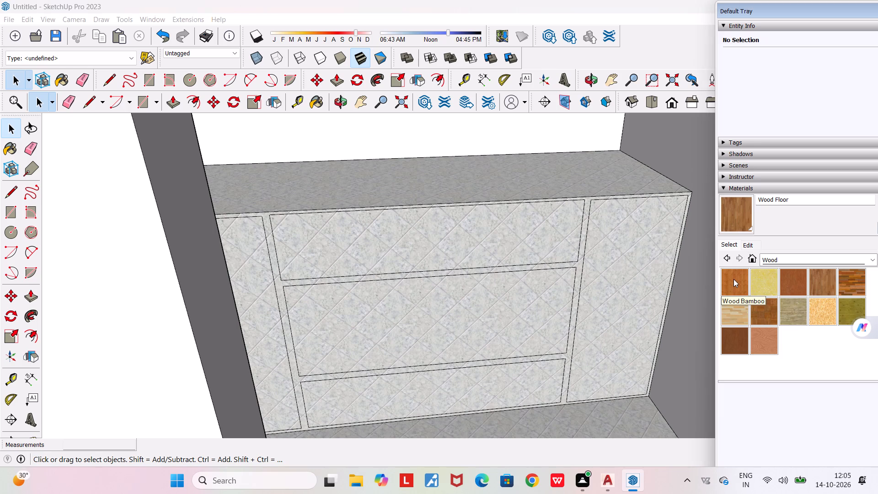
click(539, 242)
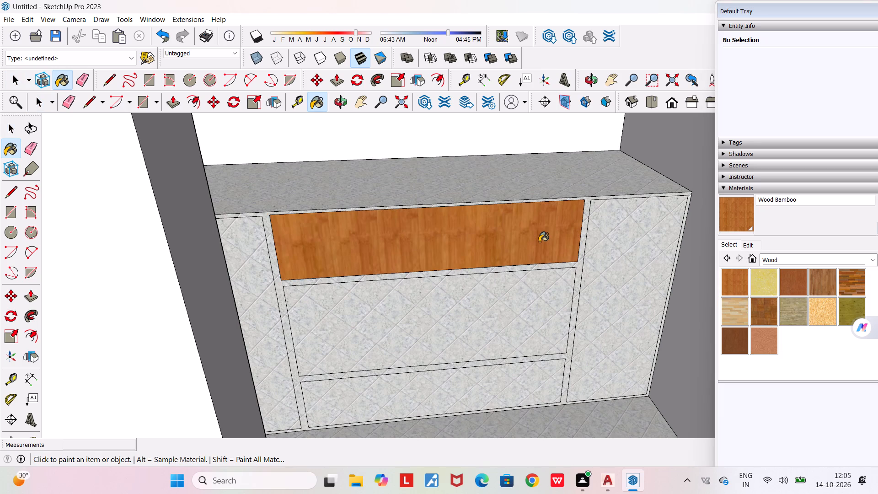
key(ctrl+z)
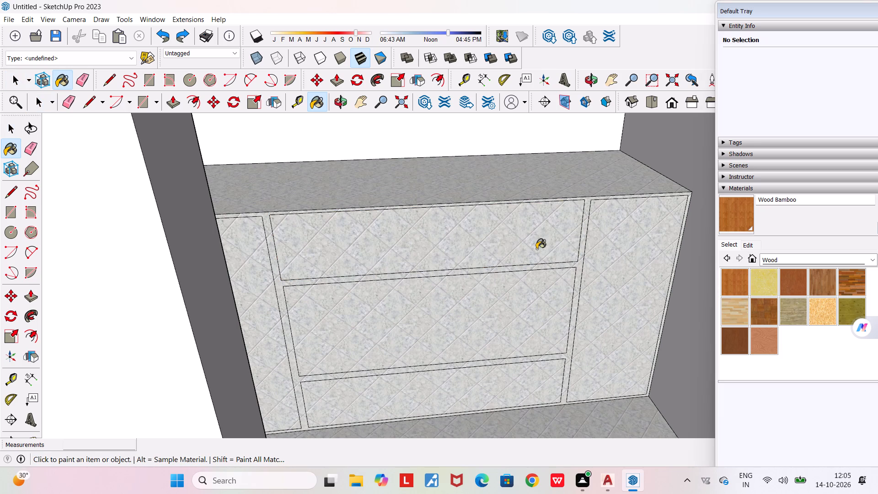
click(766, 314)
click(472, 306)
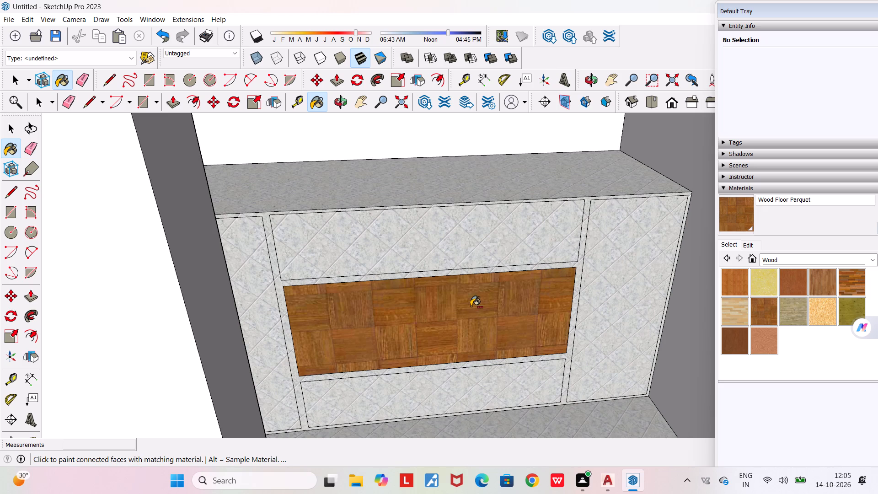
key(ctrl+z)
Paint all five panels and the surrounding frame on the block's front face with Wood Cherry Original.
click(797, 282)
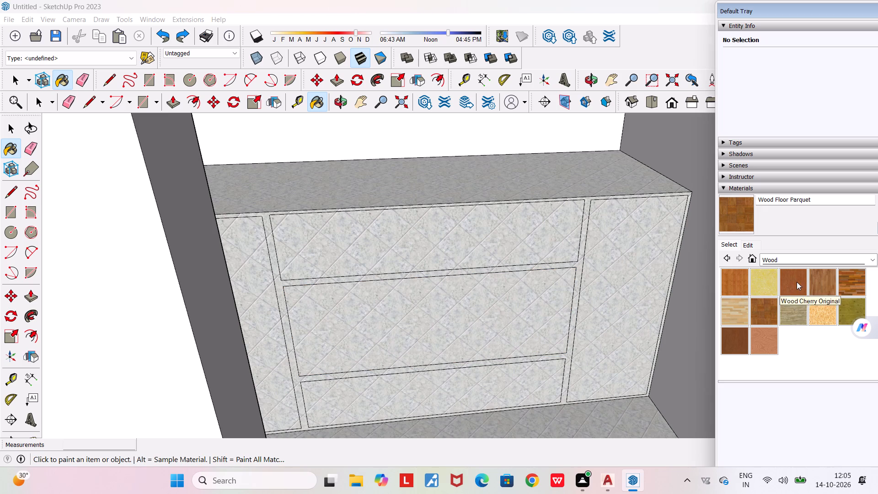
click(625, 226)
click(495, 237)
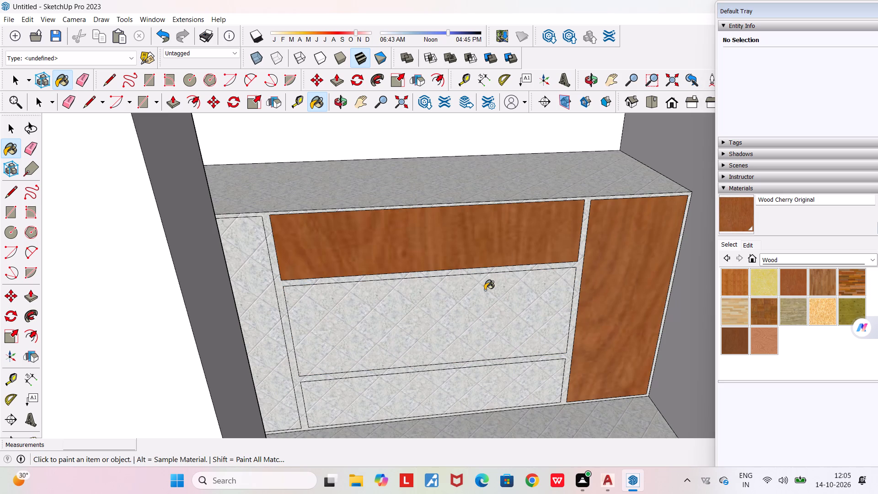
click(485, 290)
click(433, 397)
click(245, 298)
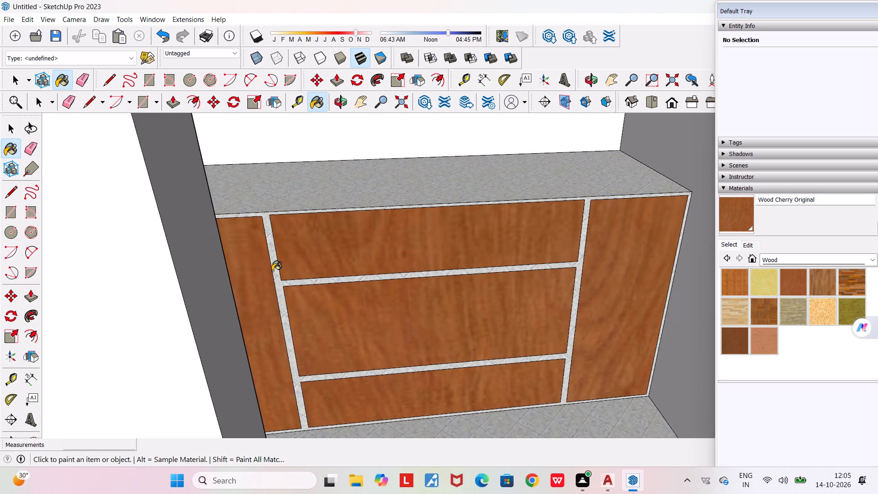
click(274, 264)
scroll(326, 296, down, 1)
middle_drag(444, 322, 398, 315)
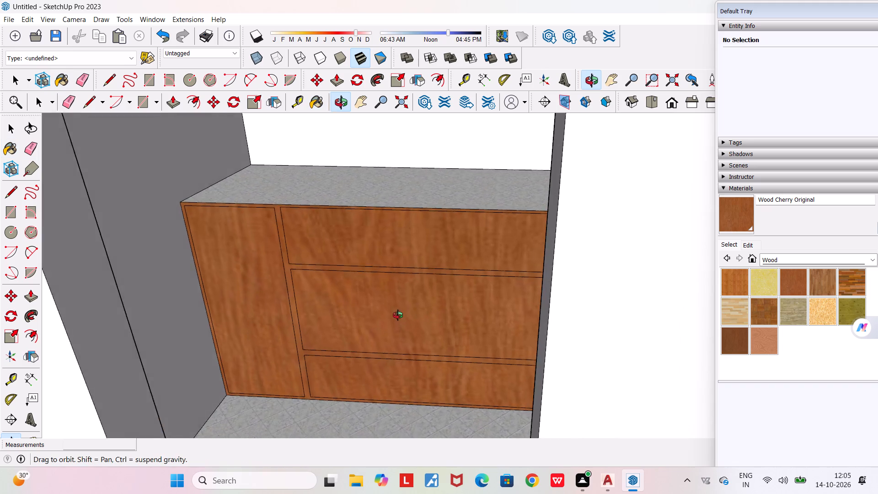
middle_drag(398, 315, 420, 328)
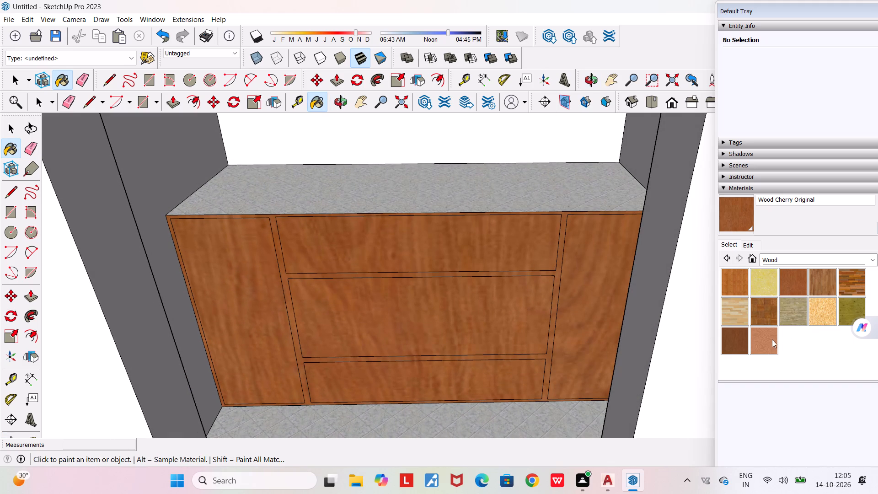
Try Carpet Plush Forest on the raised block's top face, replacing it with Carpet Diamond Olive from the same carpet and fabric collection.
click(726, 256)
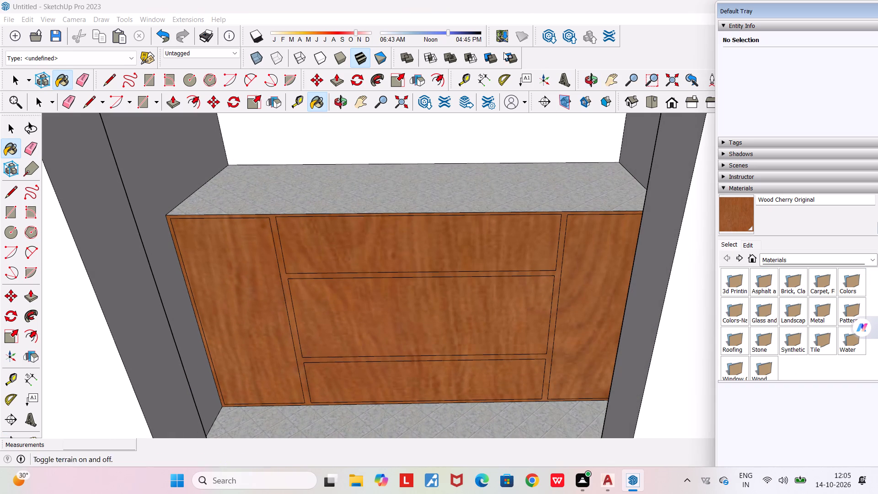
click(816, 284)
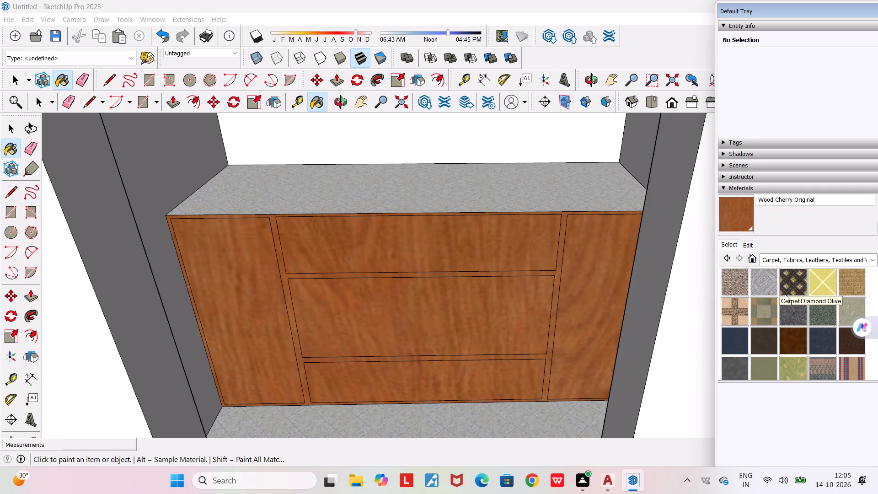
scroll(785, 294, down, 1)
scroll(785, 294, up, 1)
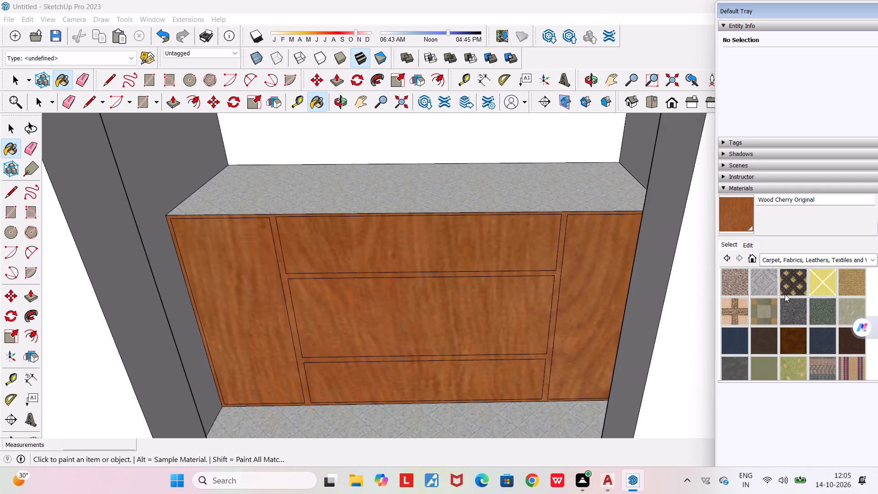
click(822, 313)
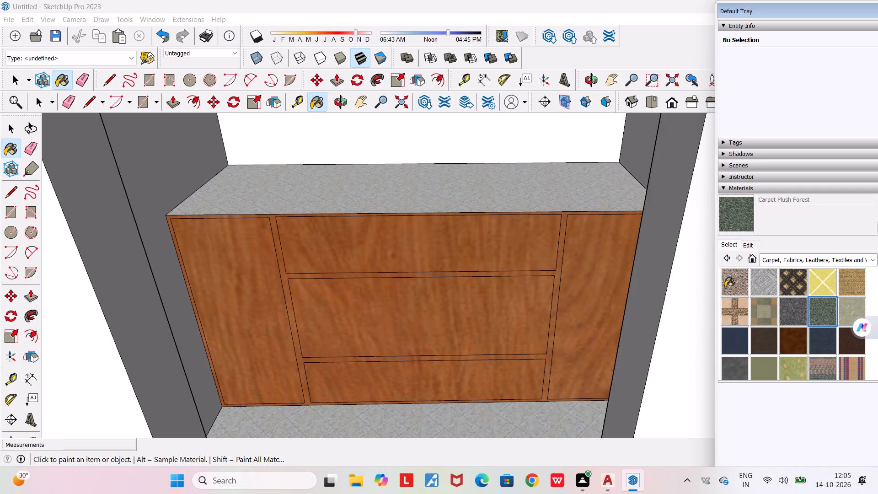
click(460, 200)
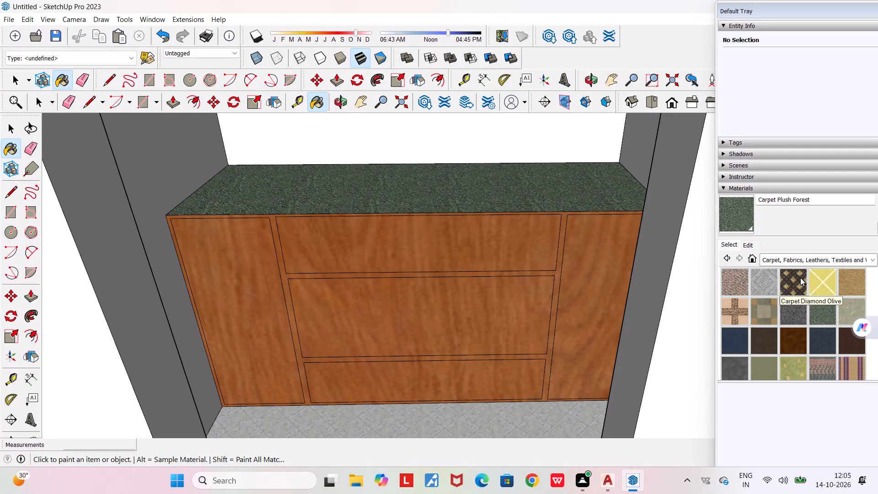
click(800, 278)
click(465, 188)
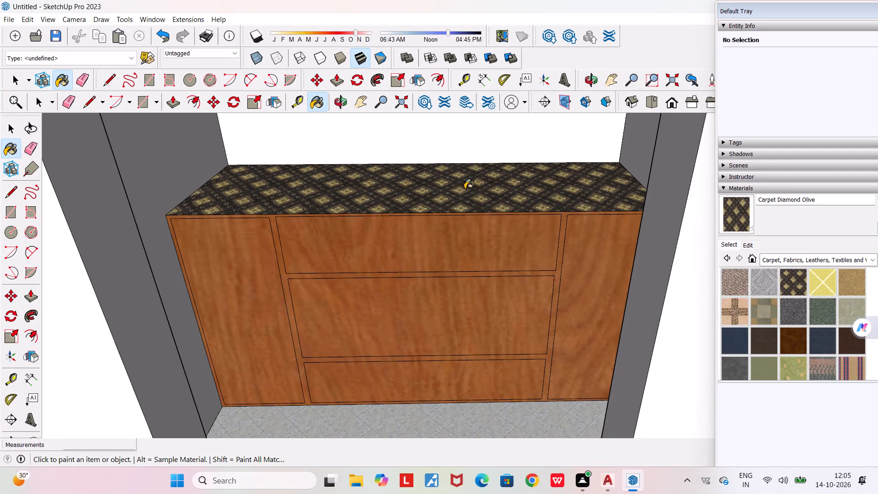
middle_drag(465, 189, 469, 214)
scroll(469, 214, down, 3)
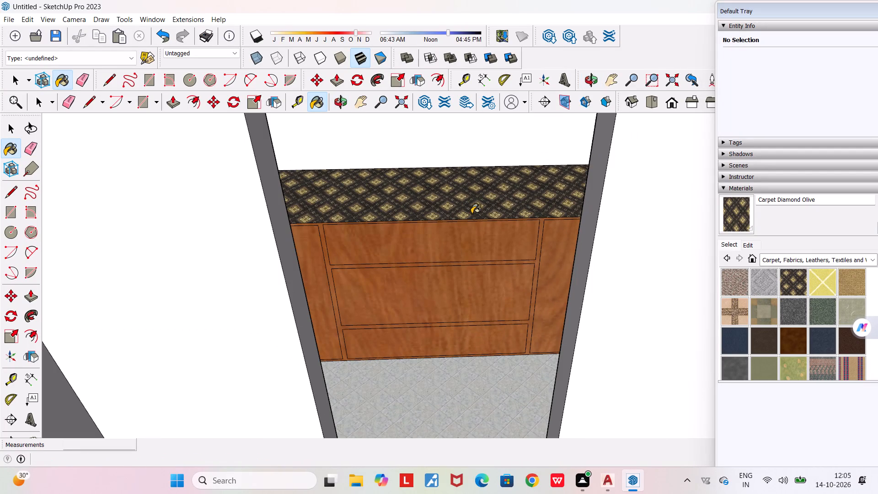